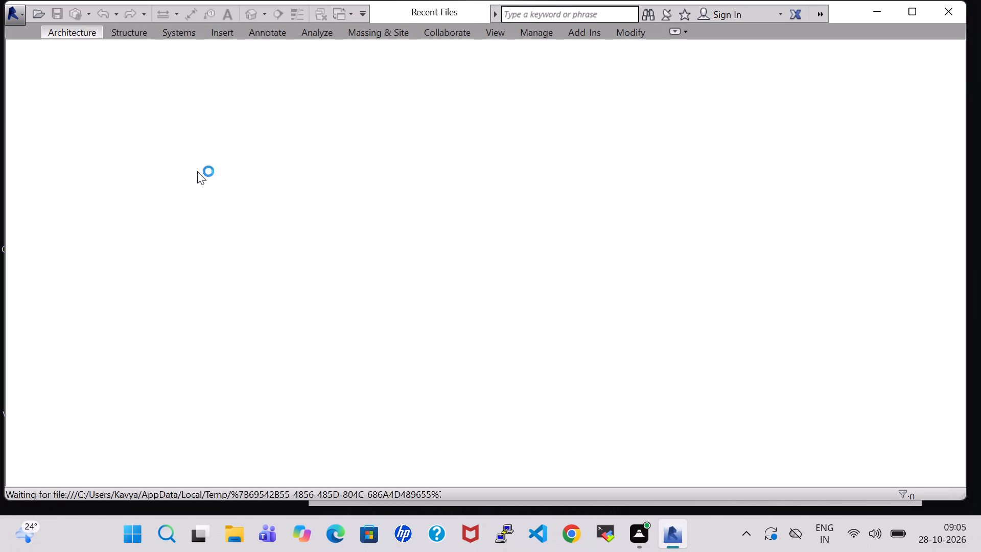
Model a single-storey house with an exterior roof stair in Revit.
Create a new project from the Architectural Template.
left_click(97, 118)
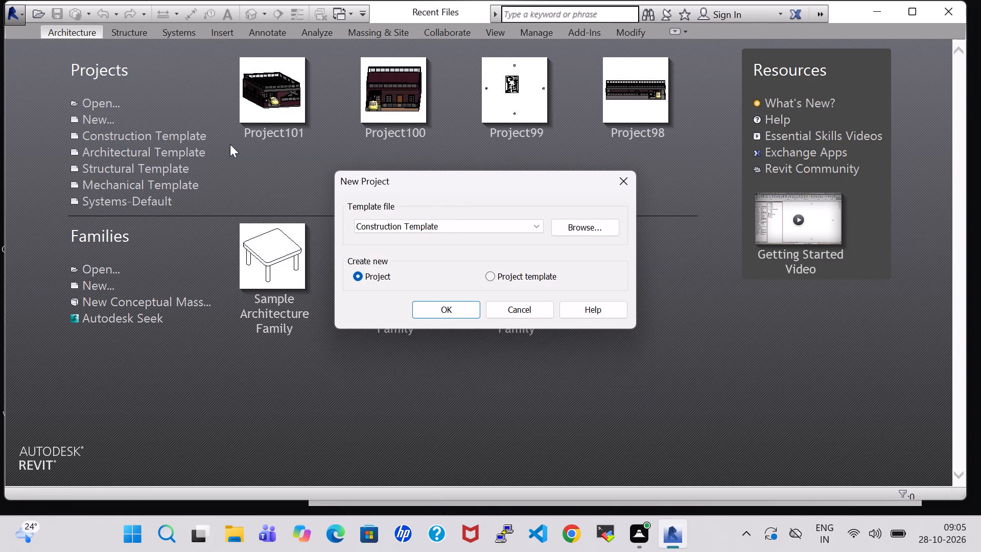
left_click(458, 228)
left_click(412, 263)
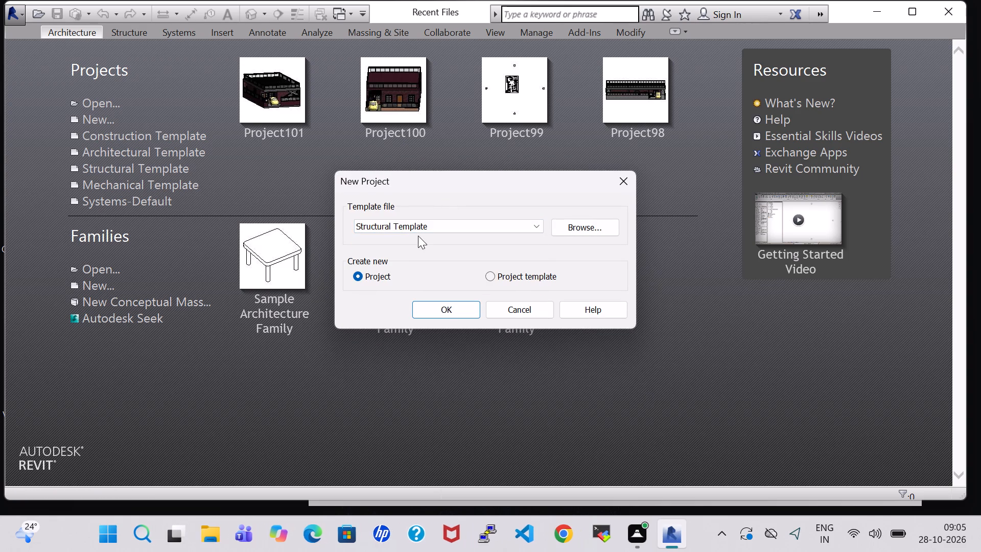
left_click(418, 236)
left_click(415, 230)
left_click(414, 254)
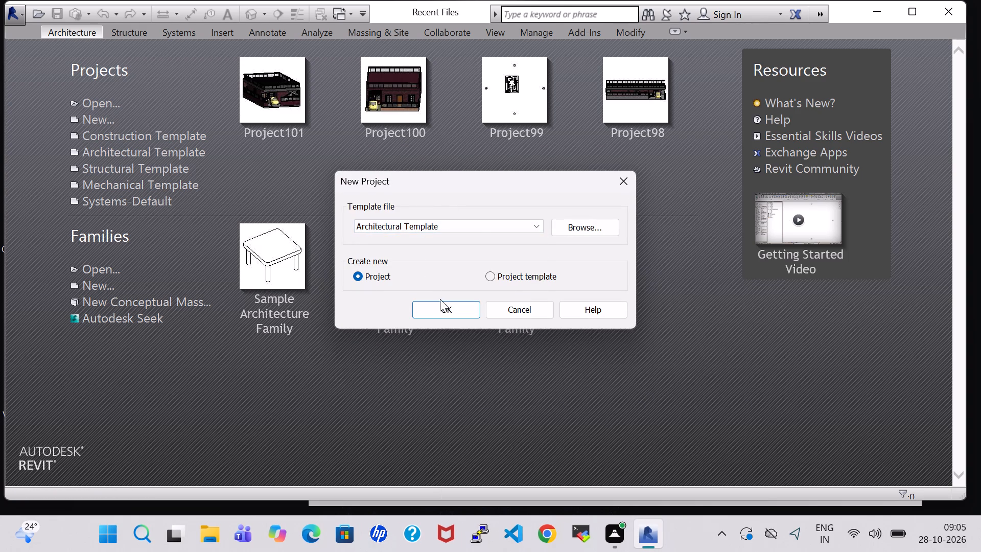
left_click(448, 318)
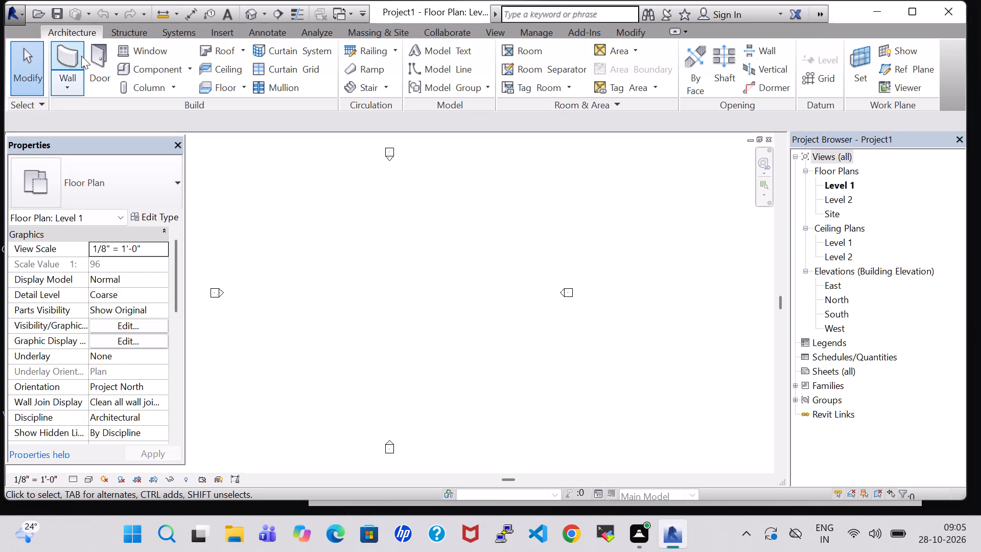
Draw a closed rectangle of Generic - 8" exterior walls, 10' high, 40' wide and 50' deep, on Level 1.
left_click(60, 55)
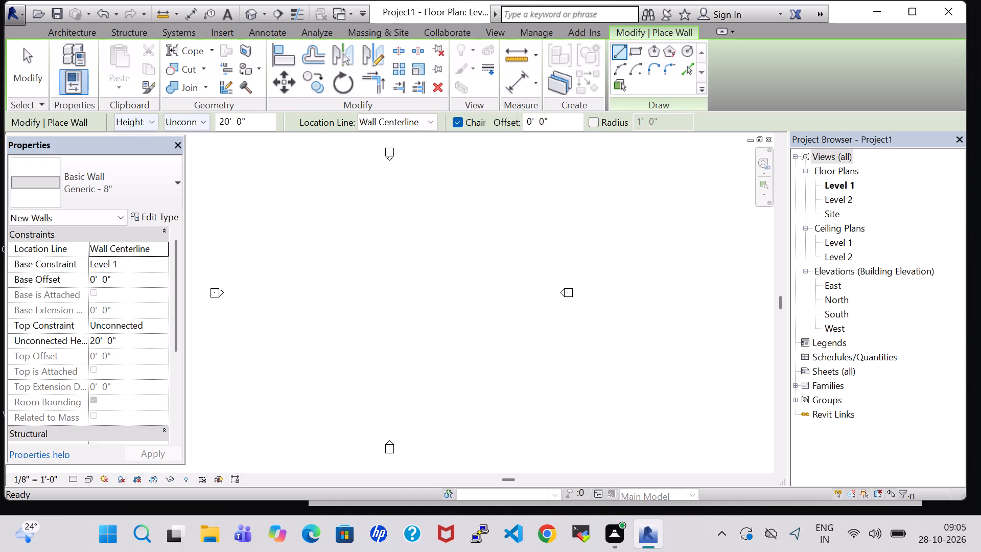
left_click(224, 123)
key("BackSpace")
key("1")
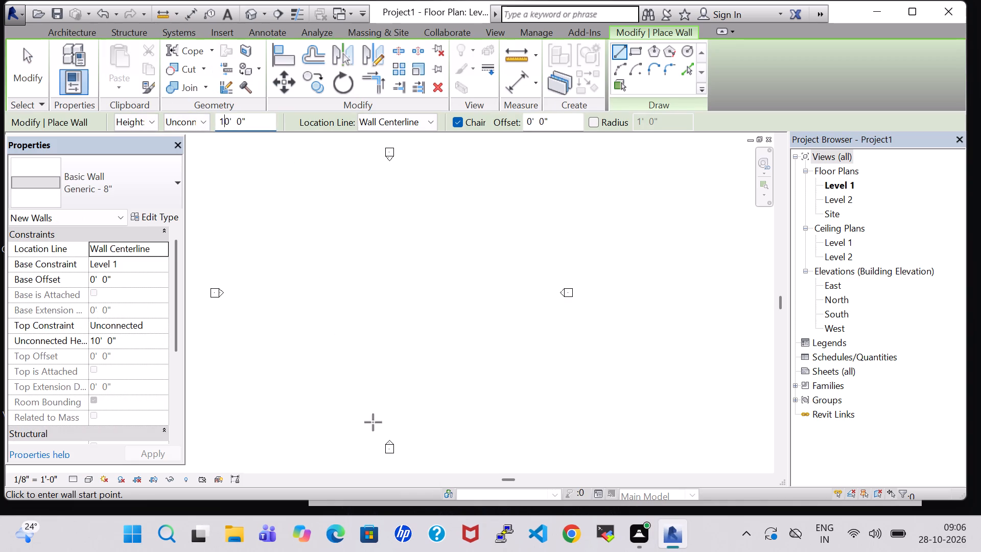
left_click(250, 478)
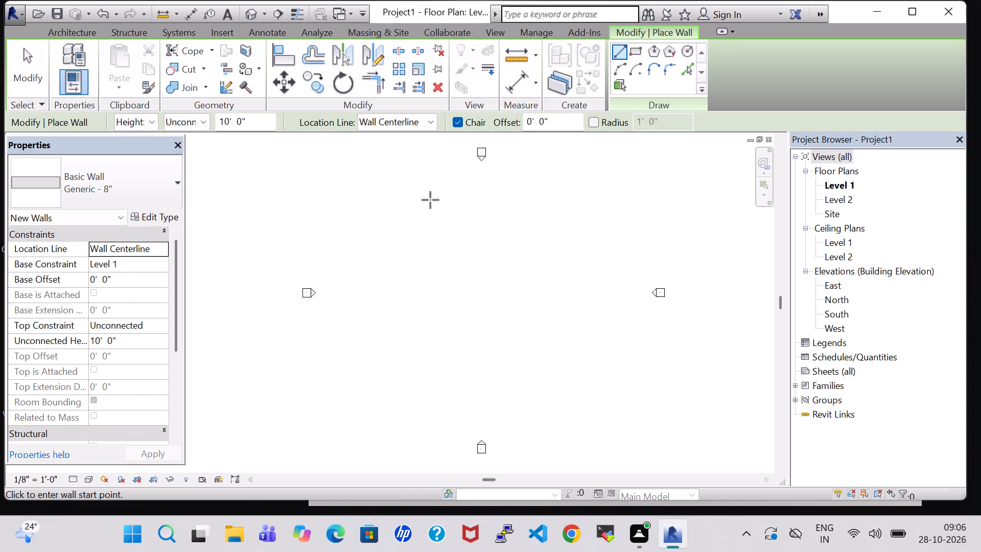
left_click(406, 210)
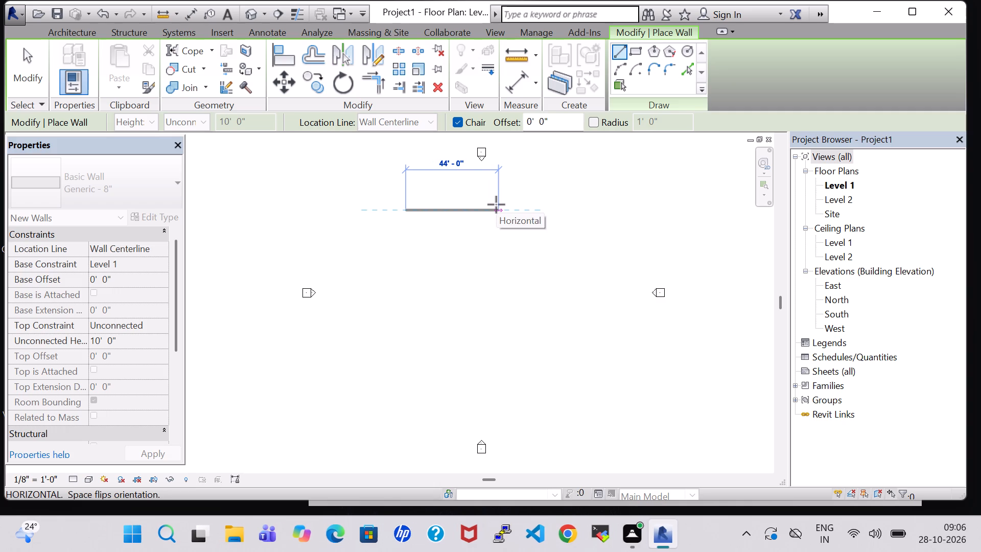
type("40")
key("Return")
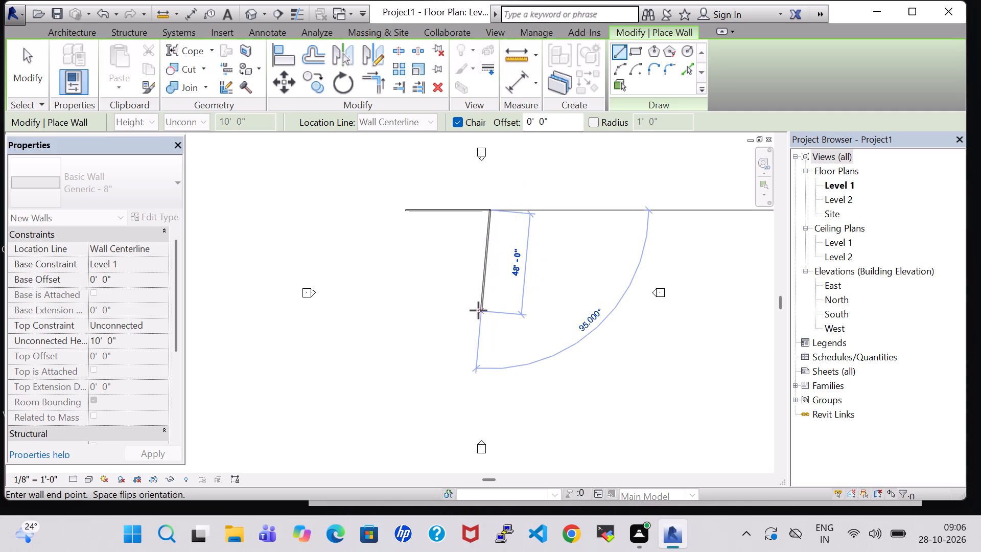
type("50")
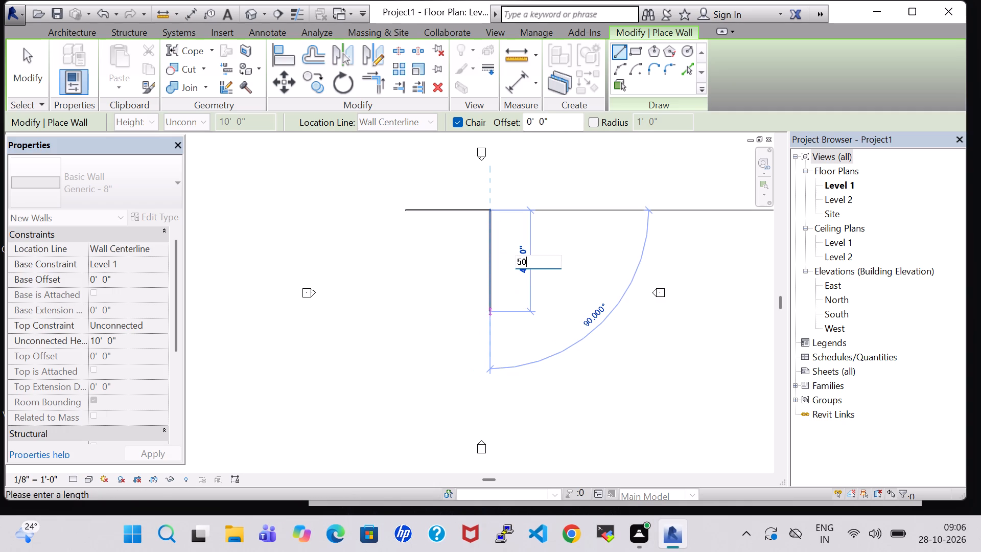
key("Return")
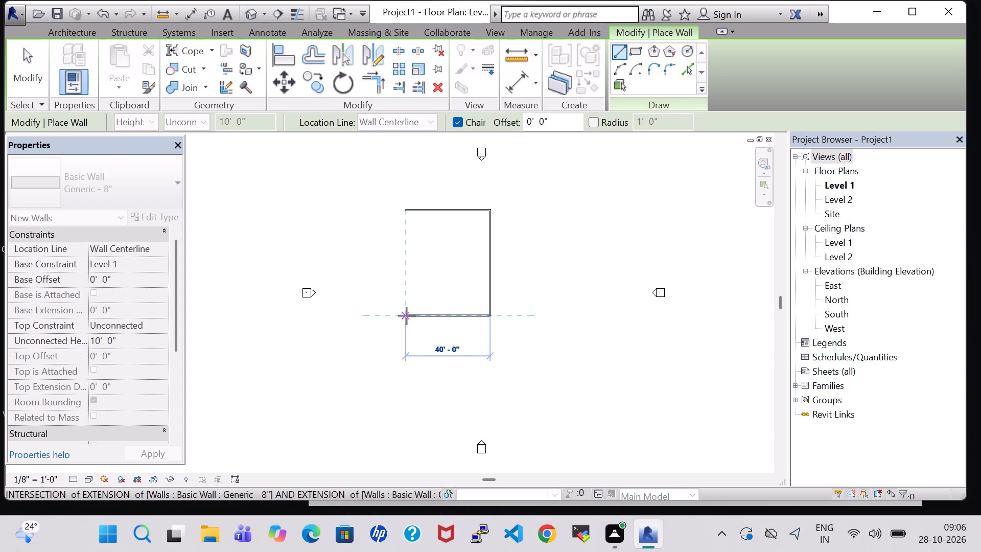
left_click(407, 316)
left_click(405, 208)
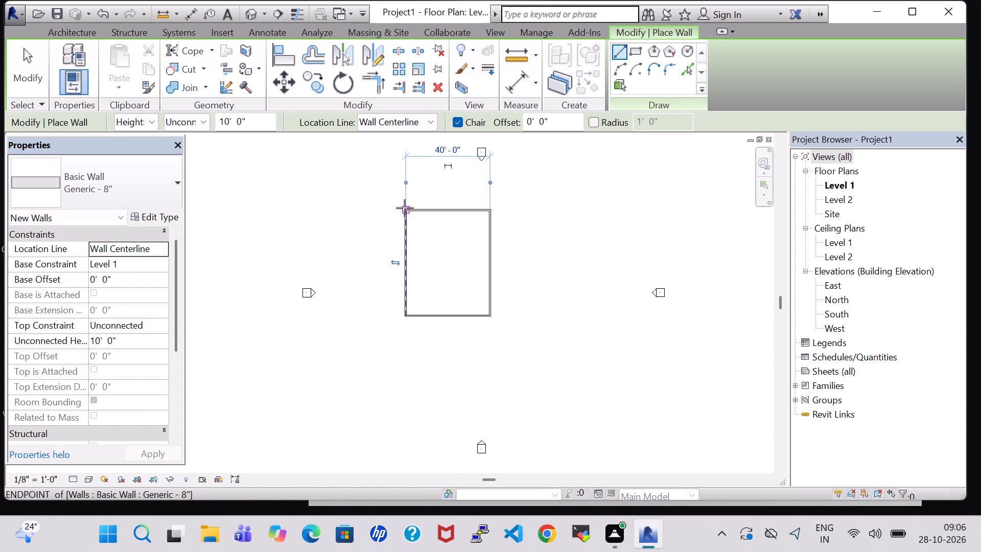
key("Escape")
scroll(405, 208, "up", 5)
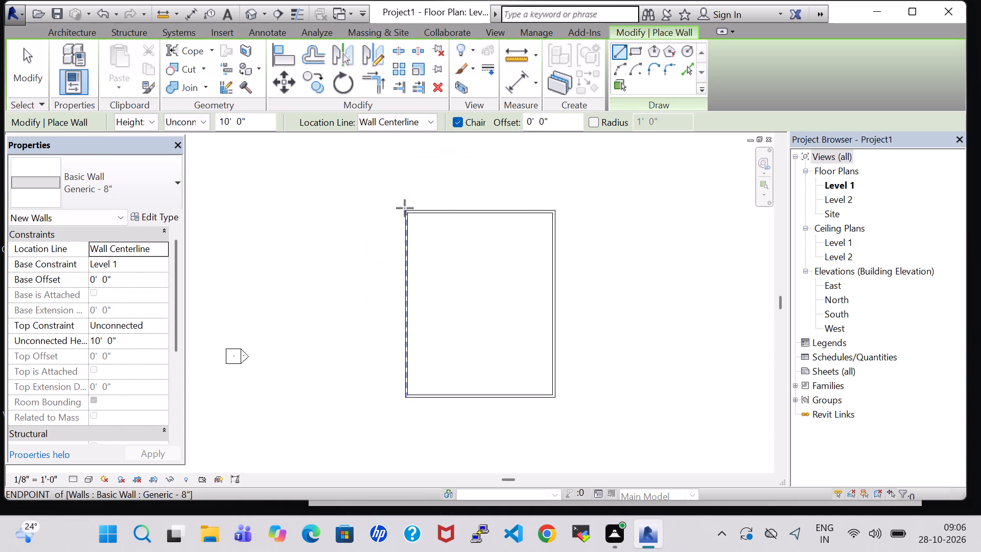
key("Escape")
Enclose the upper-left corner room with a horizontal wall about 21'-4" long and a vertical wall up to the top exterior wall.
scroll(405, 208, "up", 2)
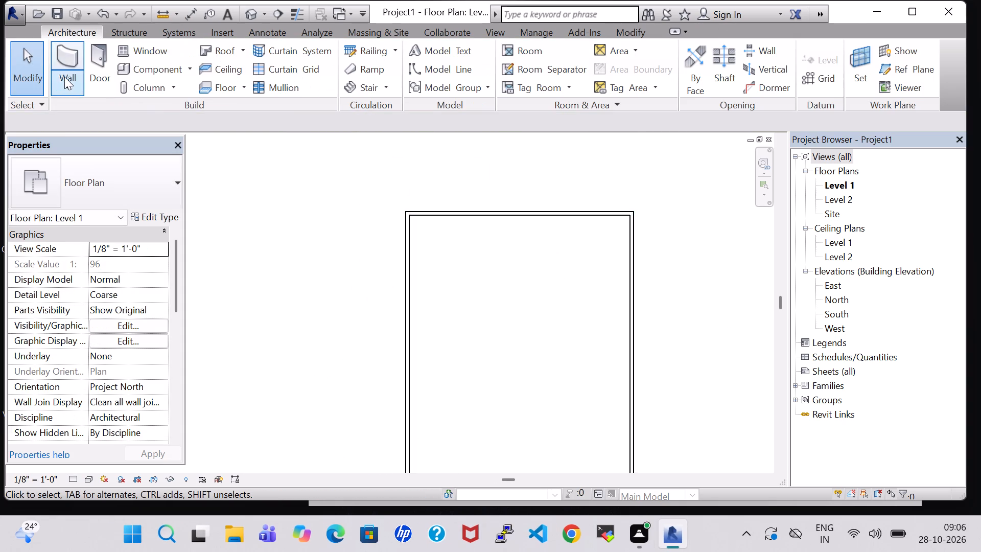
left_click(62, 56)
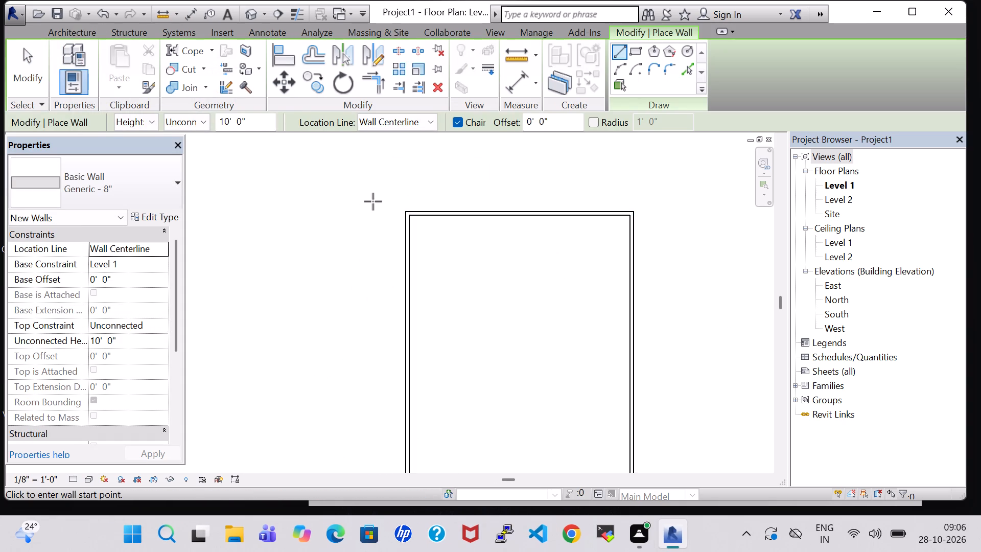
left_click(408, 309)
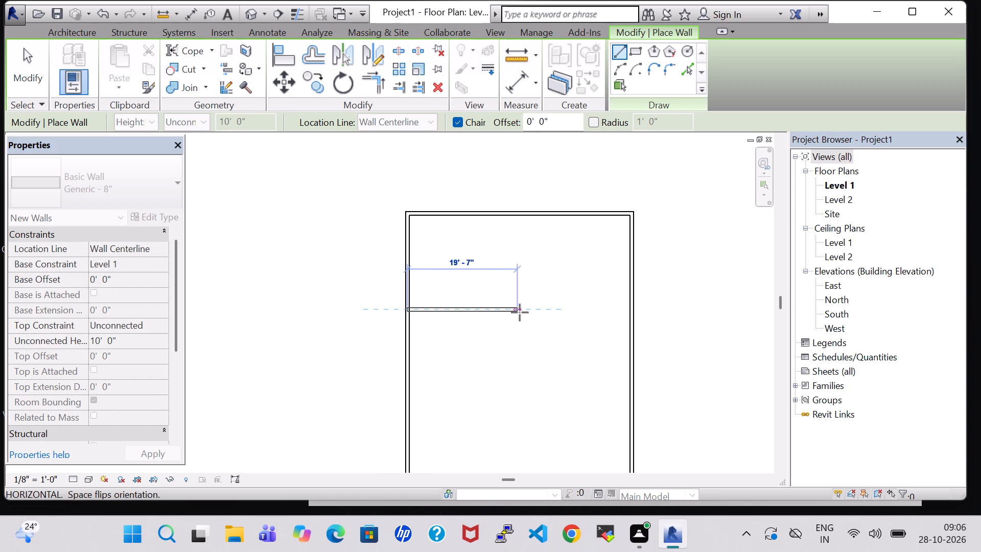
left_click(527, 312)
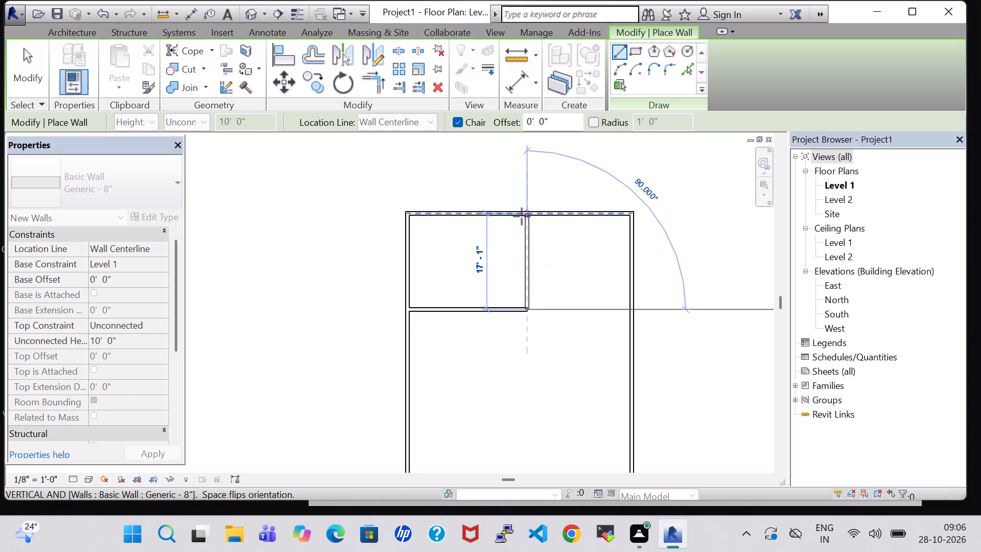
left_click(522, 216)
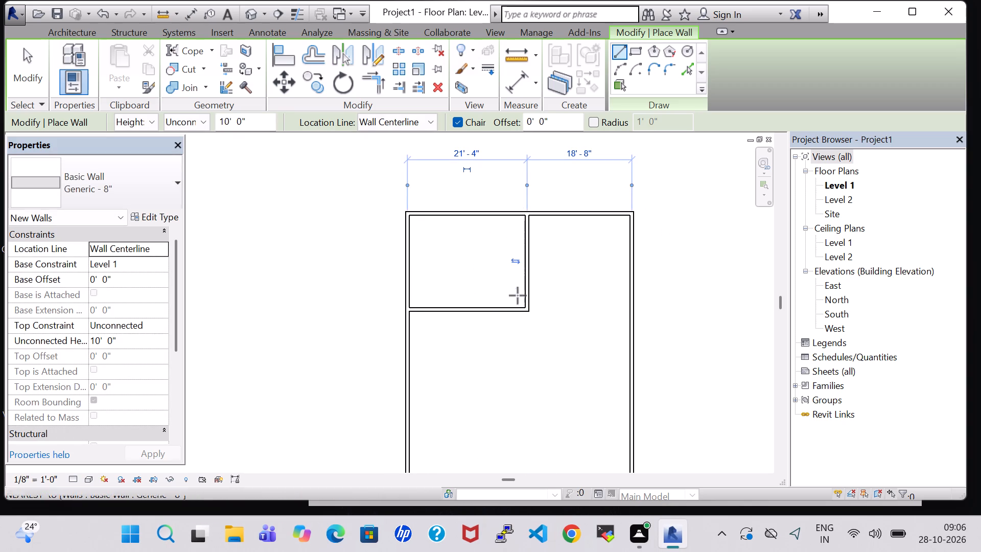
left_click(526, 261)
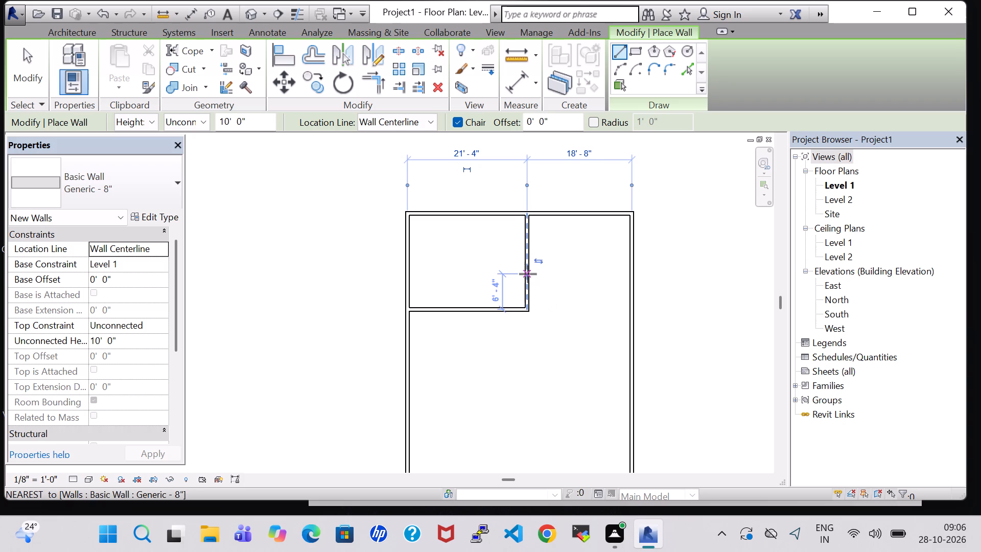
Draw a wall from the room's right side to the right exterior wall, about 10'-9" below the top, plus a vertical divider above it.
left_click(528, 274)
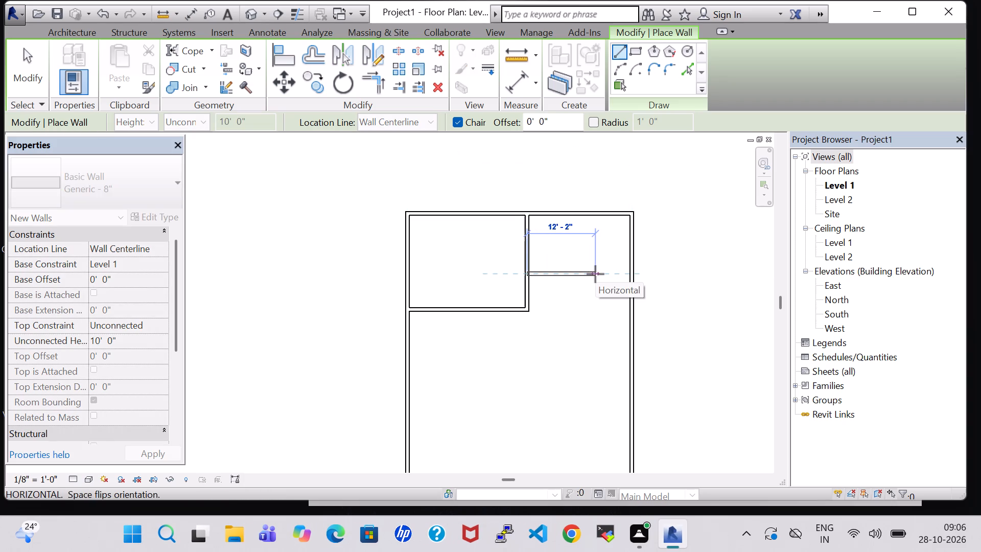
left_click(633, 274)
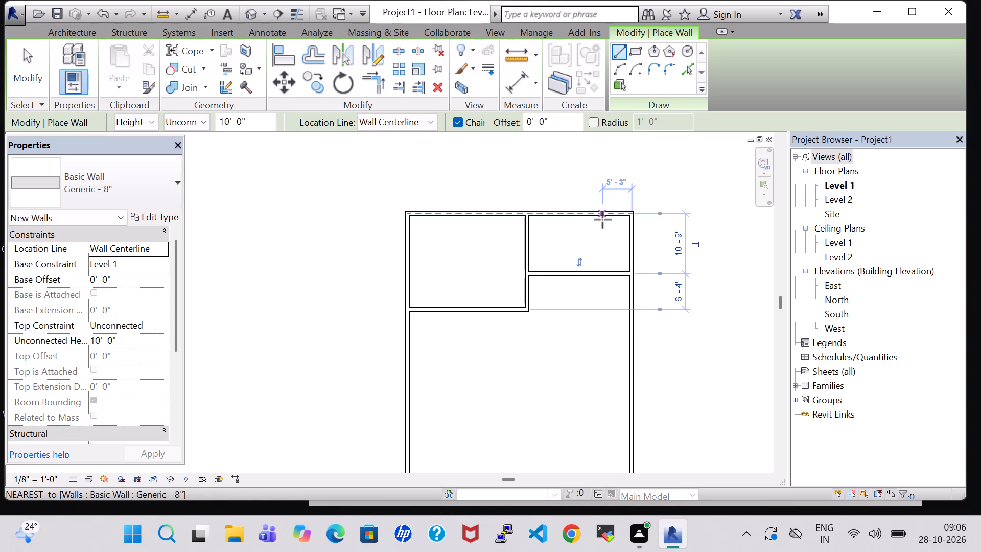
left_click(598, 214)
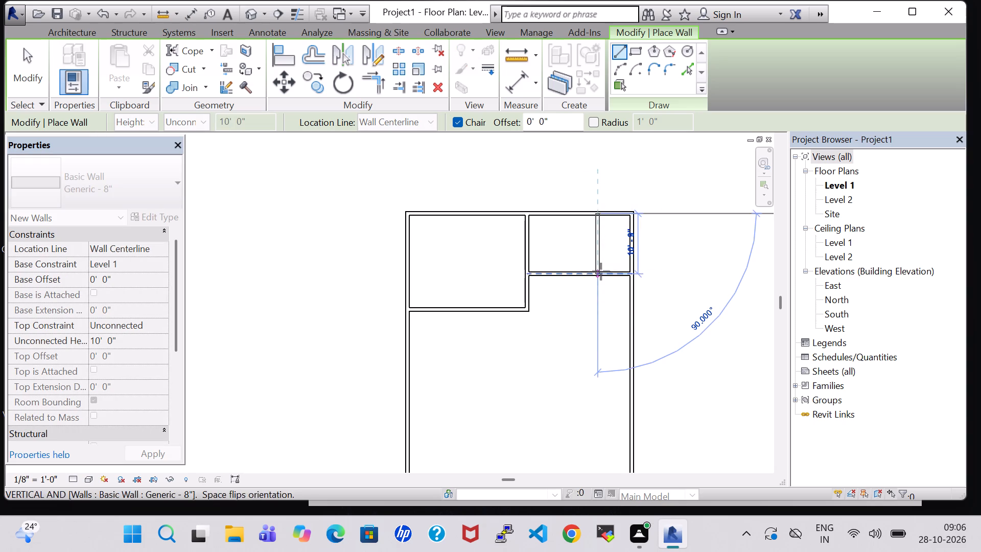
left_click(601, 271)
key("Escape")
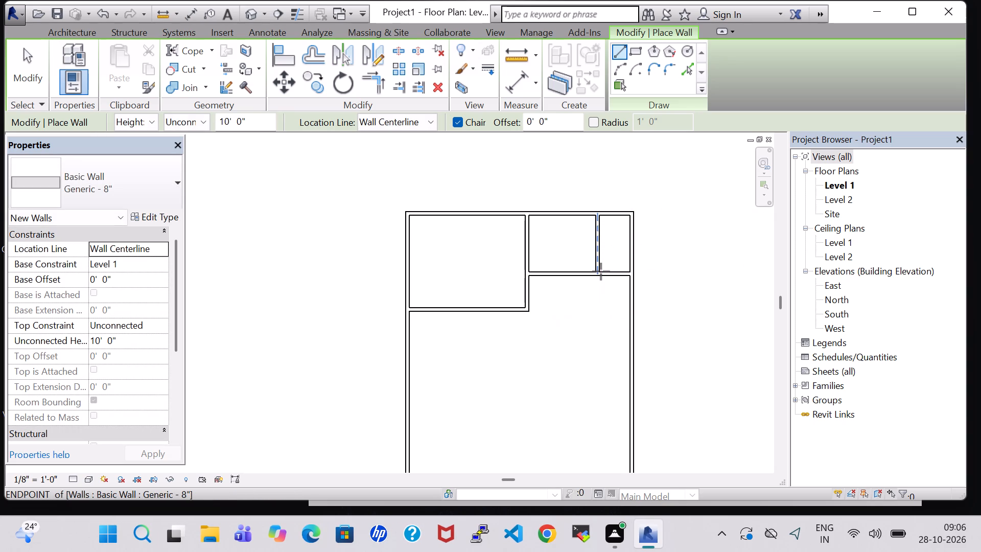
key("Escape")
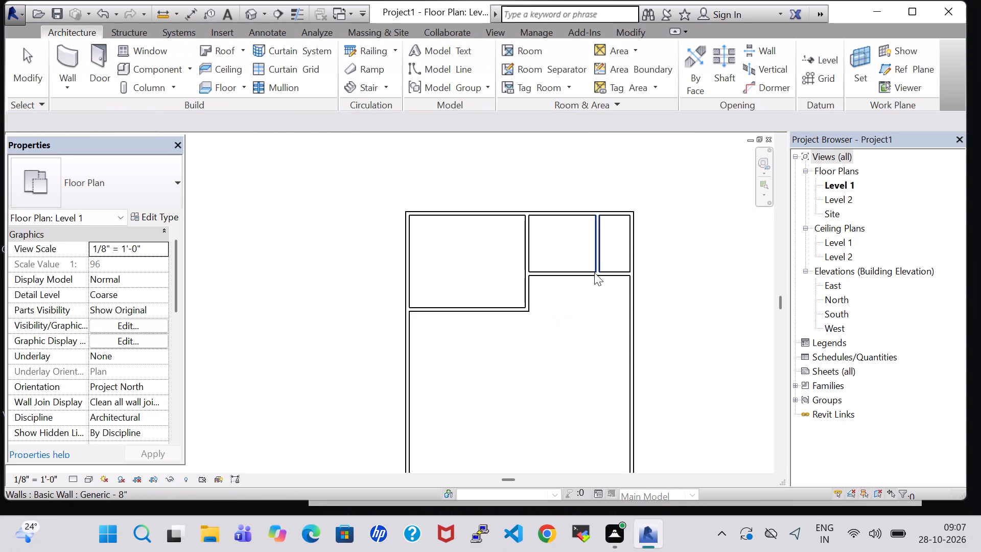
Nudge the short vertical divider between the two small upper-right rooms one increment to the left.
left_click(597, 248)
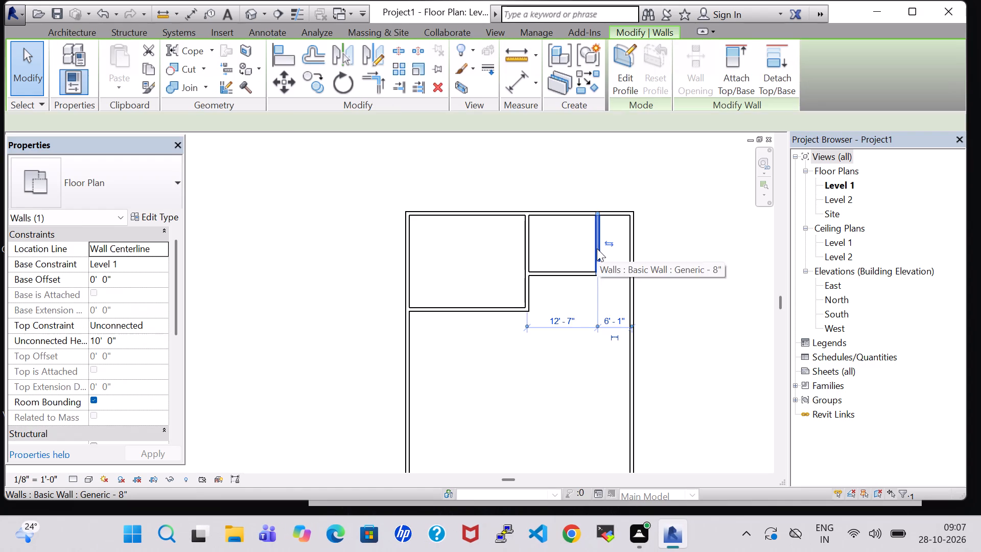
key("Left")
left_click(706, 248)
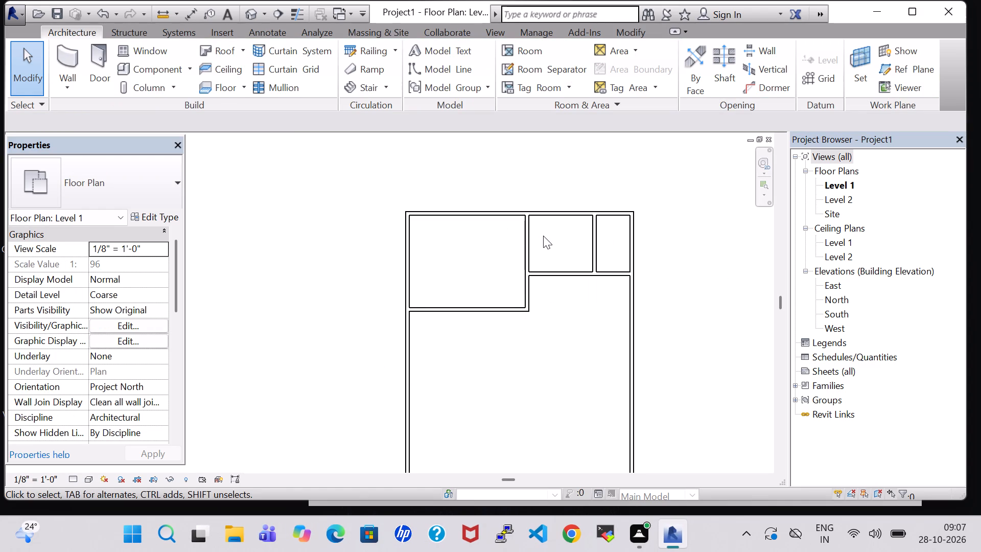
Continue the central vertical wall down to about 23'-6" above the bottom wall, and connect its end horizontally to the right exterior wall.
middle_click_drag(461, 390, 432, 331)
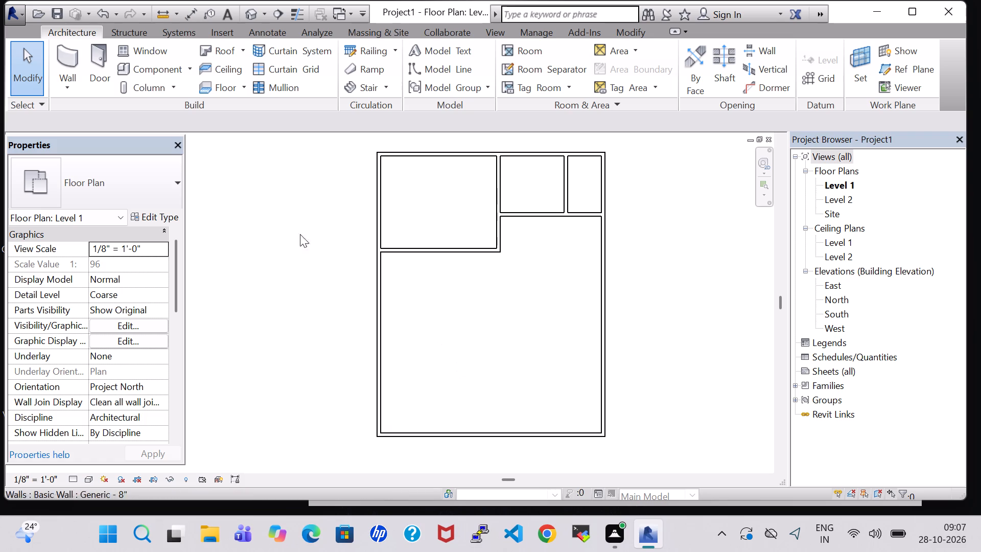
left_click(67, 49)
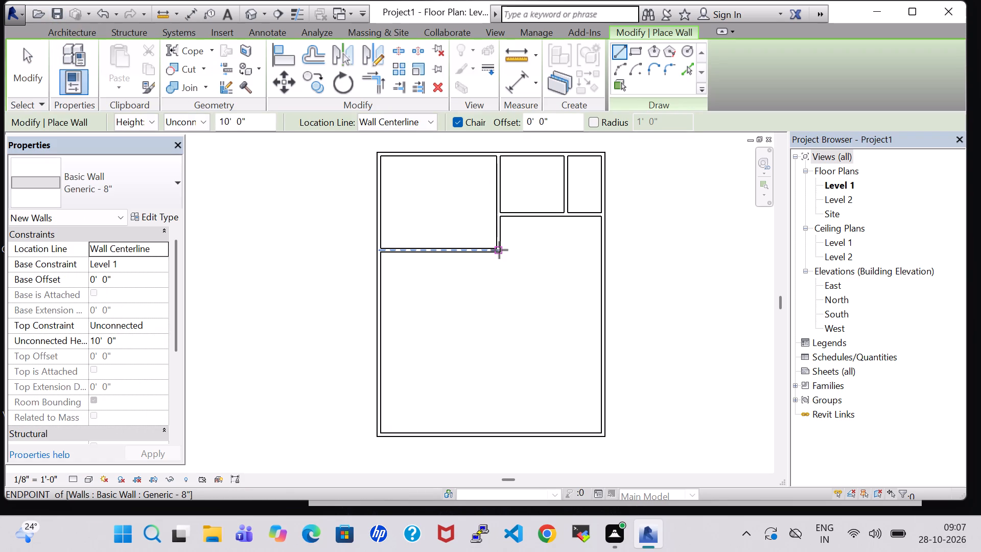
left_click(499, 250)
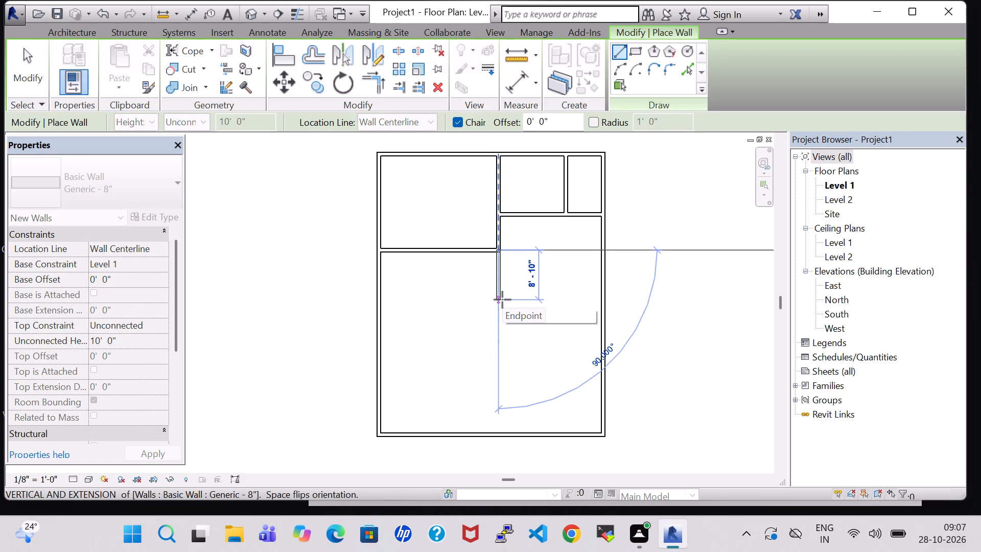
left_click(502, 303)
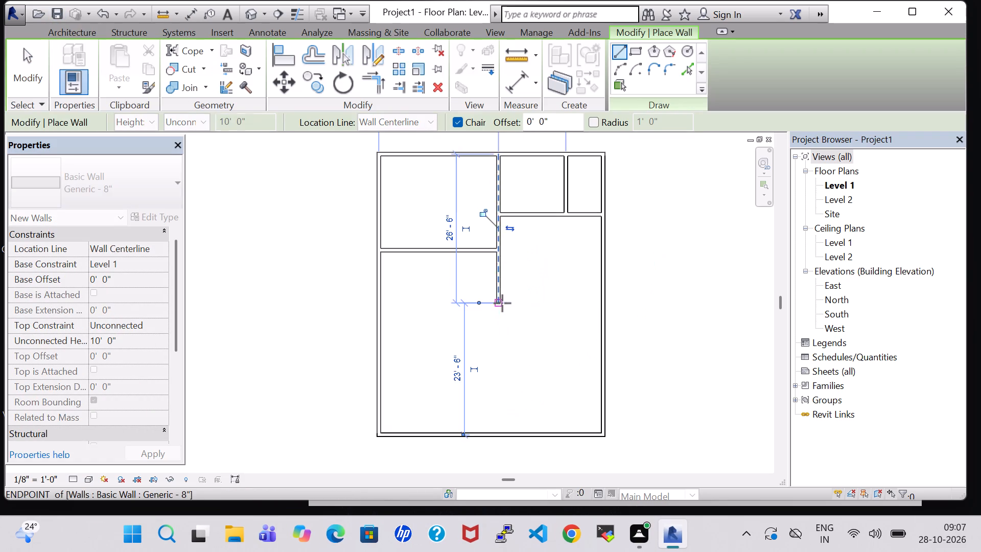
left_click(500, 303)
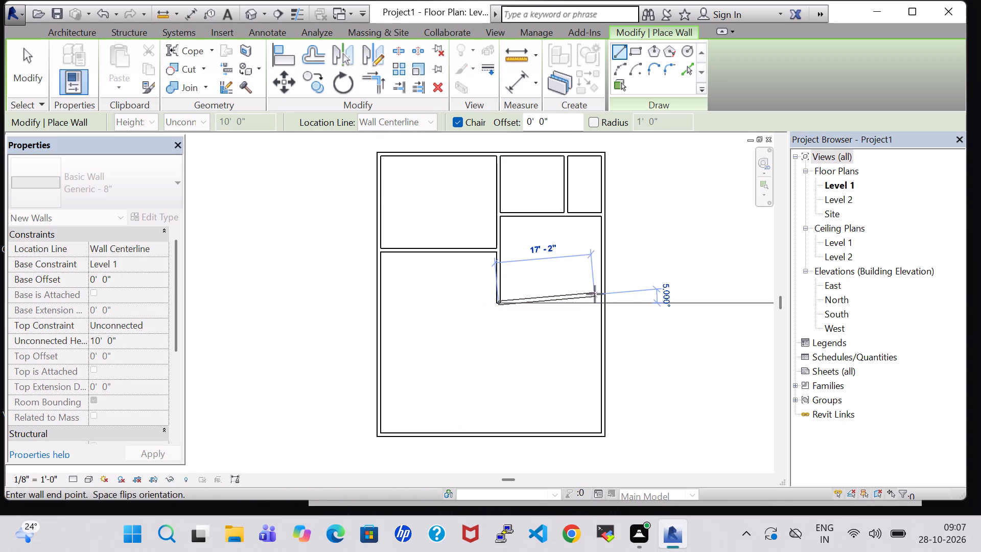
left_click(602, 300)
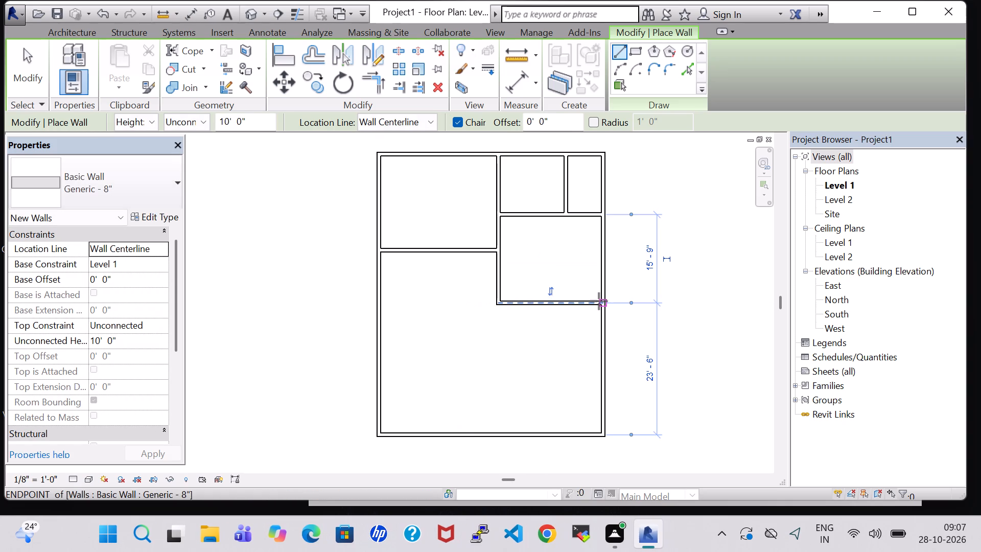
key("Escape")
key("Escape")
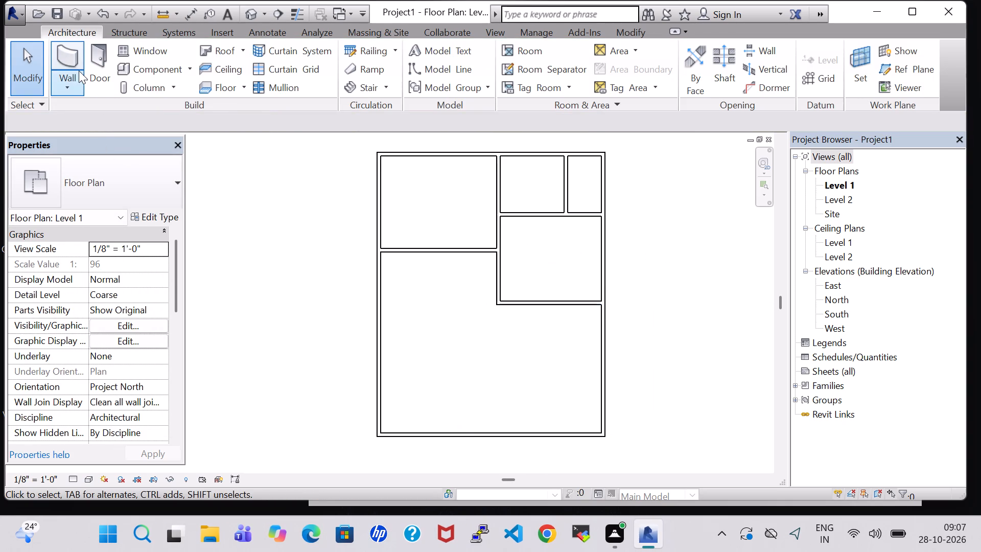
Enclose a small room below the middle-right room with a wall down about 7'-5" and across to the right exterior wall.
left_click(60, 60)
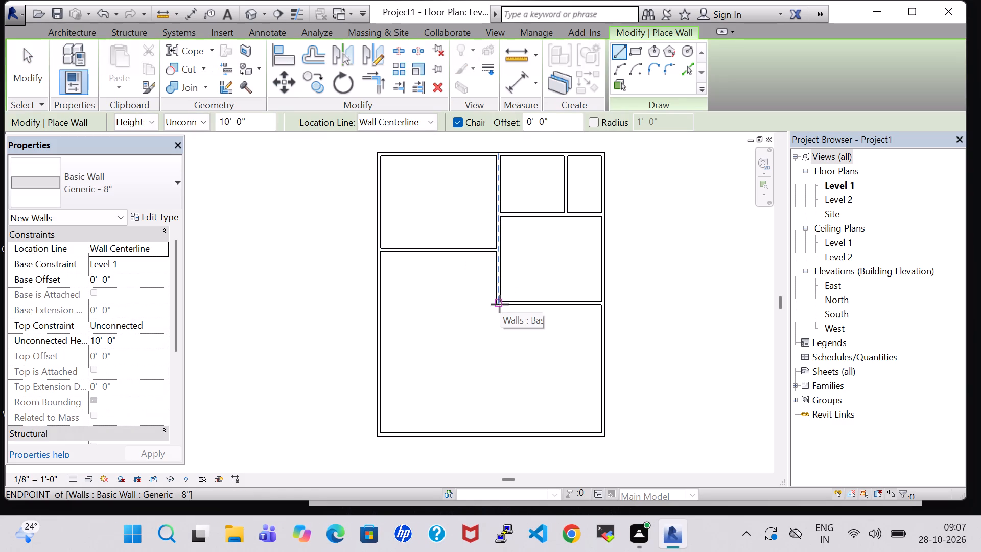
left_click(528, 305)
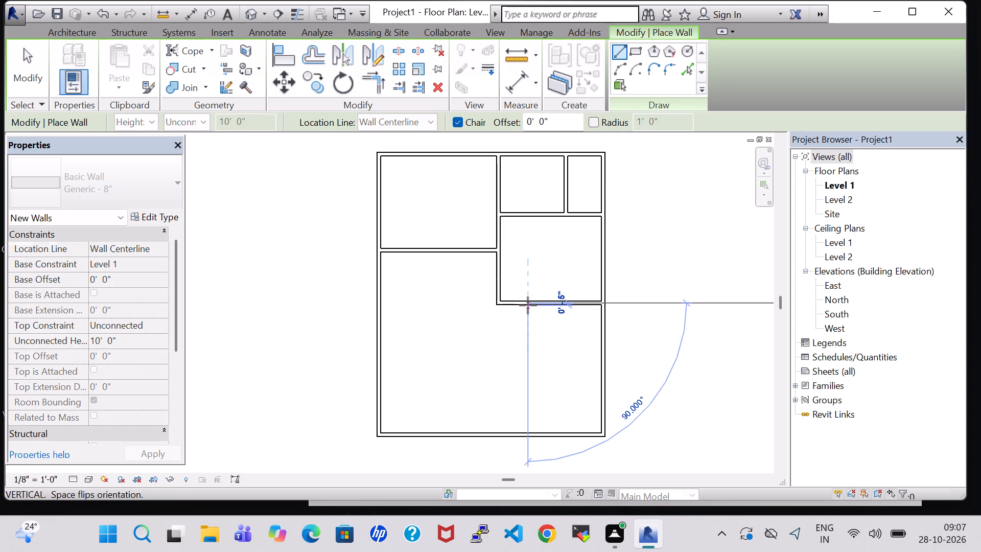
left_click(527, 344)
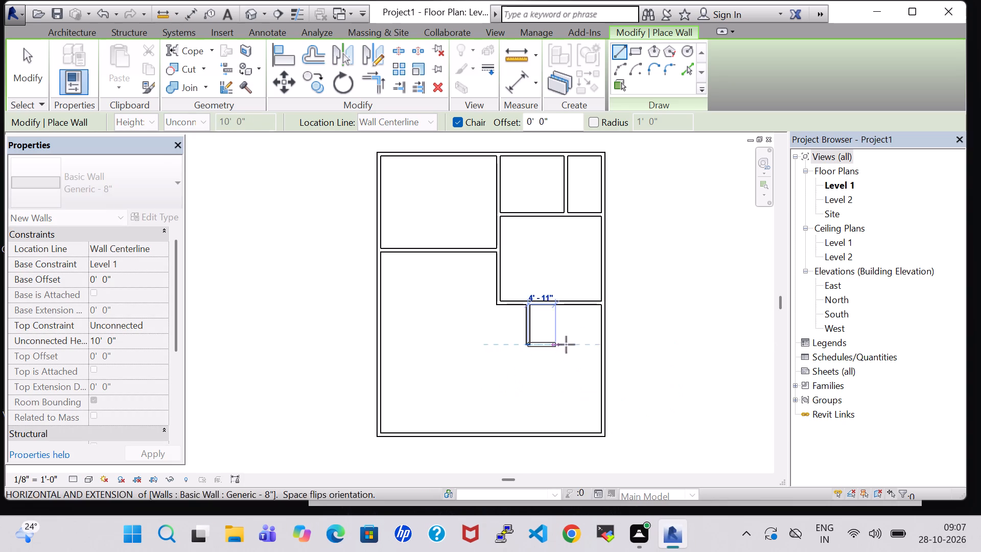
left_click(603, 344)
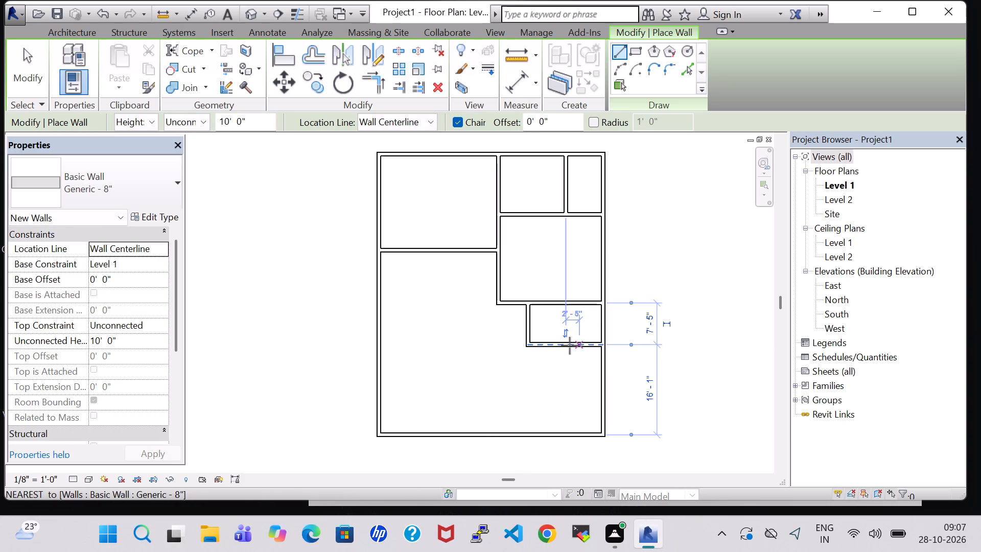
Extend the small room's bottom wall about 5'-3" to the left, ending in line with the central vertical wall.
left_click(526, 344)
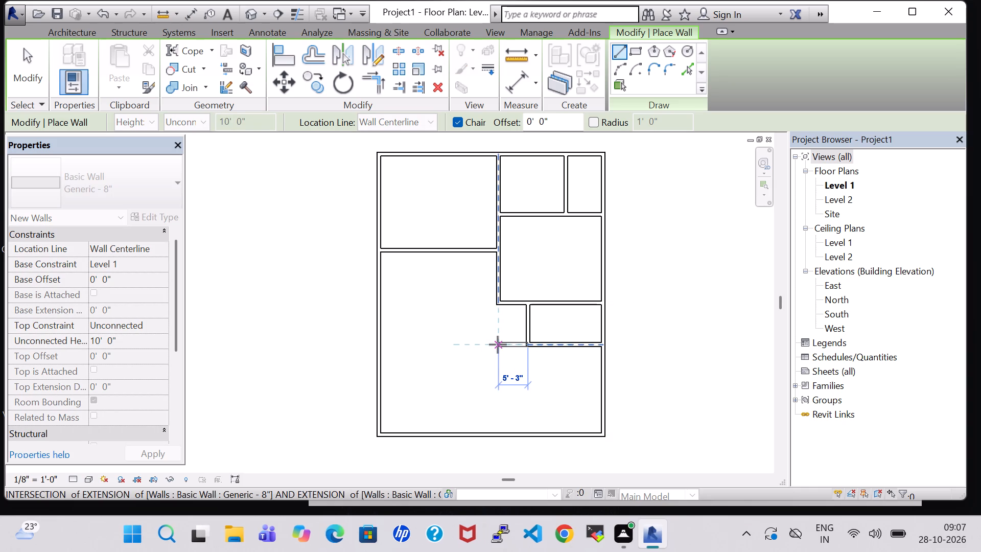
left_click(498, 344)
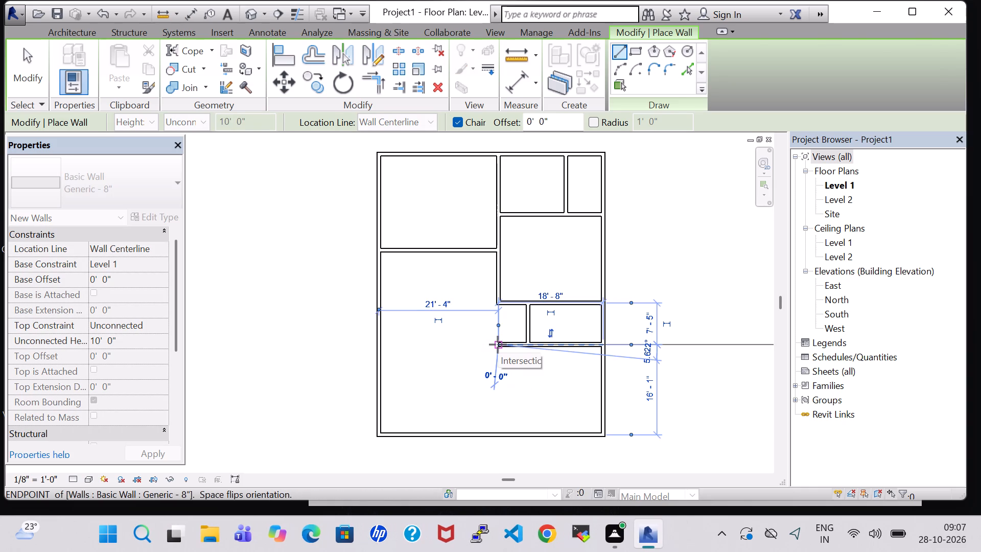
left_click(498, 344)
left_click(407, 359)
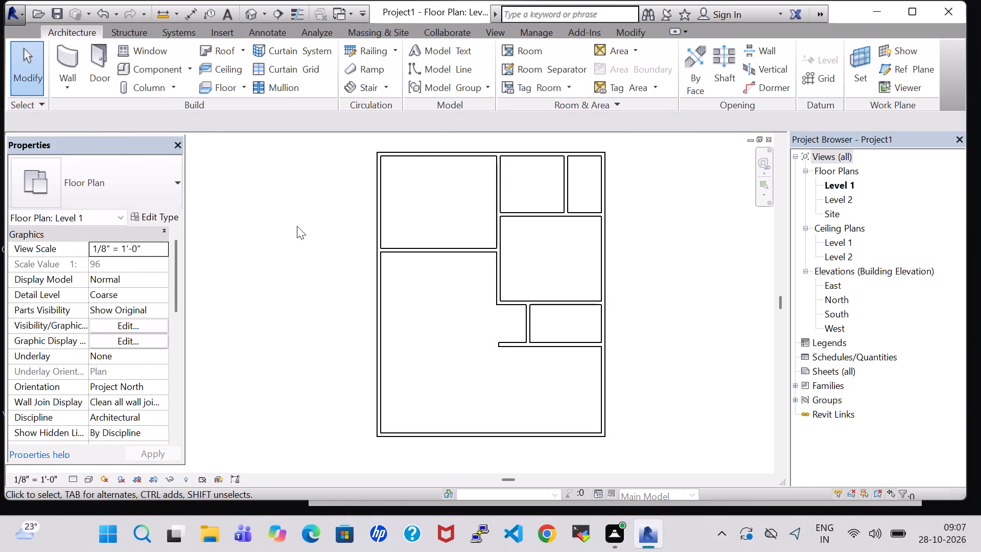
Enclose the lower-right room with a wall about 12'-10" down from the extension's left end and across to the right exterior wall.
left_click(71, 51)
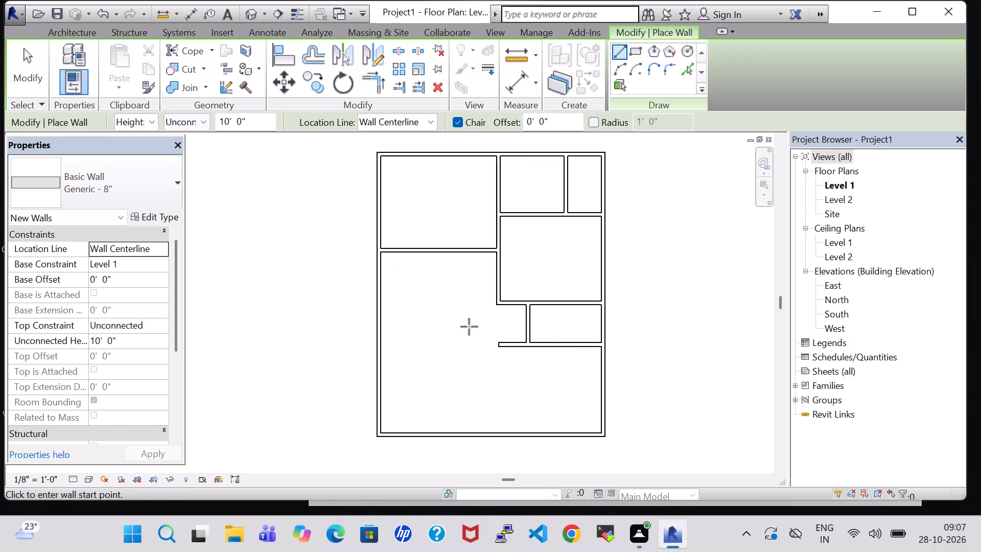
left_click(498, 344)
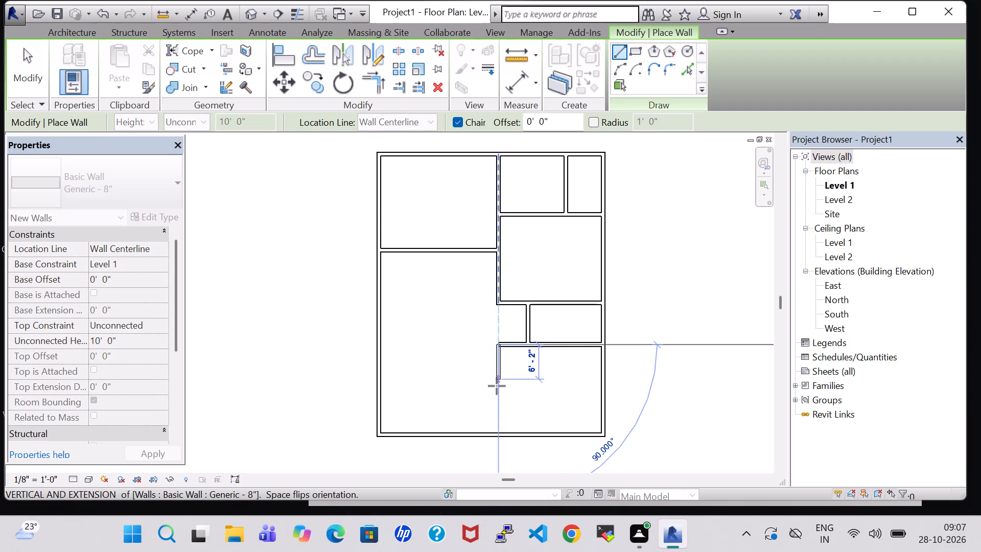
left_click(499, 417)
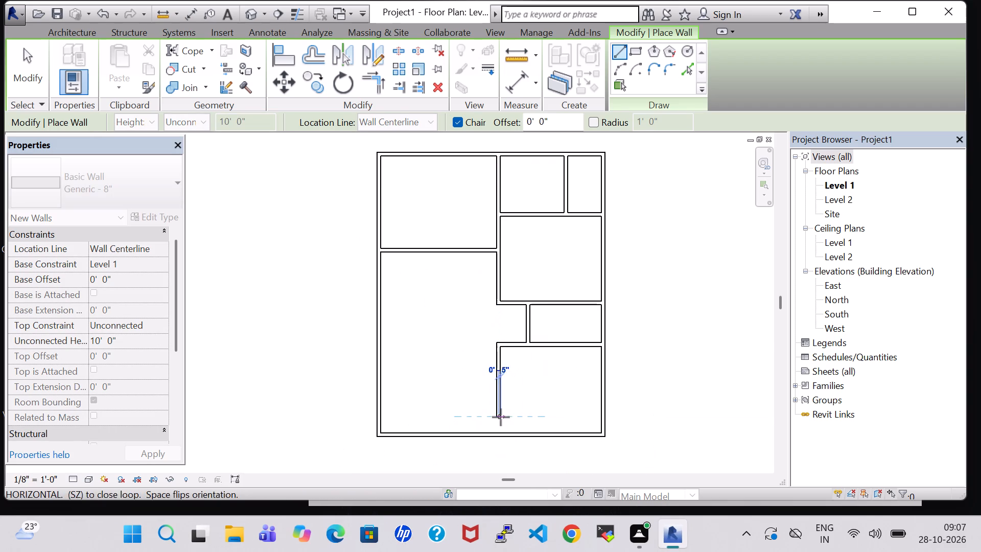
left_click(501, 417)
left_click(600, 417)
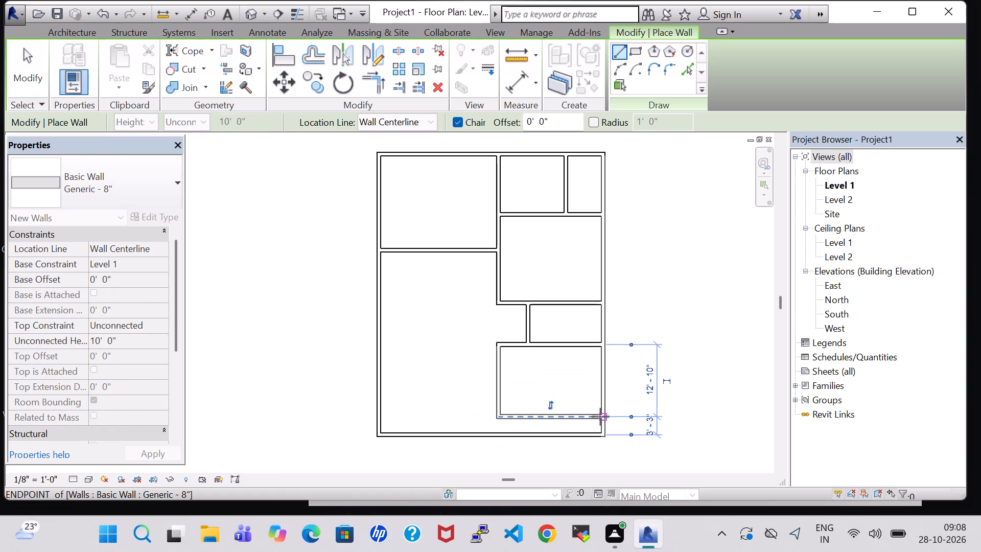
key("Escape")
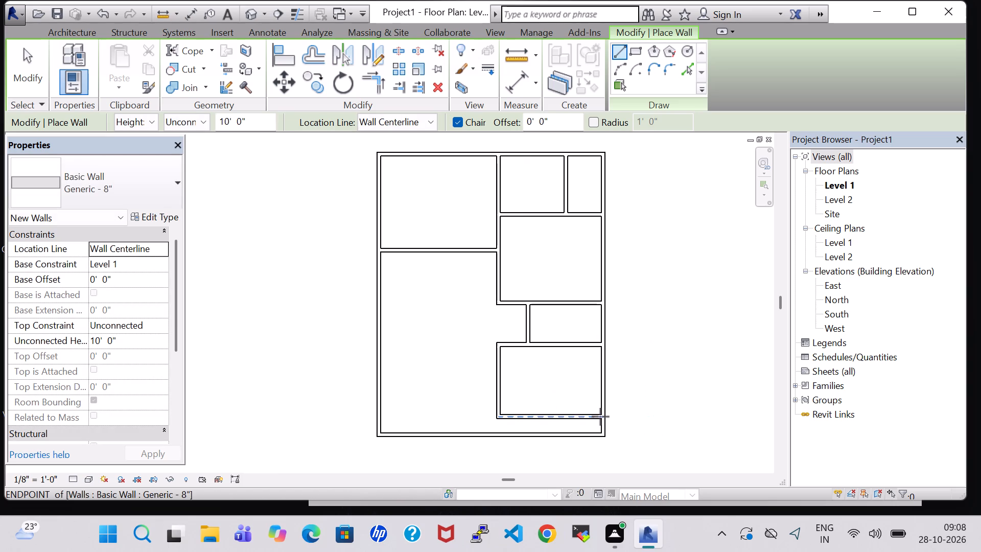
Draw a horizontal wall about 21'-4" long from the lower-right room to the left exterior wall, about 21'-1" below the upper-left room's wall.
left_click(498, 369)
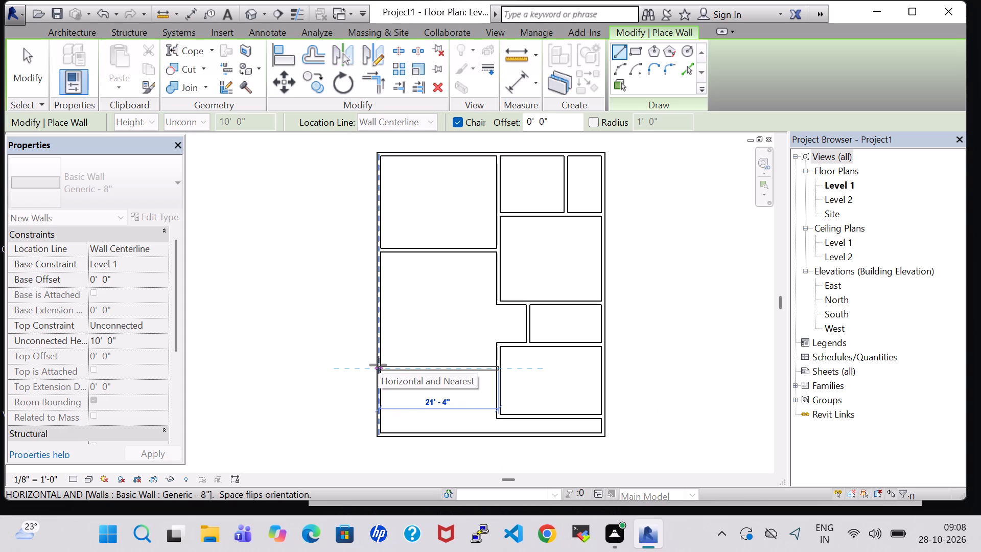
double_click(378, 365)
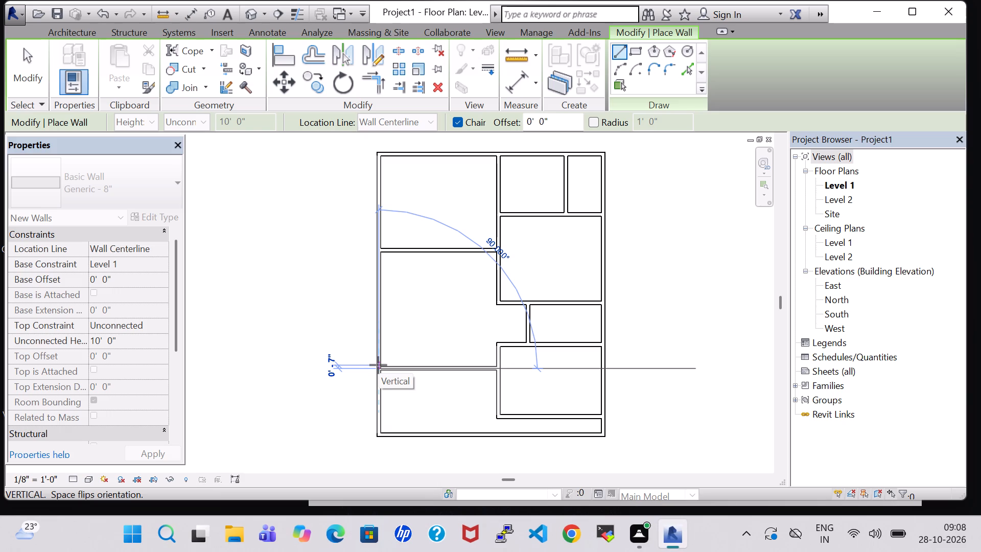
key("Escape")
key("Escape")
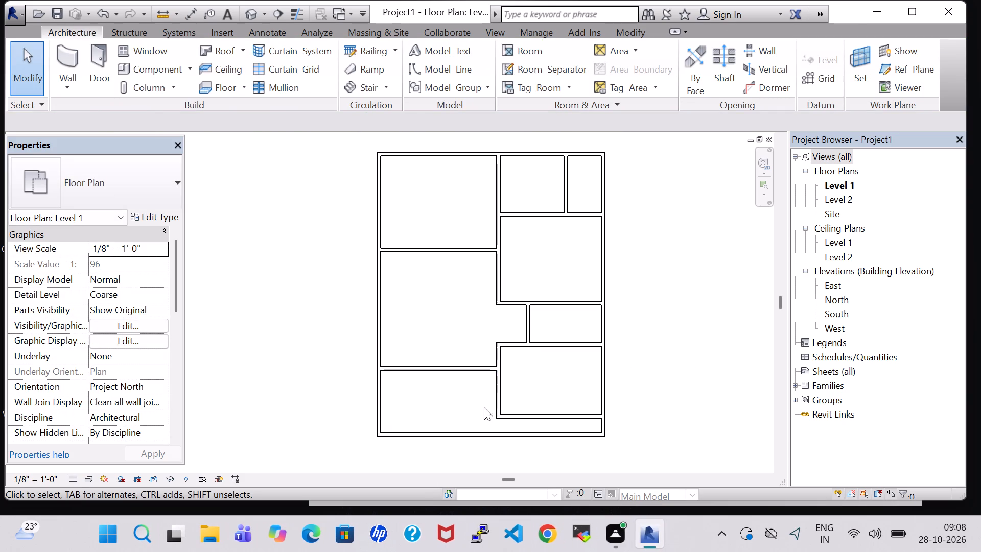
Nudge the bottom exterior wall downward until it is 10'-5" below the lower-right room's bottom wall.
left_click(508, 434)
key("Down")
key("Down")
key("Down")
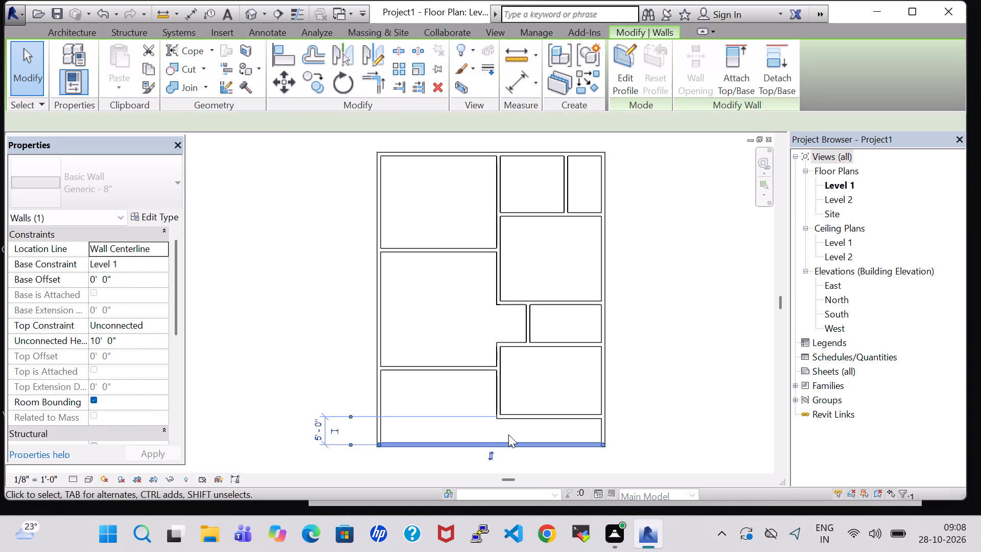
key("Down")
key("Down")
key("Down")
key("Down")
key("Down")
key("Down")
key("Down")
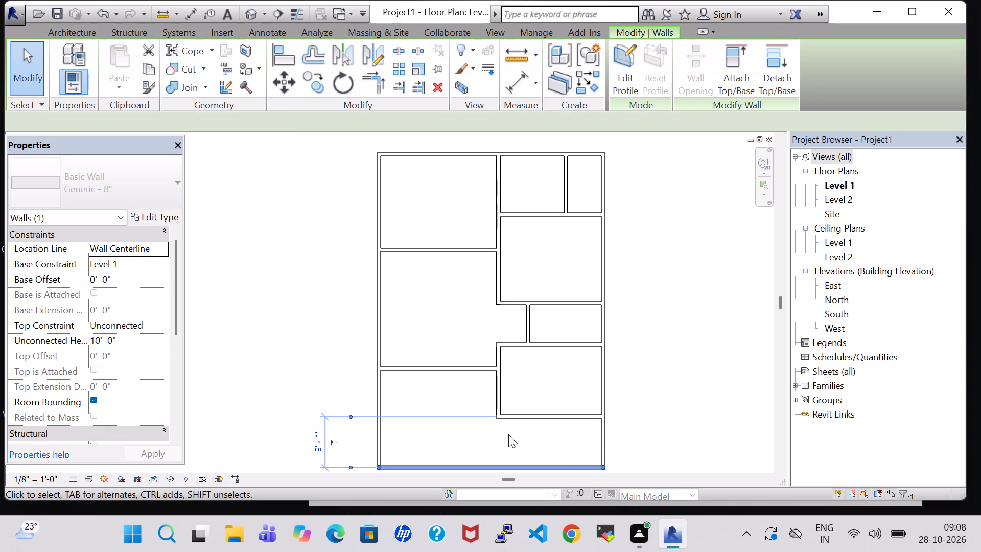
key("Down")
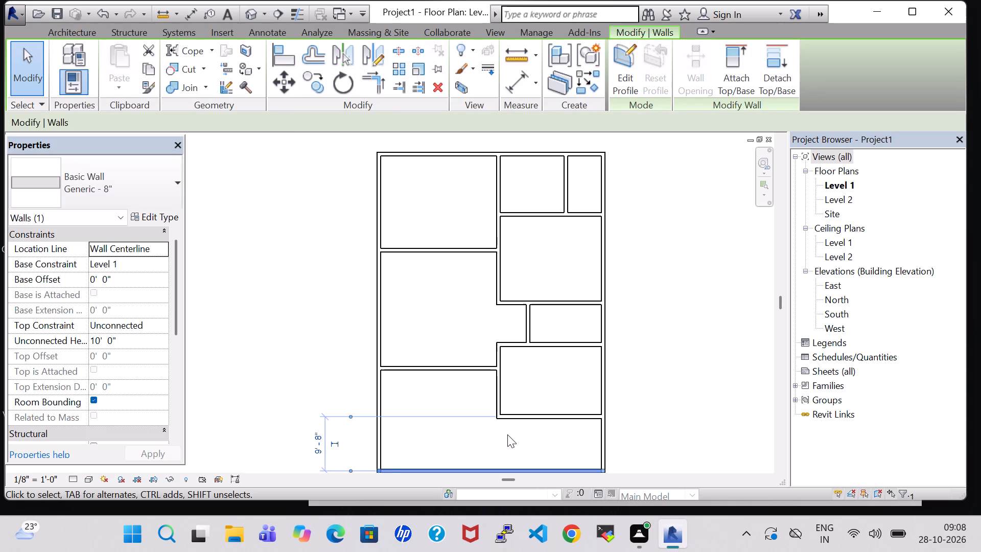
scroll(507, 434, "down", 2)
left_click(677, 345)
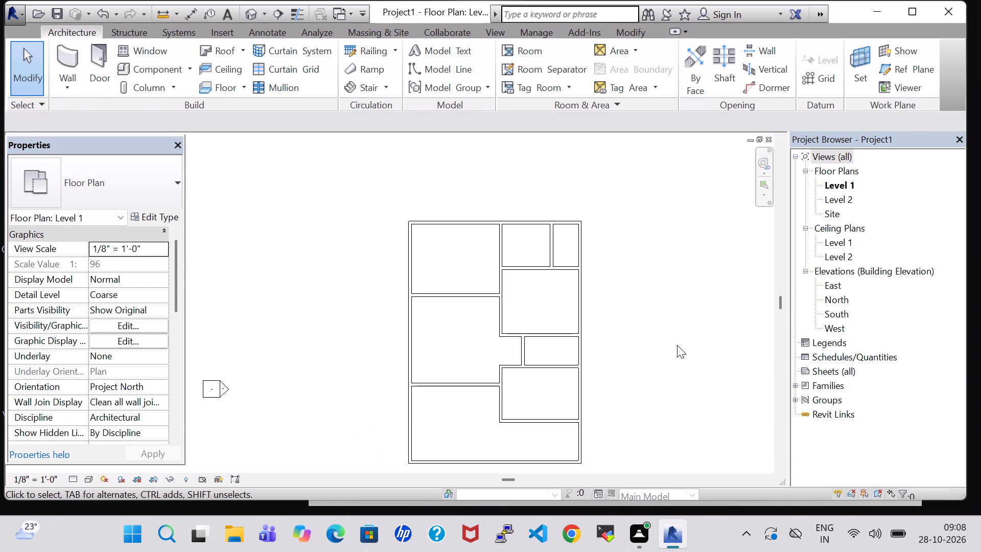
left_click(466, 458)
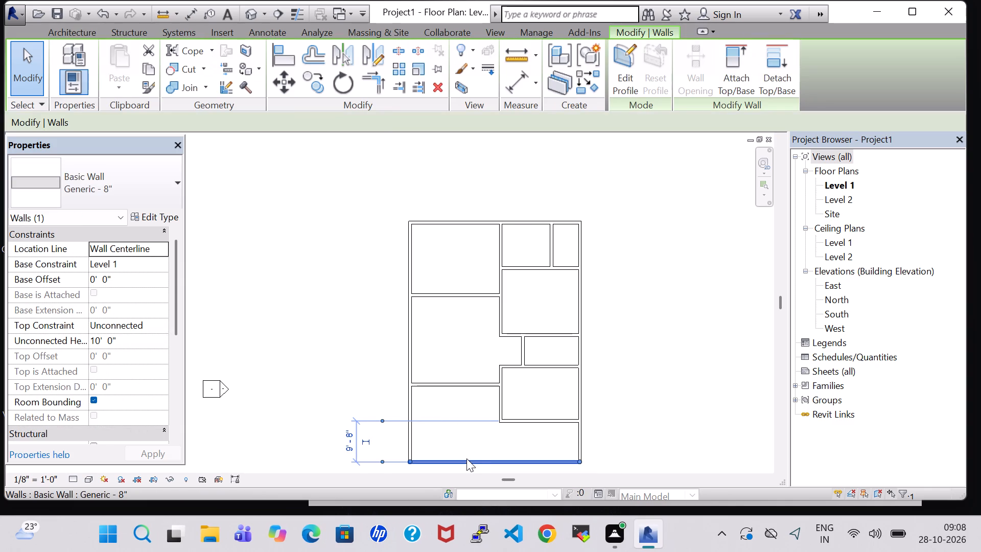
key("Down")
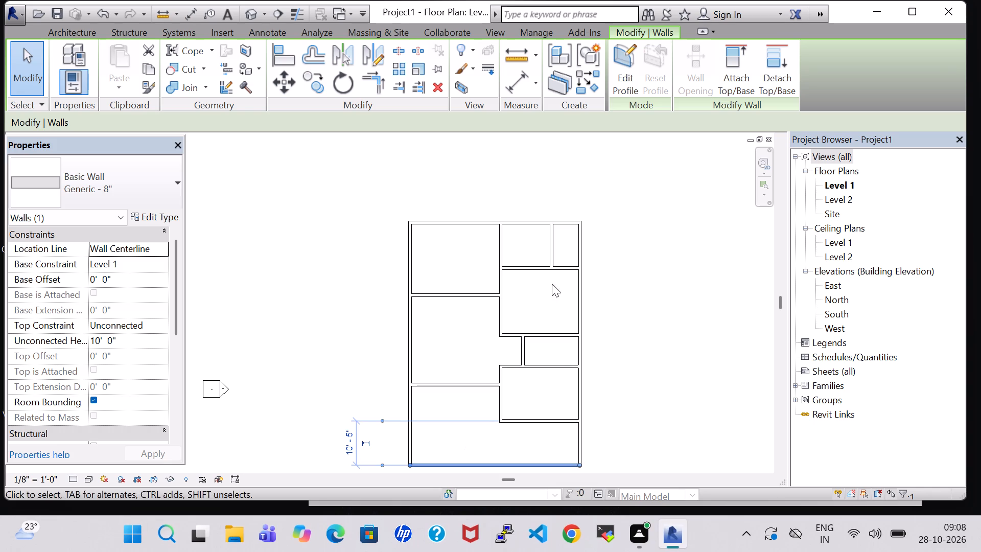
left_click(595, 189)
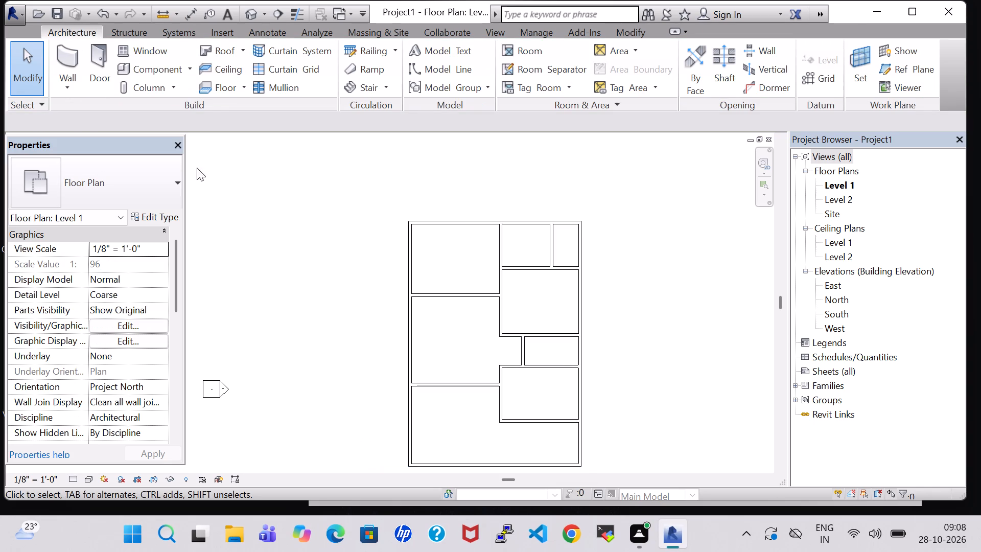
Duplicate the type of the upper-left room's horizontal wall as a new wall type named INNER 6".
left_click(457, 290)
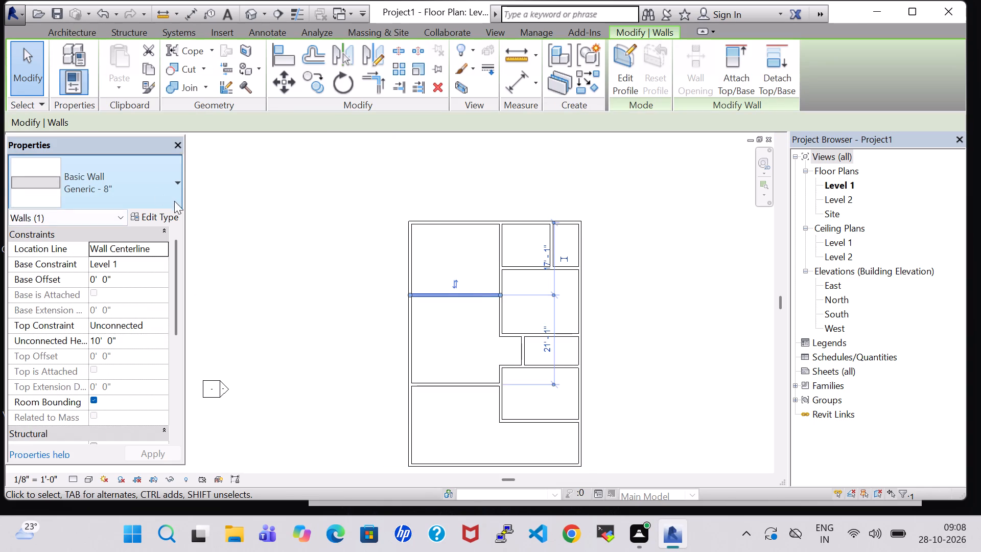
left_click(155, 214)
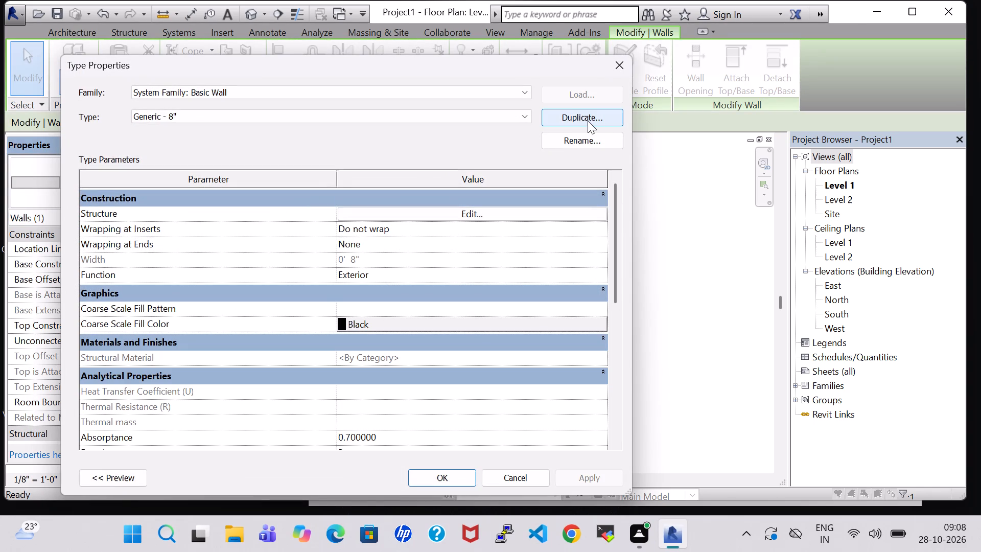
left_click(588, 121)
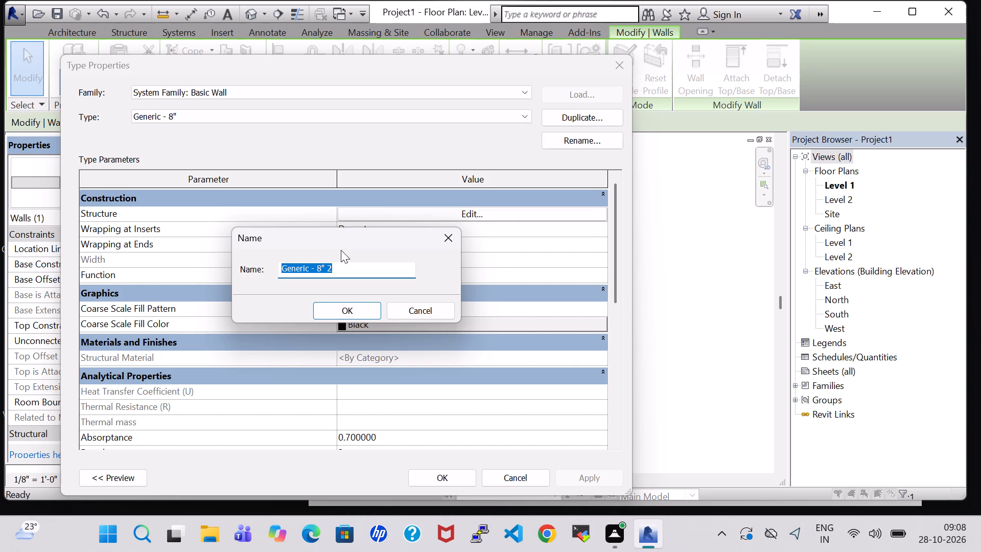
left_click(354, 272)
key("BackSpace")
key("BackSpace")
key("BackSpace")
key("BackSpace")
key("BackSpace")
key("BackSpace")
key("BackSpace")
key("BackSpace")
key("BackSpace")
key("BackSpace")
key("BackSpace")
key("BackSpace")
key("BackSpace")
key("BackSpace")
key("BackSpace")
key("BackSpace")
key("BackSpace")
key("BackSpace")
key("BackSpace")
key("BackSpace")
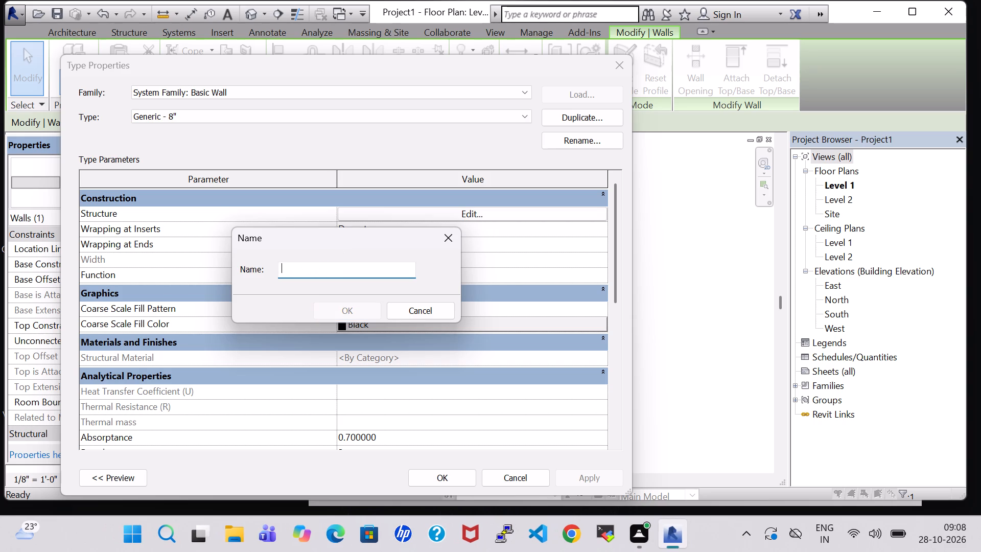
type("INNER 6")
key("shift+quotedbl")
key("Return")
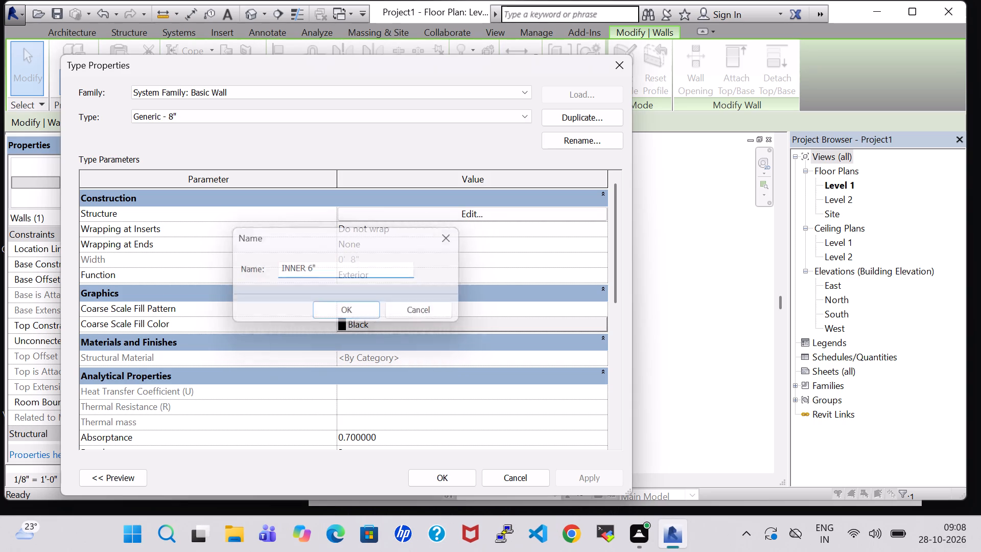
Set the INNER 6" type's structure layer thickness to 6" and apply the type to the selected wall.
left_click(465, 214)
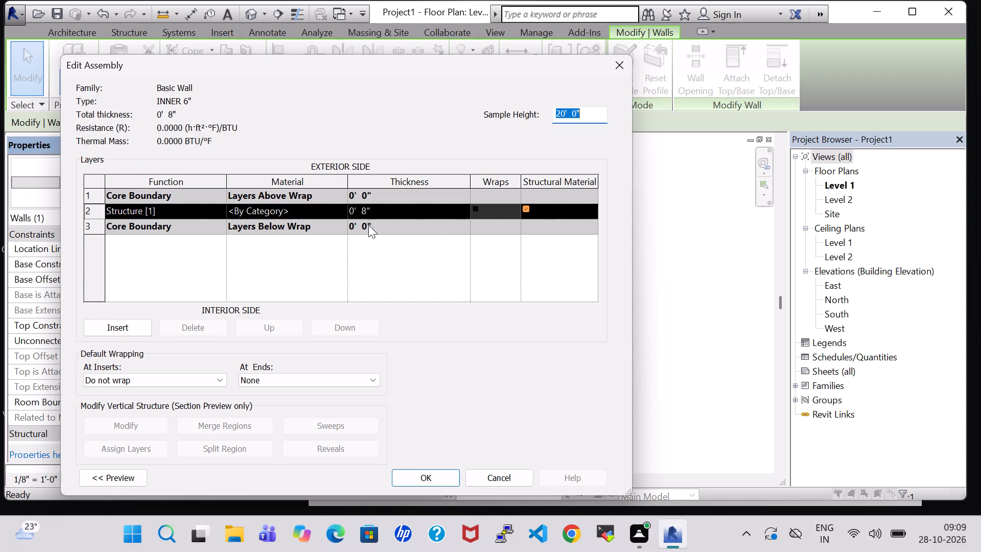
left_click(366, 216)
left_click(366, 216)
key("BackSpace")
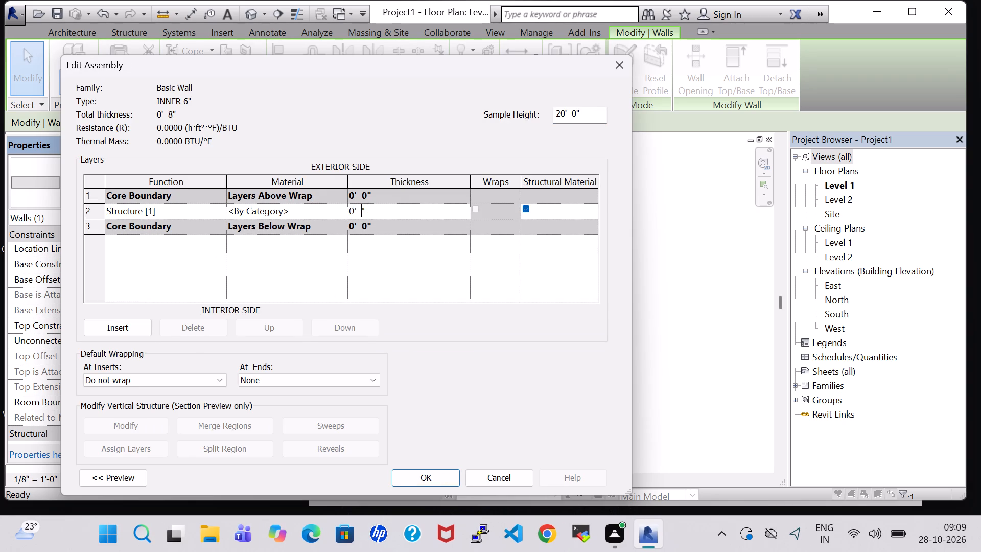
key("6")
left_click(437, 474)
left_click(437, 474)
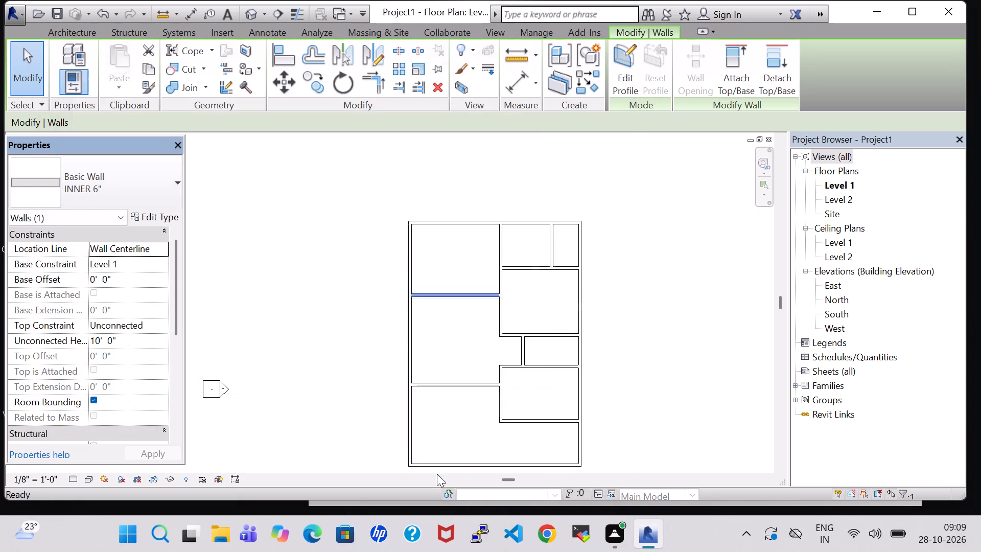
left_click(670, 332)
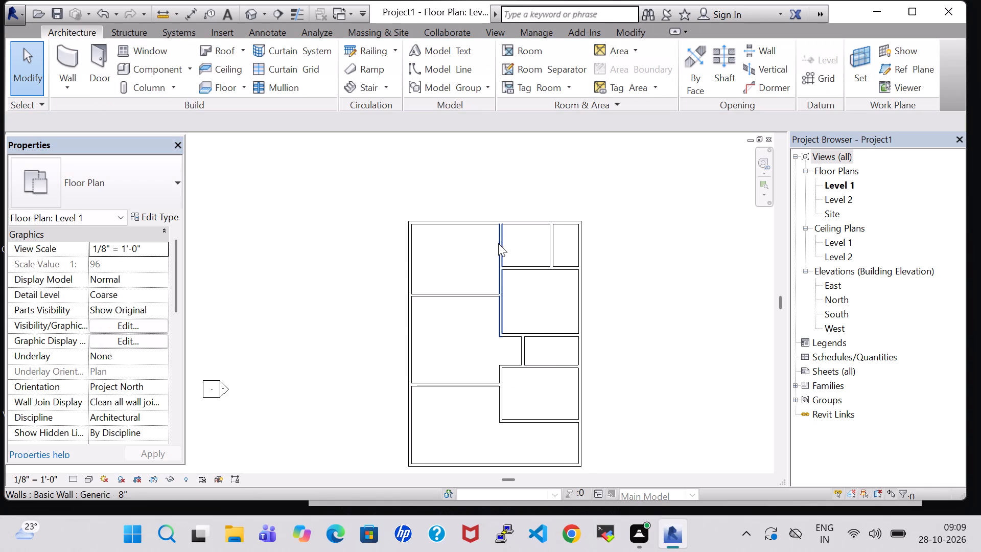
Change the central vertical wall beside the upper-left room to the INNER 6" type.
left_click(498, 243)
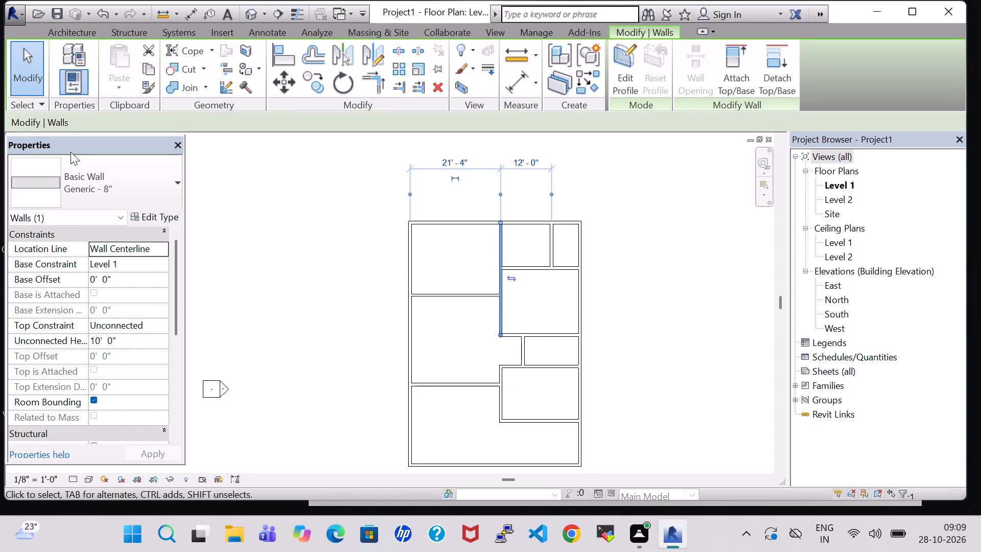
left_click(99, 172)
left_click(97, 540)
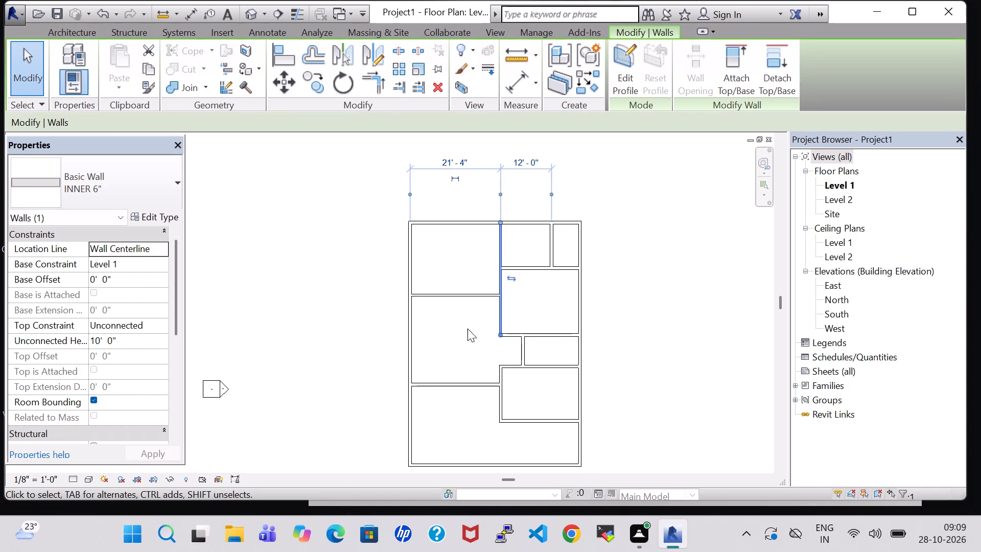
Change the horizontal wall below the two small upper-right rooms and the vertical wall between them to INNER 6".
left_click(533, 272)
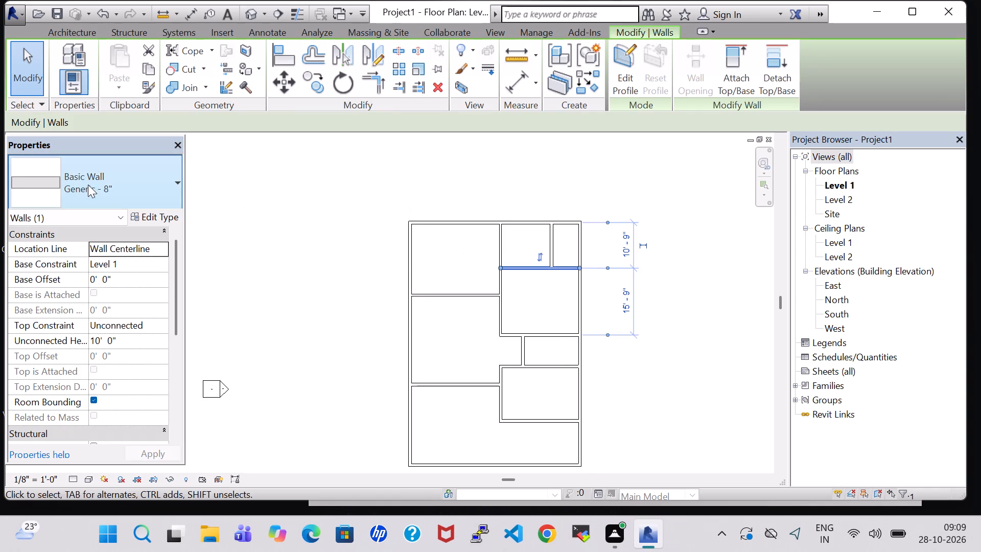
left_click(88, 185)
left_click(98, 542)
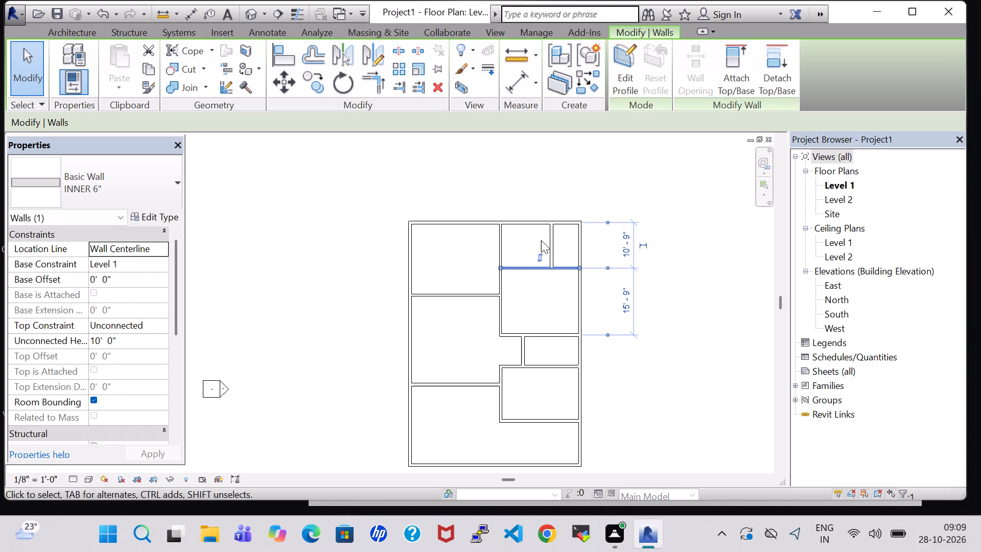
left_click(552, 242)
left_click(114, 192)
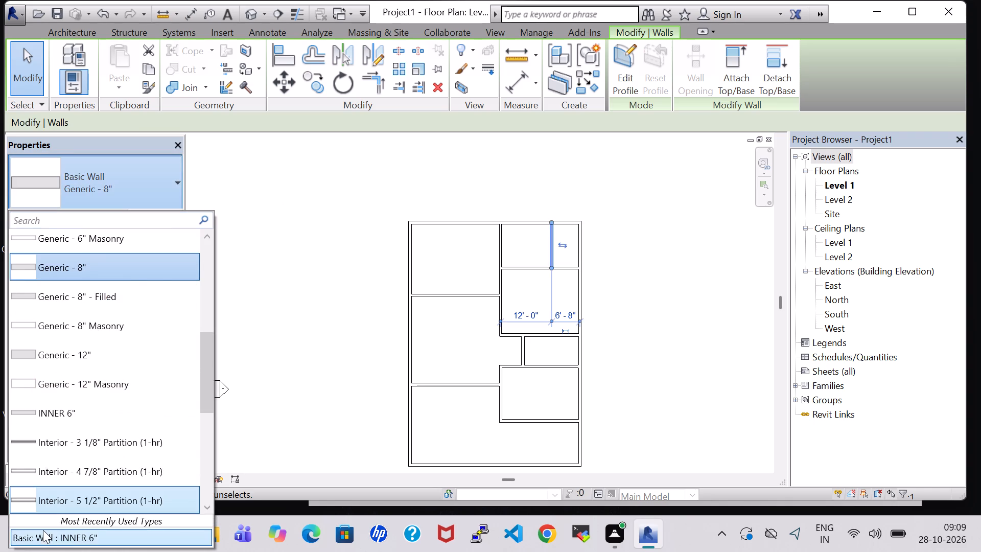
left_click(43, 531)
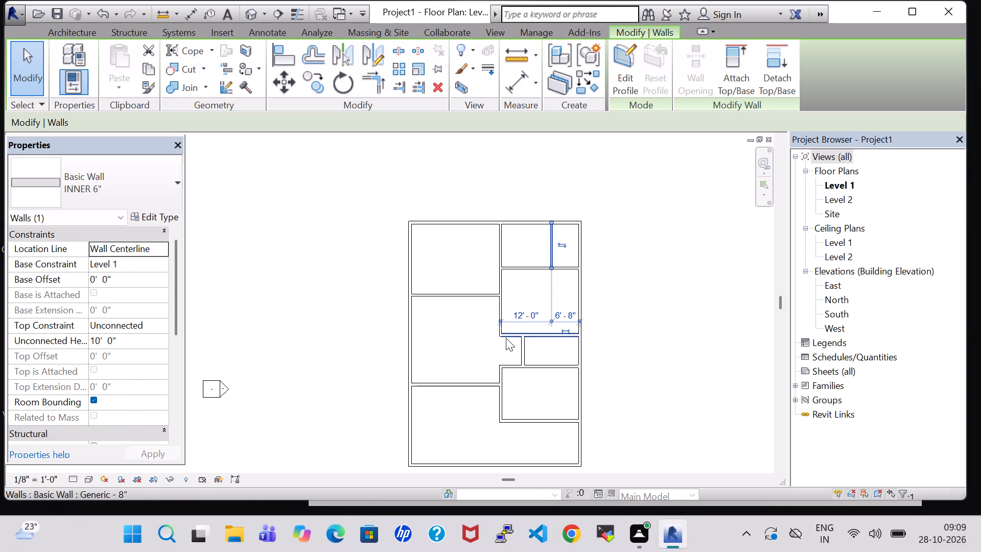
Change the bottom wall of the large right-hand room, below the two small upper rooms, to INNER 6".
left_click(506, 338)
left_click(127, 194)
left_click(31, 551)
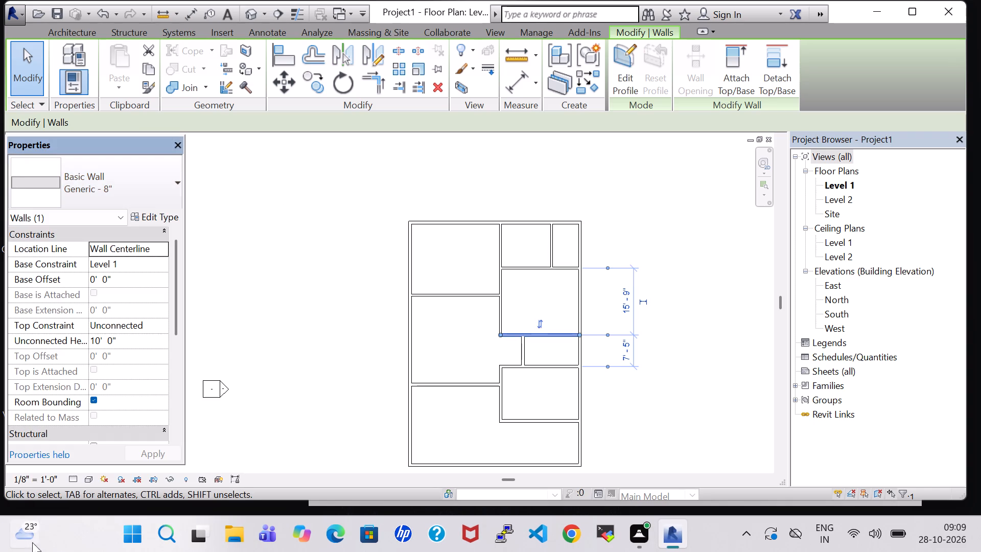
left_click(130, 164)
left_click(92, 540)
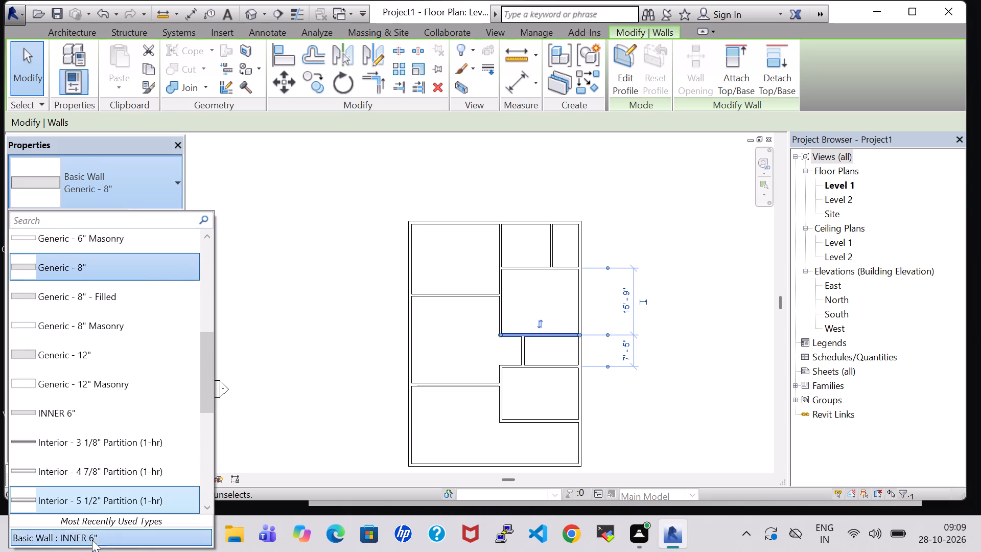
left_click(464, 323)
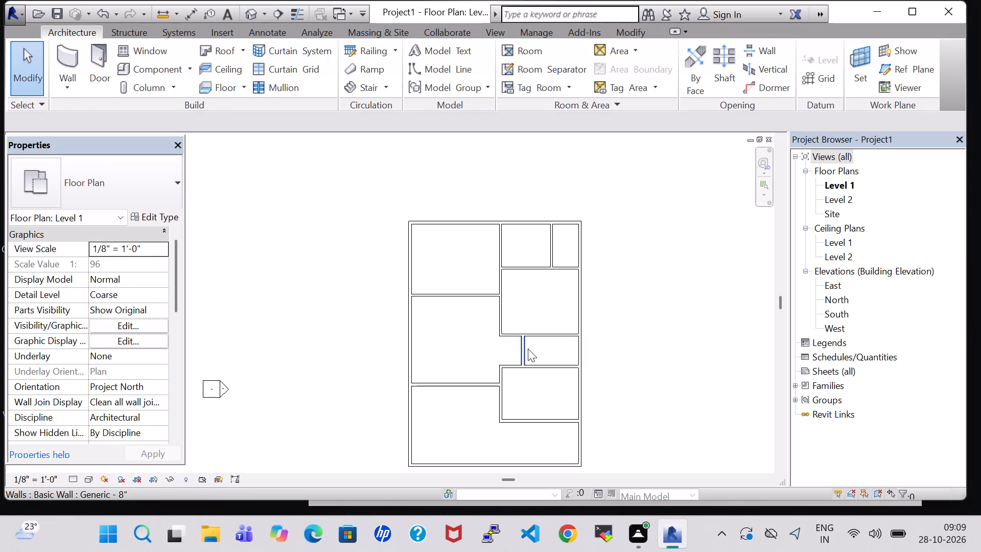
Change the short vertical wall of the small middle-right room and the lower-right room's top wall to INNER 6".
left_click(528, 349)
left_click(88, 185)
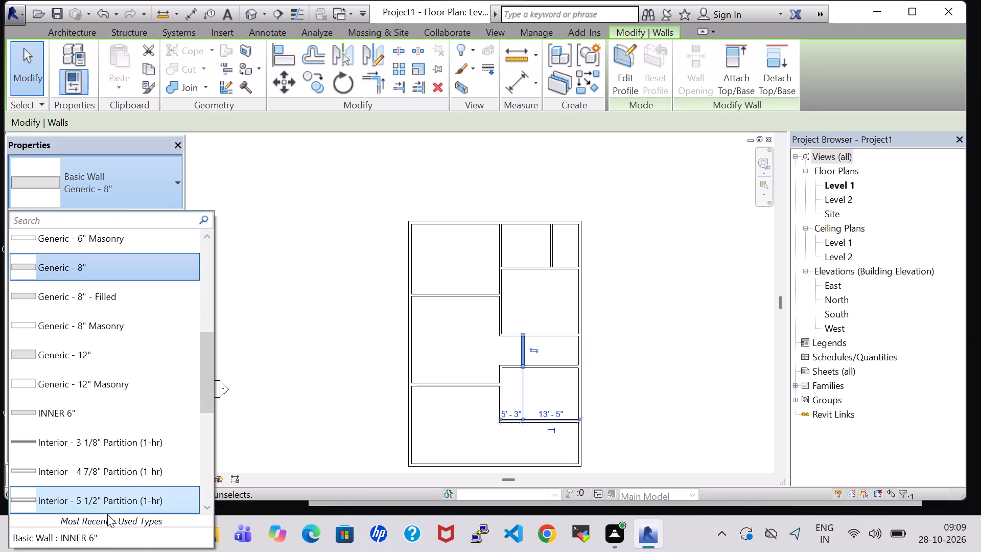
left_click(100, 543)
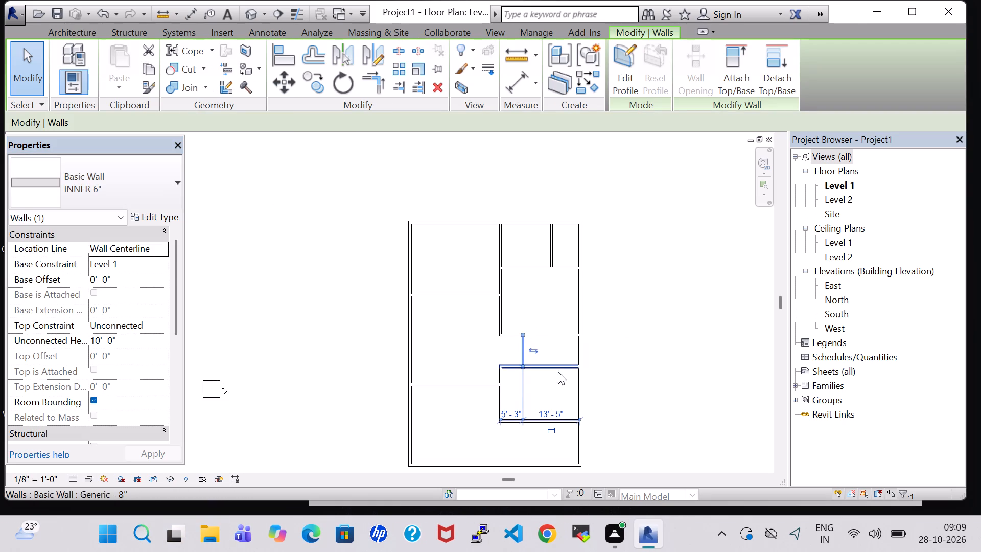
left_click(558, 372)
left_click(116, 179)
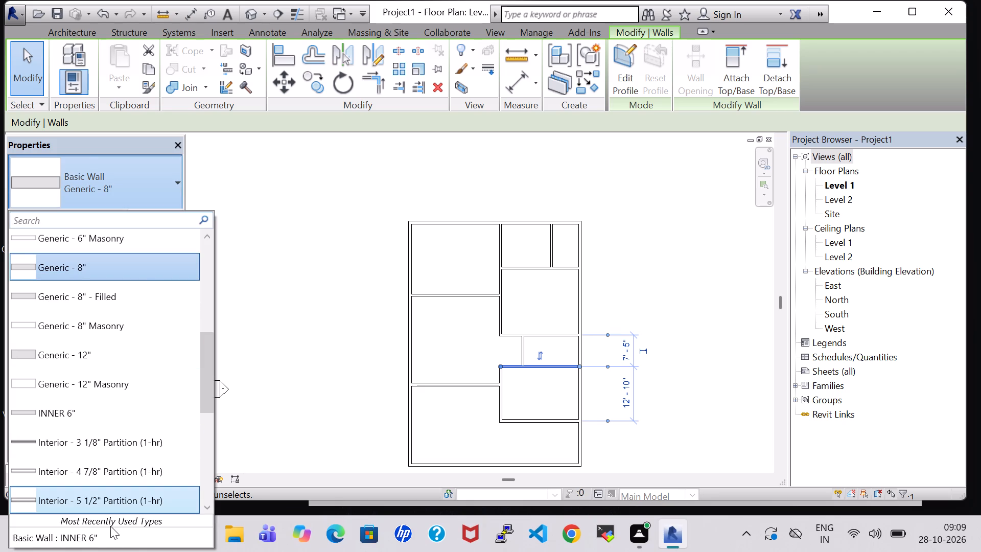
left_click(110, 530)
Change the lower-left room's top wall and the lower-right room's left and bottom walls to INNER 6".
left_click(459, 383)
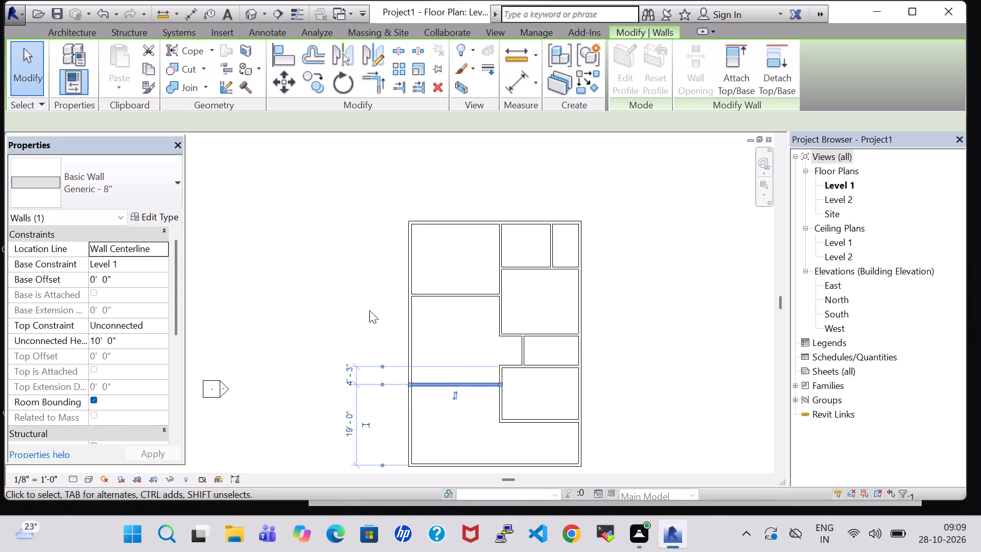
left_click(123, 187)
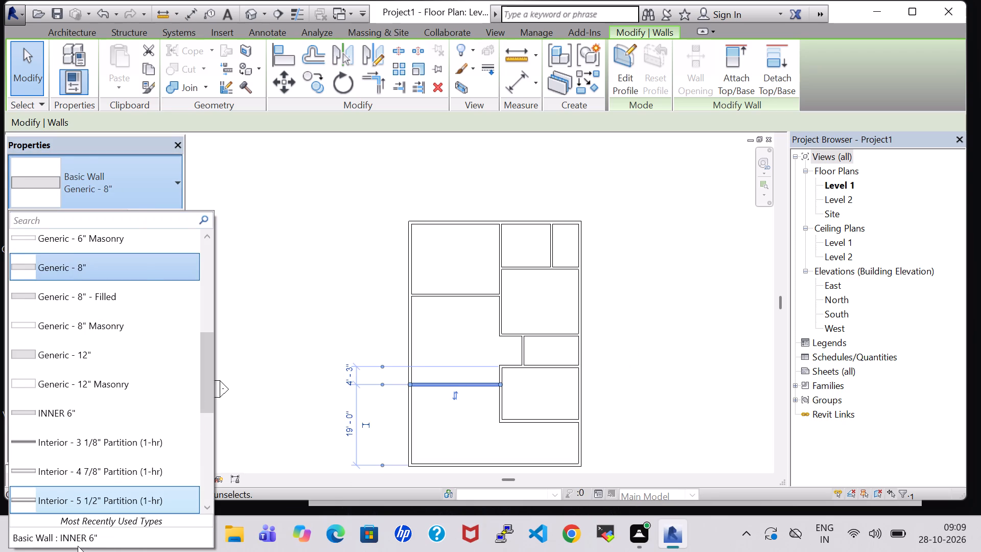
left_click(78, 546)
left_click(499, 405)
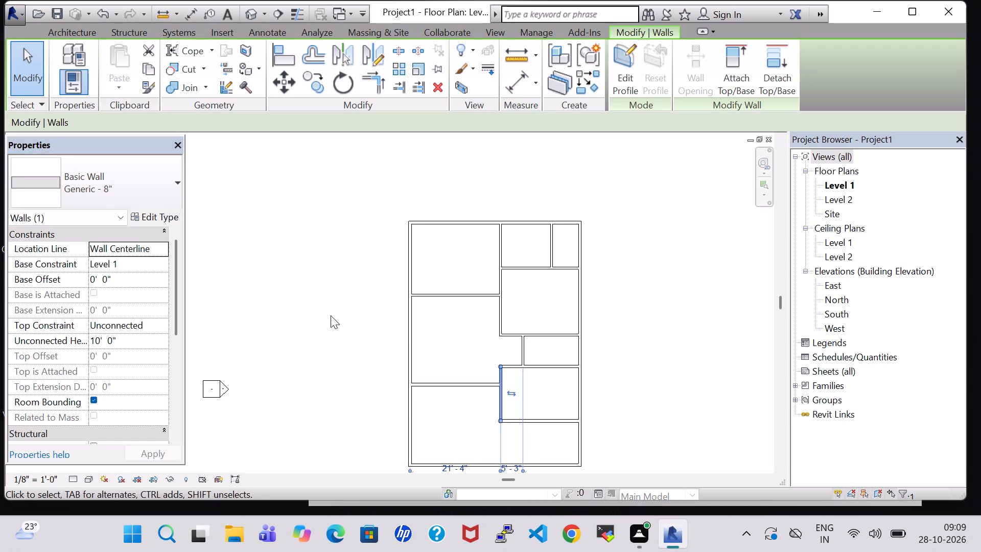
left_click(119, 192)
left_click(59, 549)
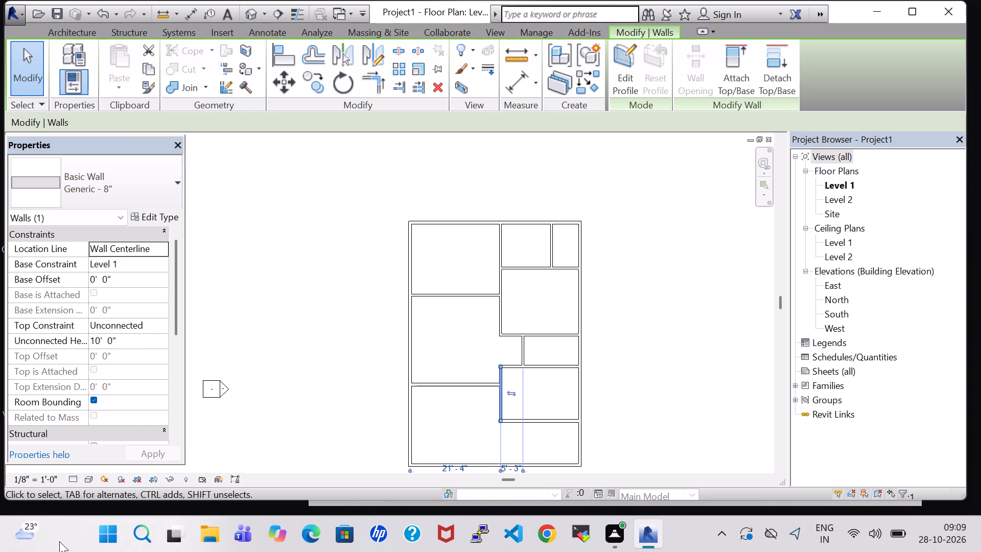
left_click(158, 173)
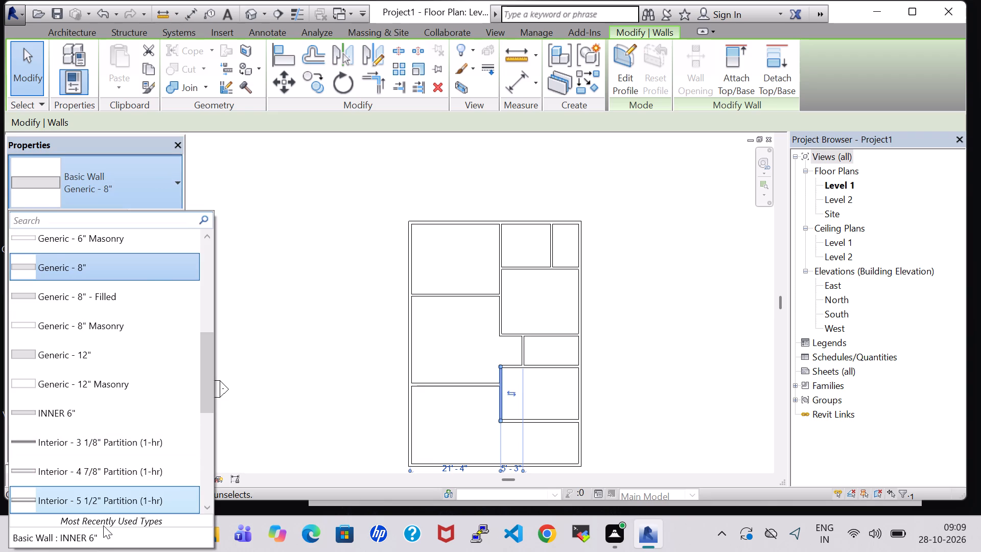
left_click(105, 533)
left_click(540, 418)
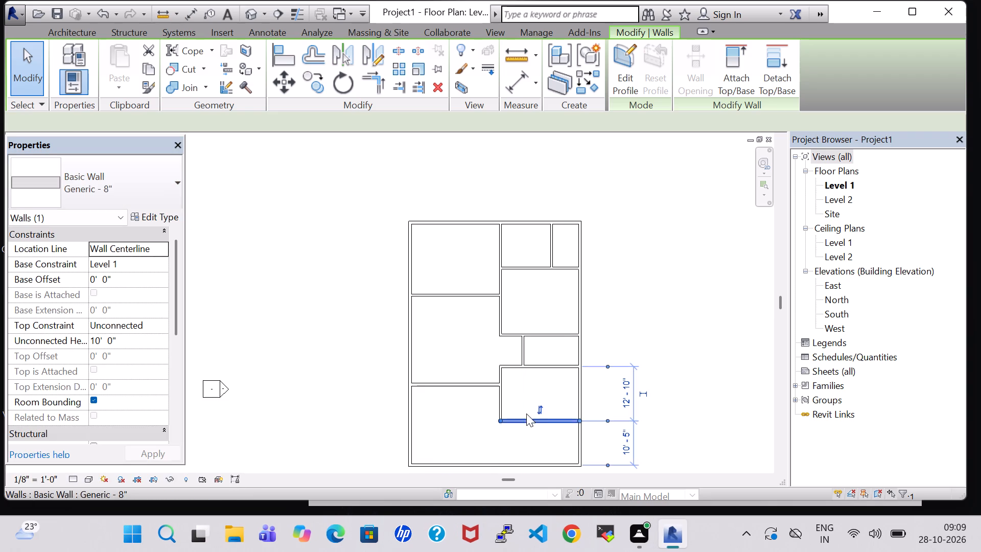
left_click(124, 157)
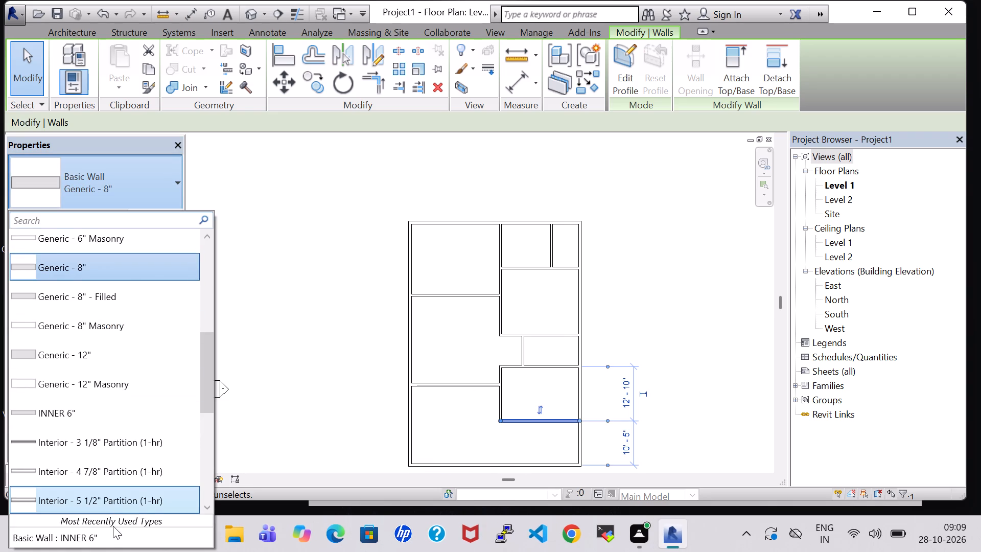
left_click(113, 533)
left_click(650, 243)
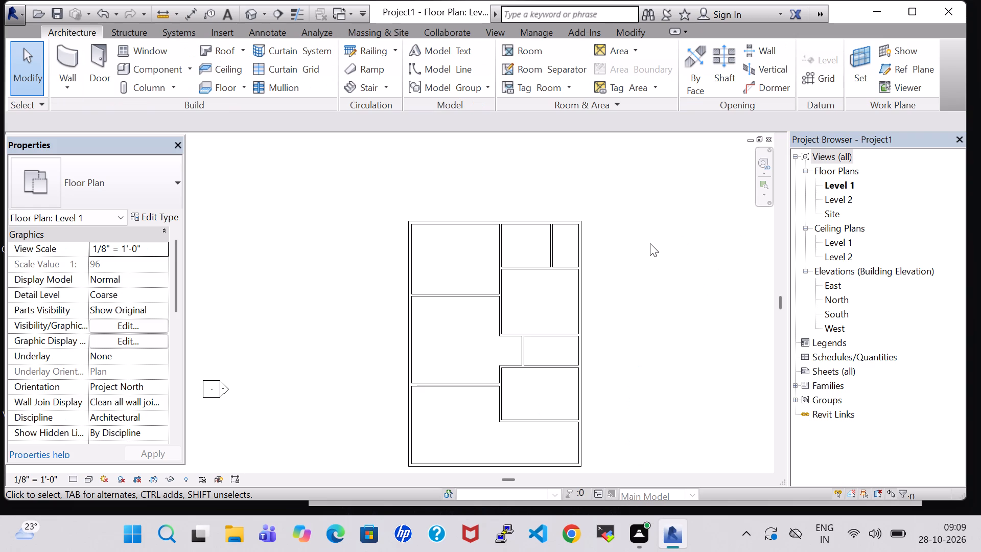
Load the Casement 3x3 with Trim window family from the US Imperial library's Windows folder.
scroll(650, 243, "up", 1)
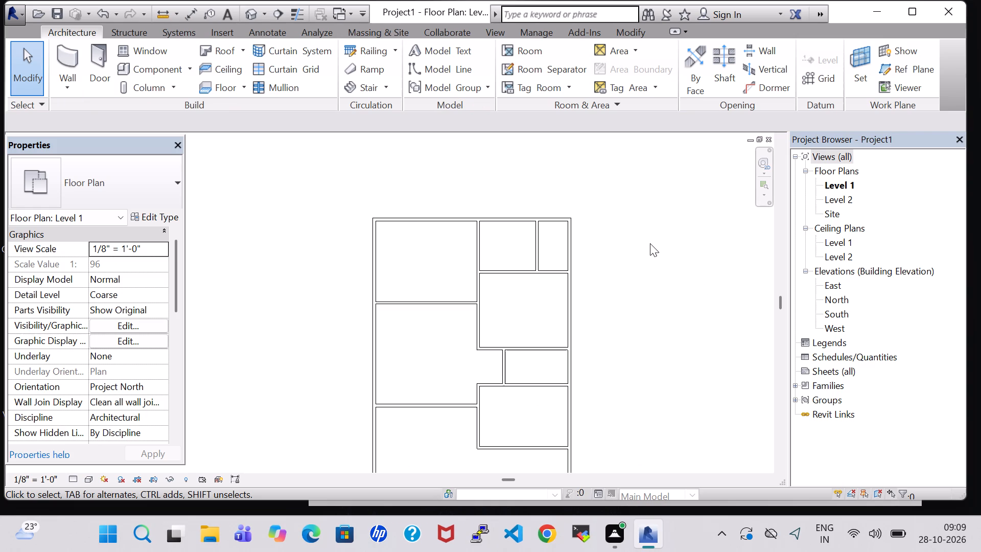
scroll(650, 243, "down", 1)
left_click(134, 52)
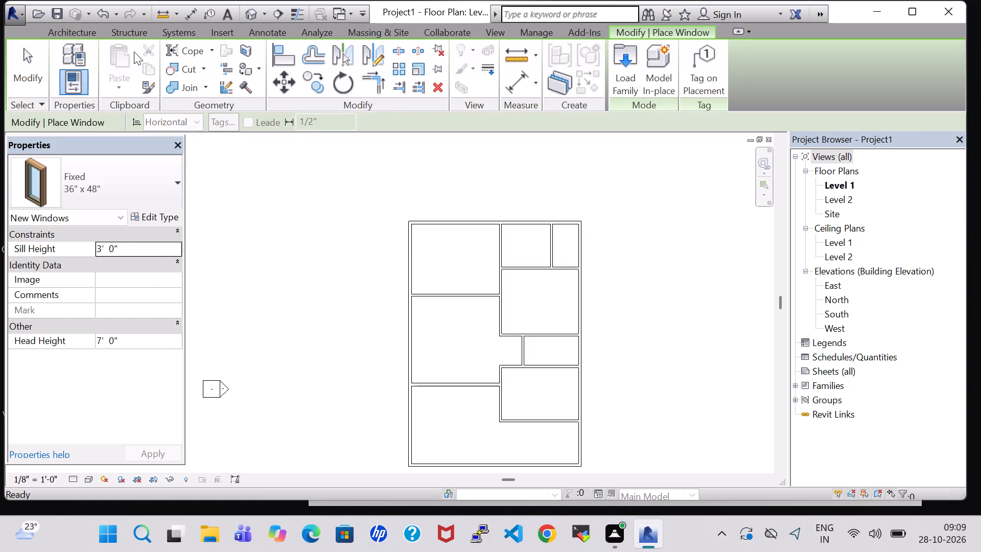
left_click(622, 73)
left_click(575, 340)
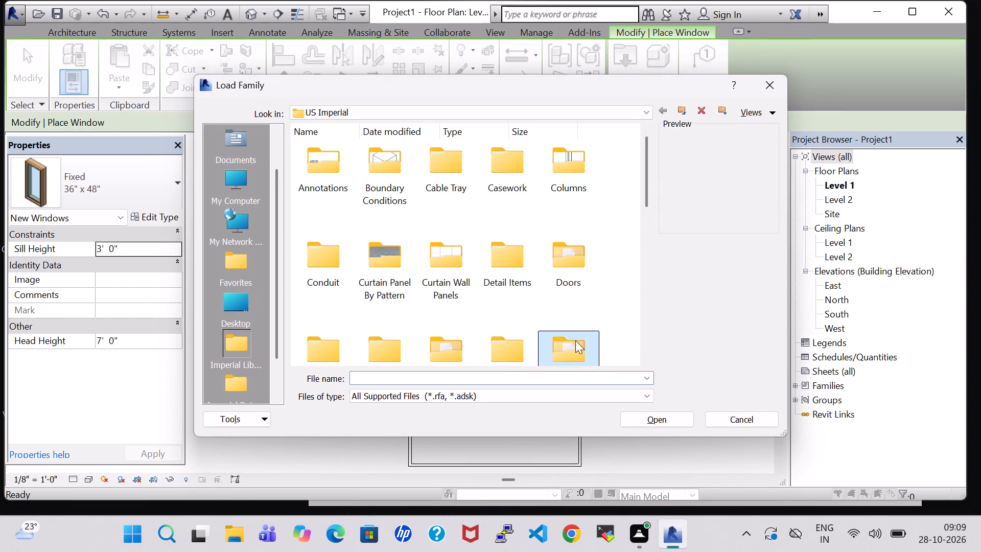
key("w")
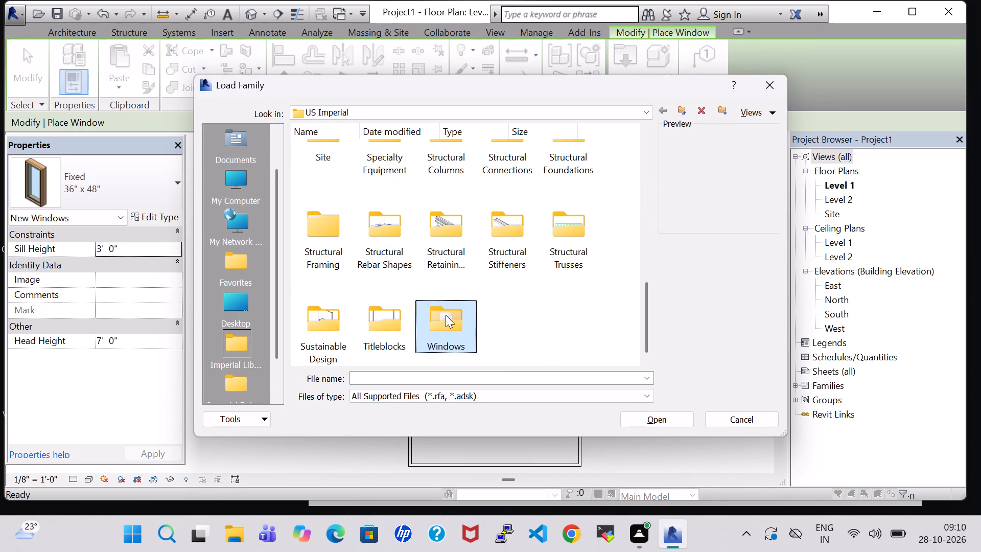
double_click(446, 315)
left_click(457, 162)
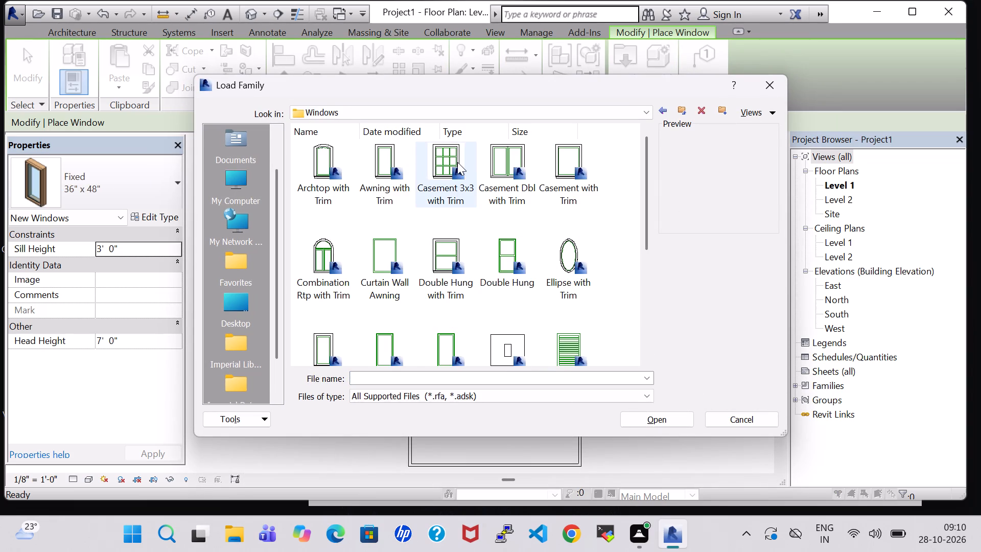
left_click(667, 418)
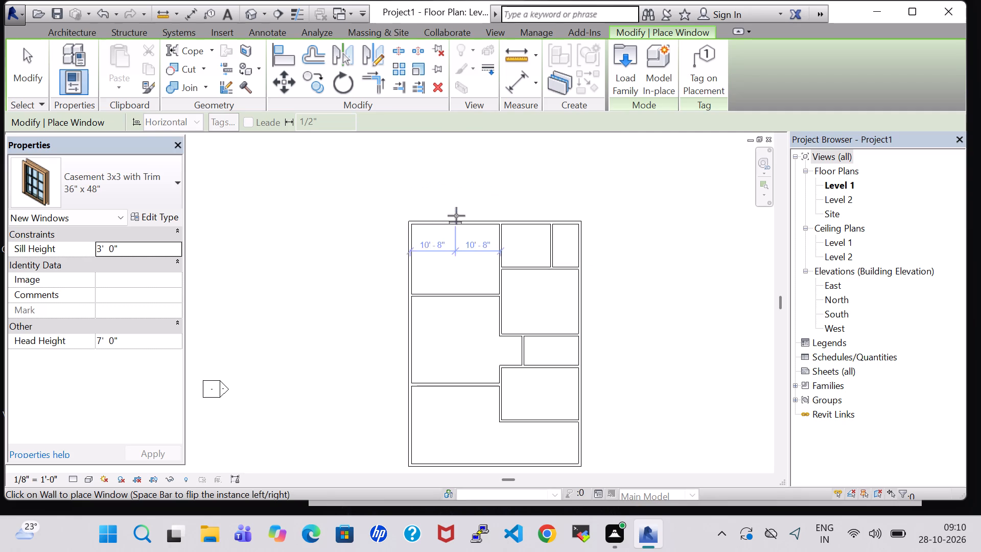
Place 36" x 48" casement windows in the top exterior wall, centred on the upper-left room and the 12'-0" wide room beside it.
scroll(455, 219, "up", 7)
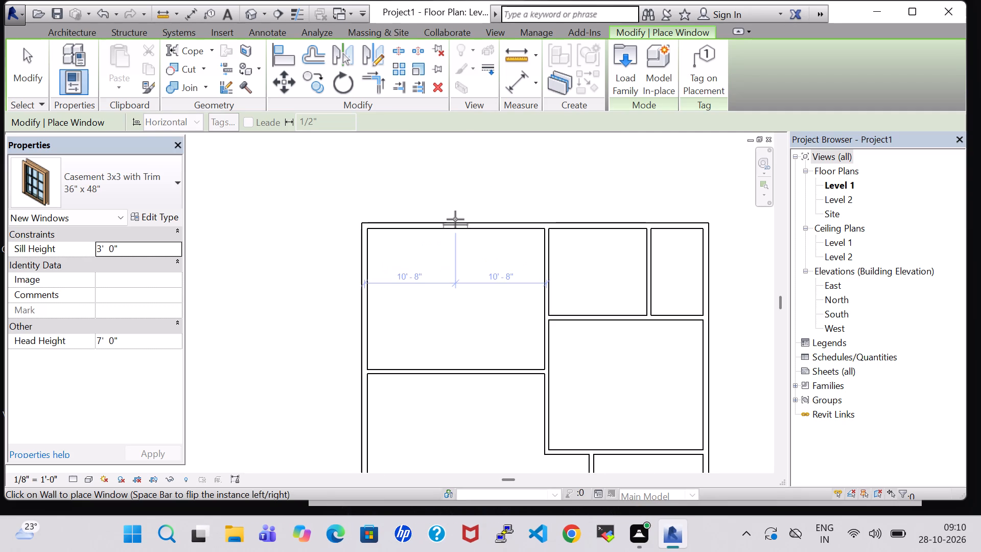
left_click(455, 220)
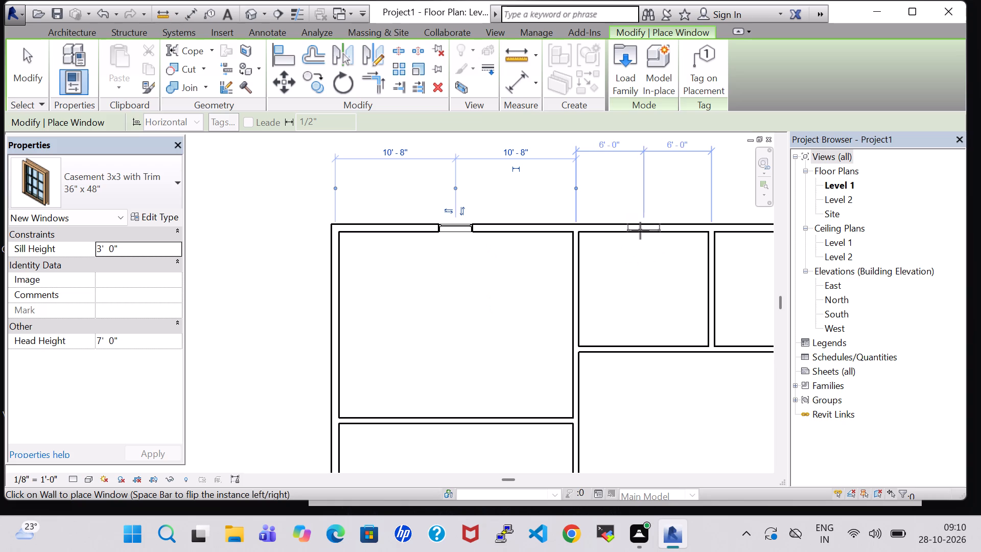
left_click(648, 222)
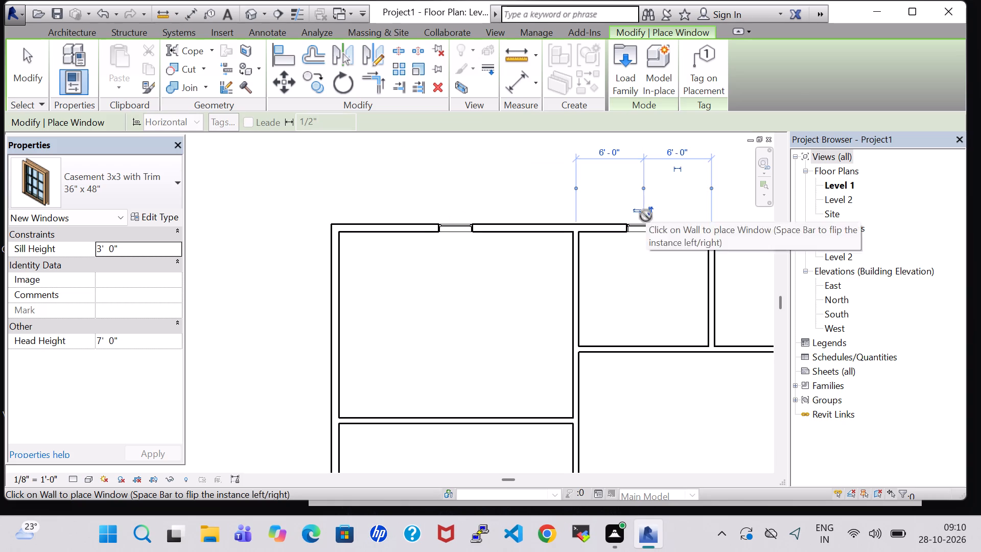
Place a casement window in the left exterior wall, about 9'-6" below the upper-left room's bottom wall.
middle_click_drag(646, 216, 465, 244)
scroll(463, 250, "down", 3)
middle_click_drag(452, 334, 541, 252)
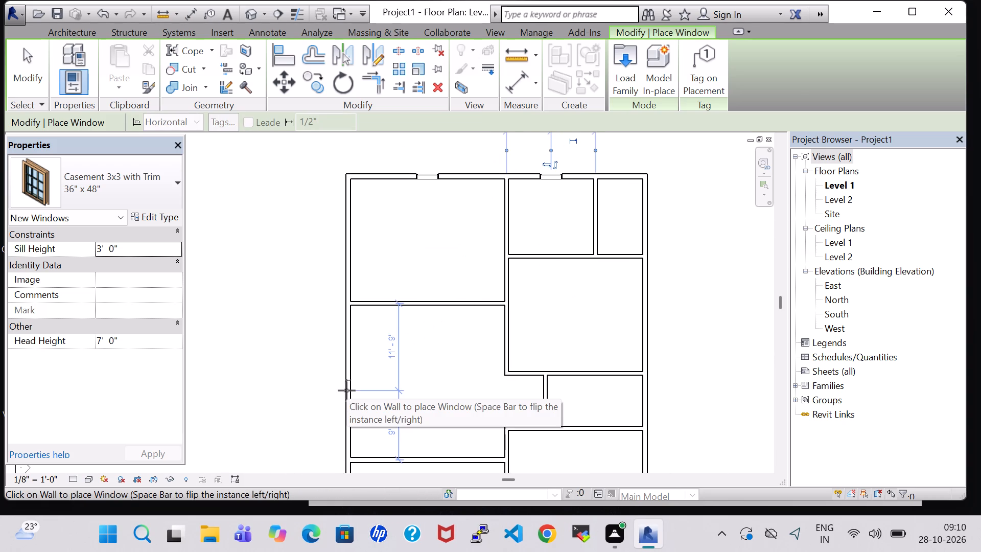
left_click(346, 374)
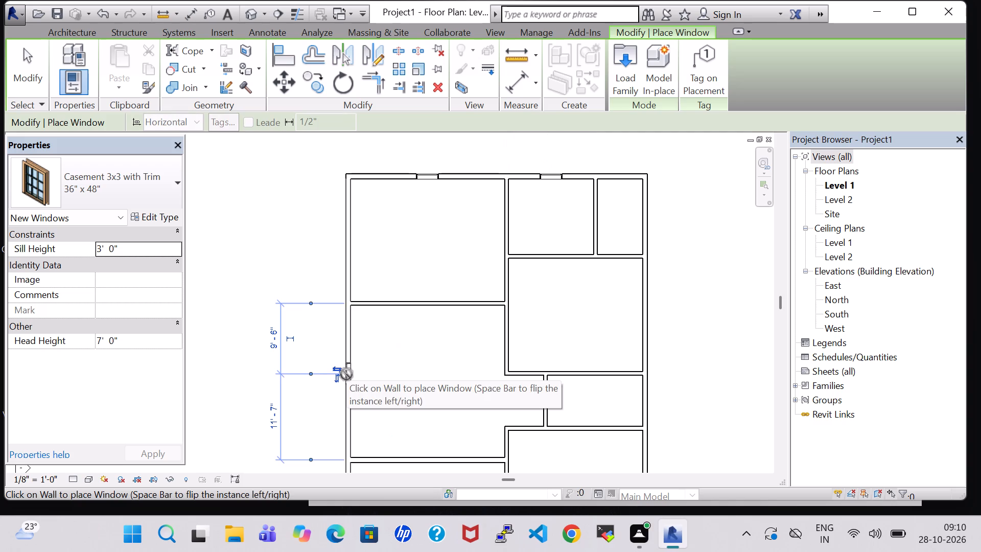
Place casement windows in the right exterior wall, centred on the large right-hand room and on the lower-right room.
left_click(648, 316)
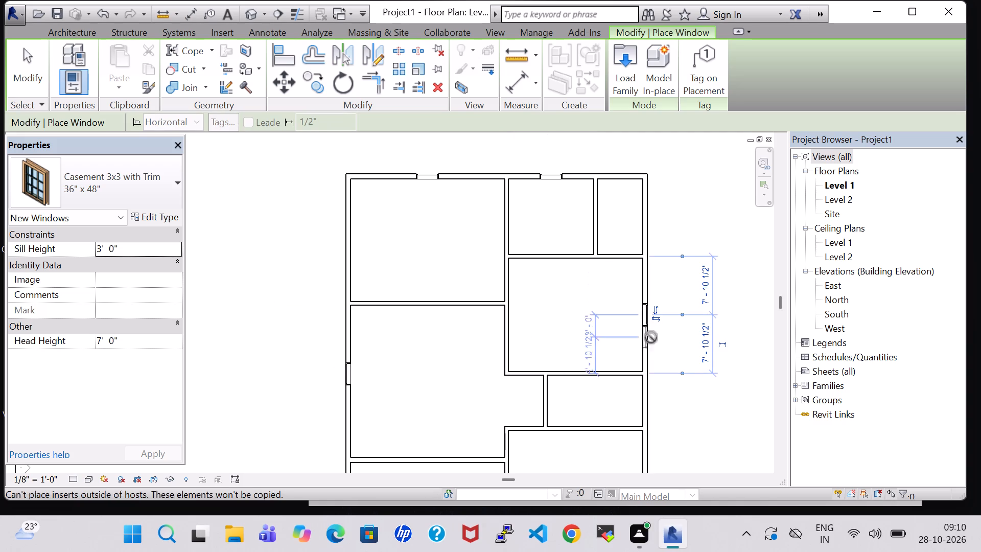
middle_click_drag(651, 339, 601, 187)
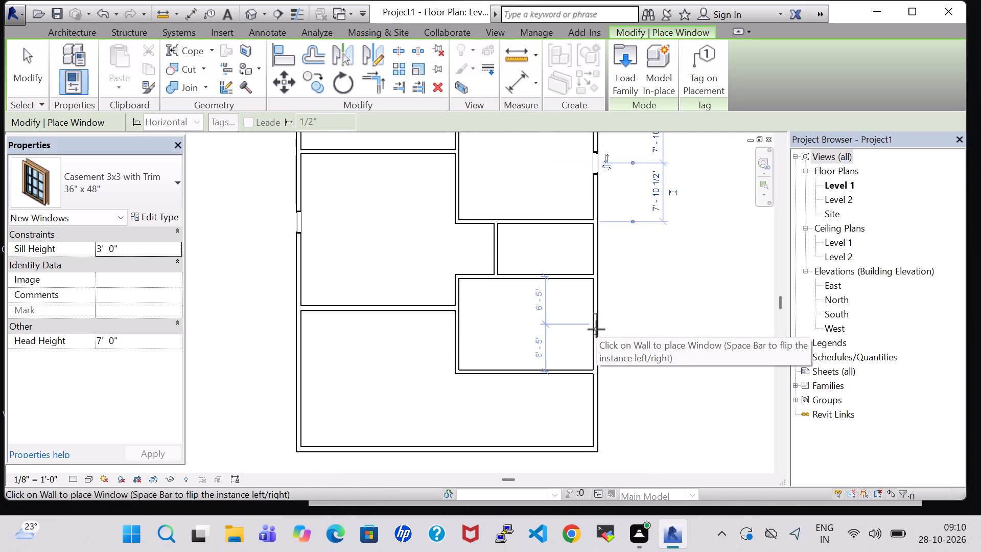
left_click(596, 329)
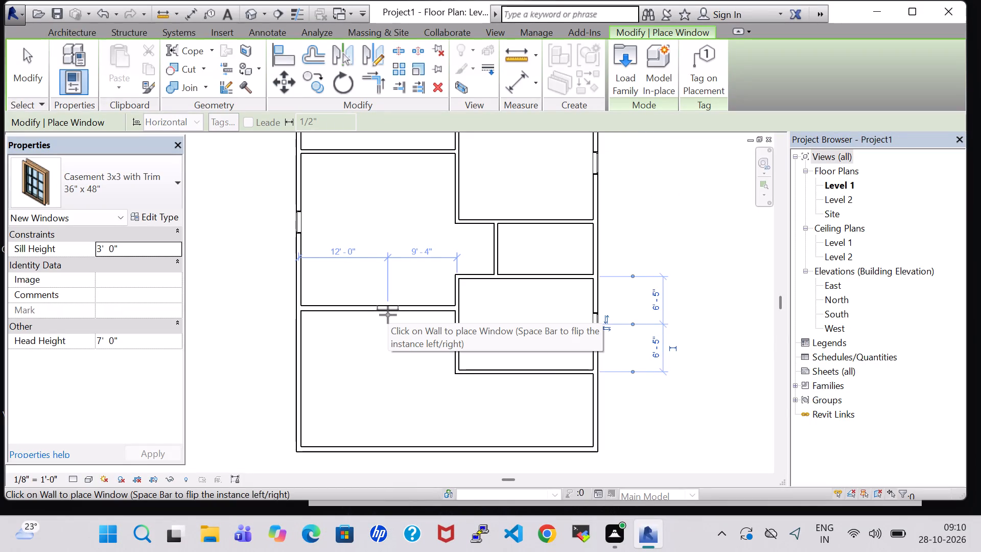
Place a casement window in the lower-left room's top wall, about 13'-6" from the left exterior wall, and finish window placement.
left_click(399, 315)
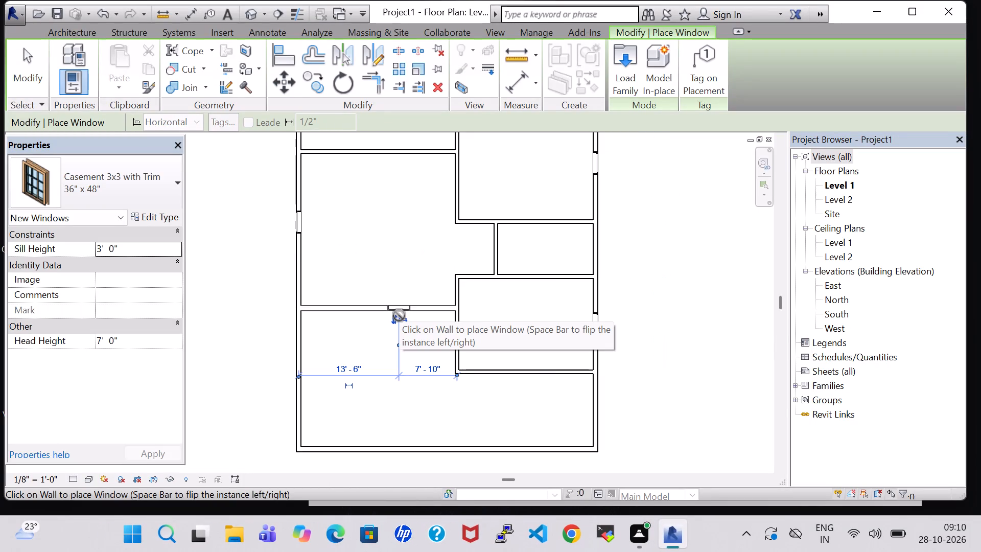
key("Escape")
key("Escape")
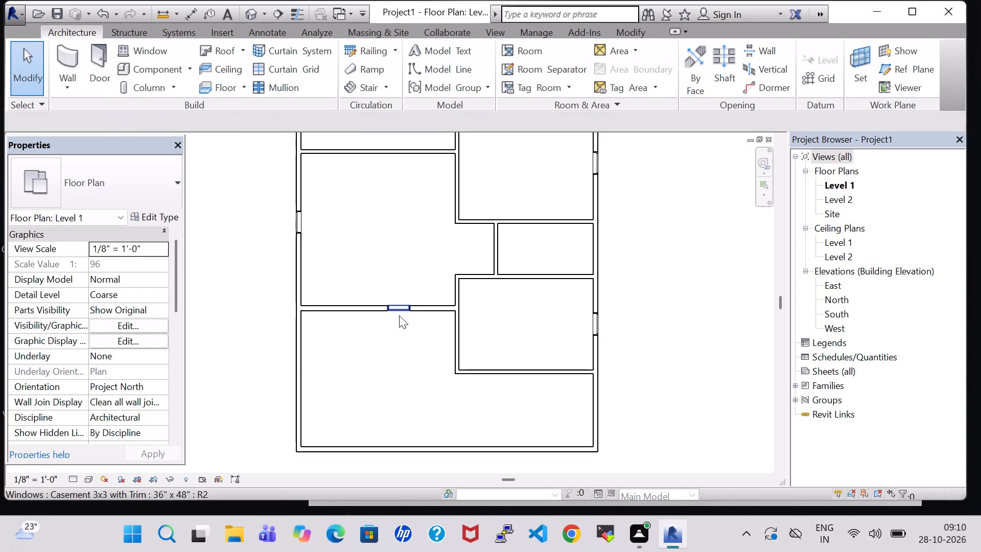
scroll(399, 315, "down", 4)
middle_click_drag(562, 250, 633, 293)
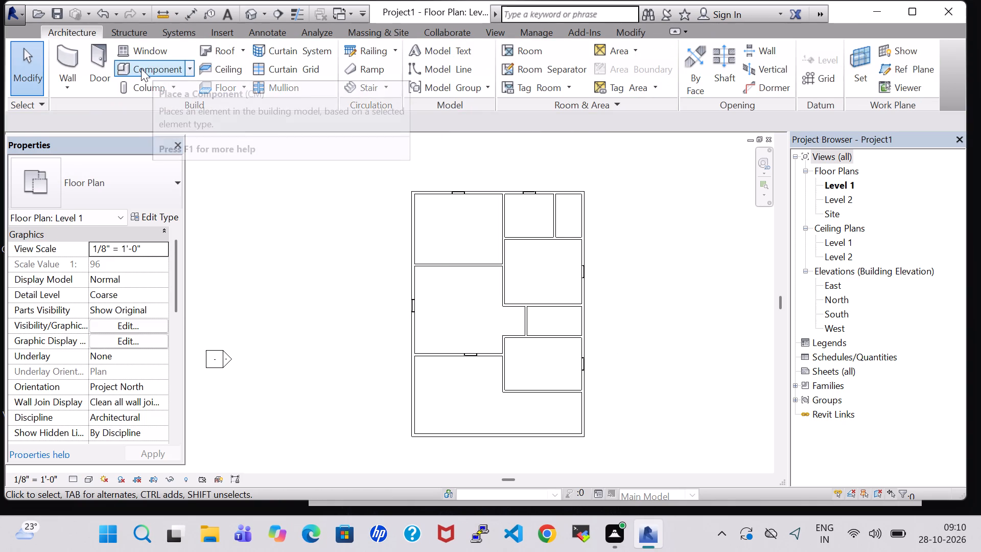
Load the Transom with Trim window family from the Windows folder of the US Imperial library for placement.
left_click(145, 55)
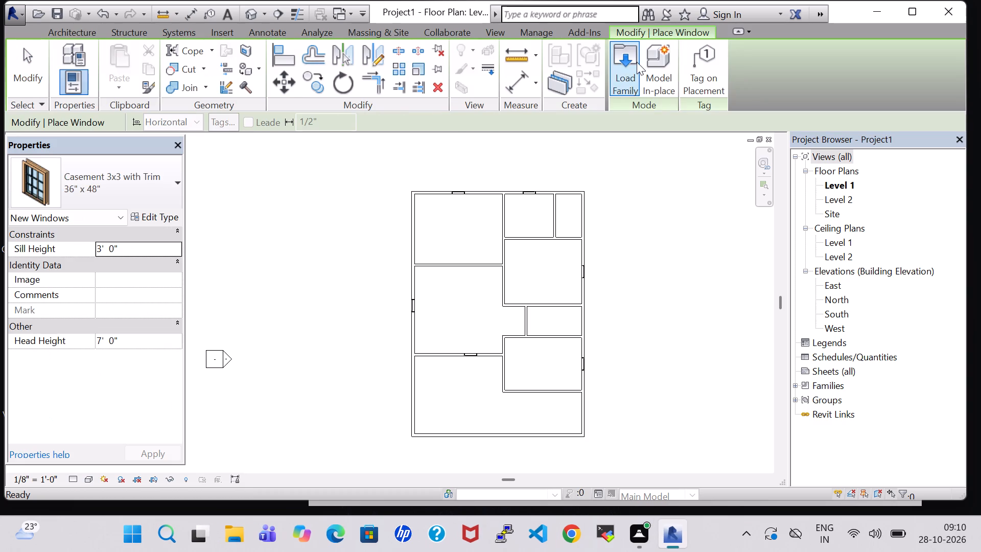
left_click(629, 62)
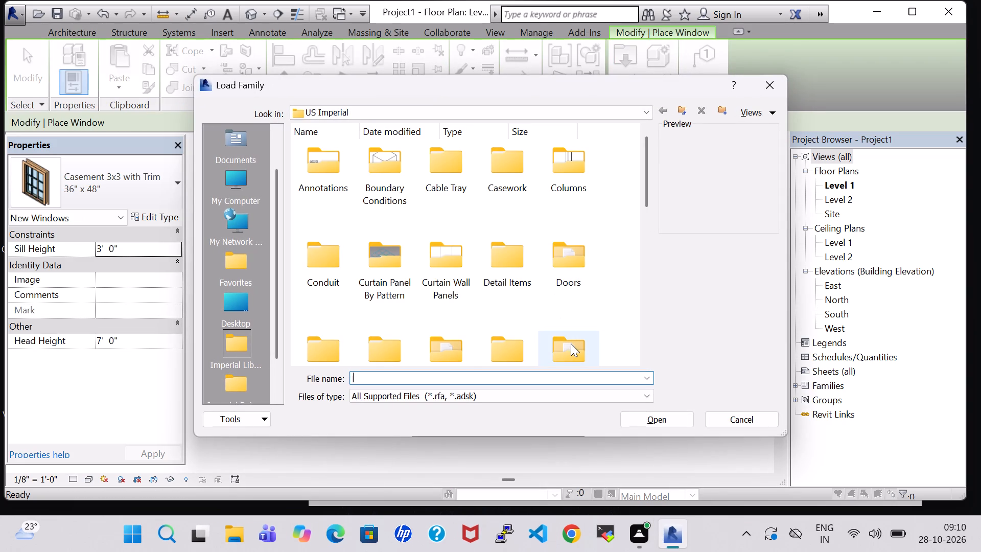
left_click(571, 343)
key("w")
double_click(447, 320)
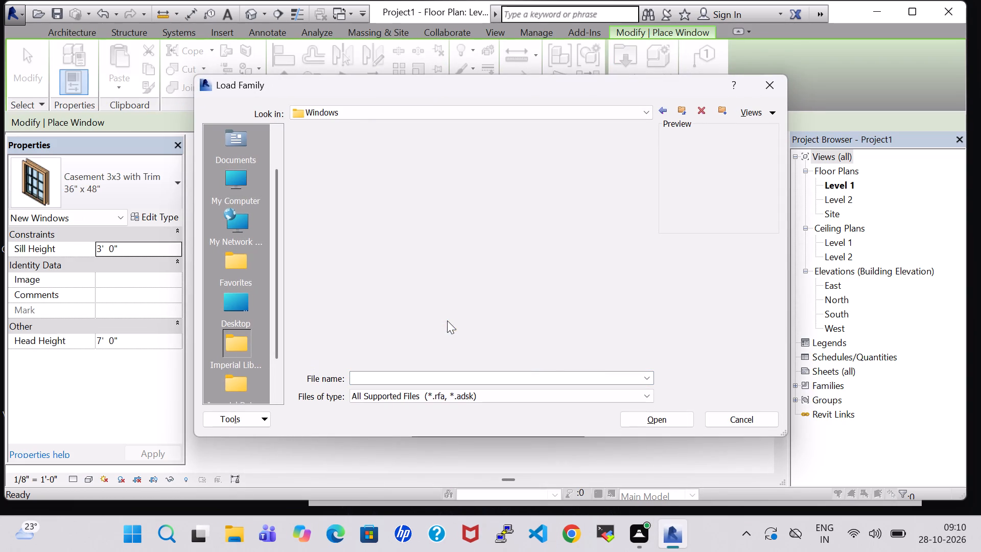
scroll(538, 319, "down", 4)
left_click(516, 227)
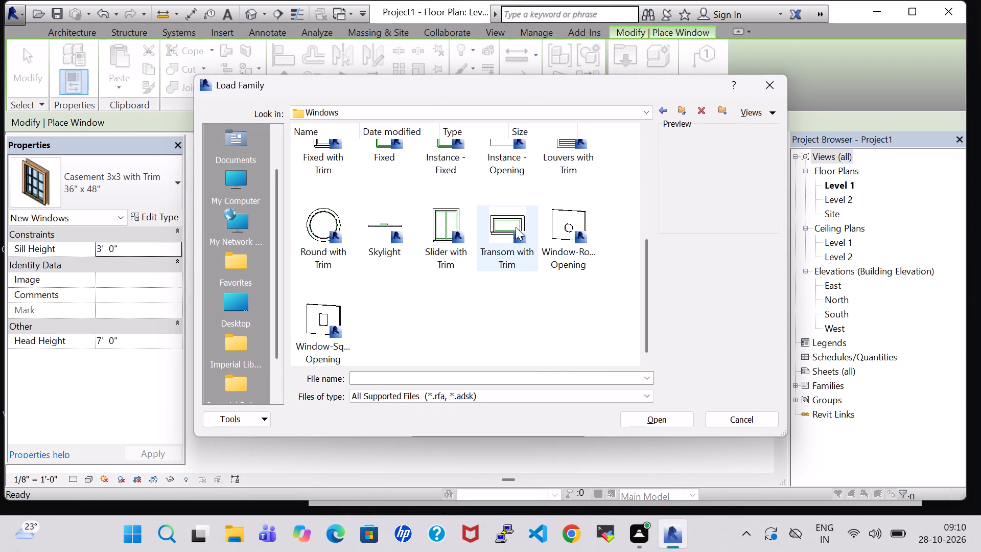
left_click(657, 416)
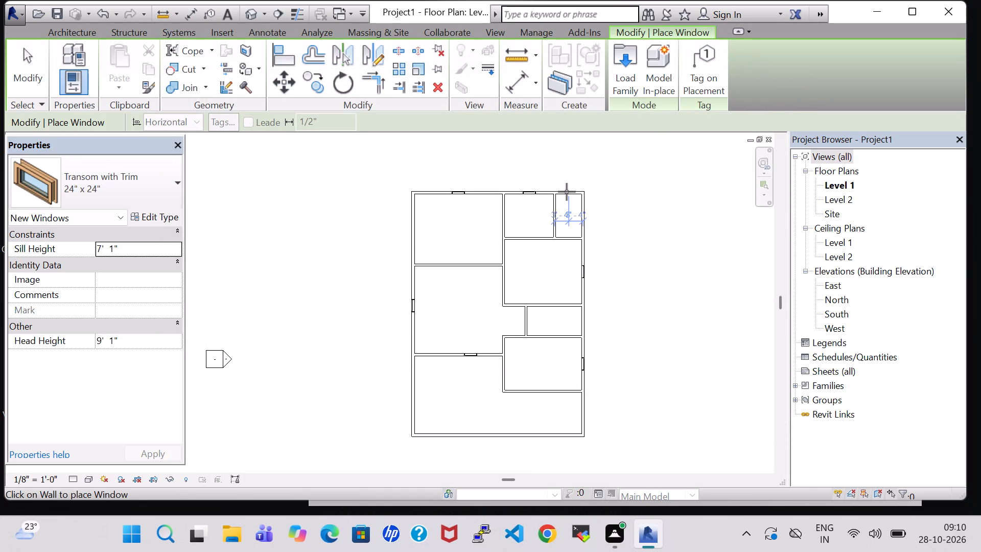
Place 24" x 24" transom windows centred on the narrow upper-right room's top exterior wall and the small middle room's right exterior wall.
scroll(567, 192, "up", 9)
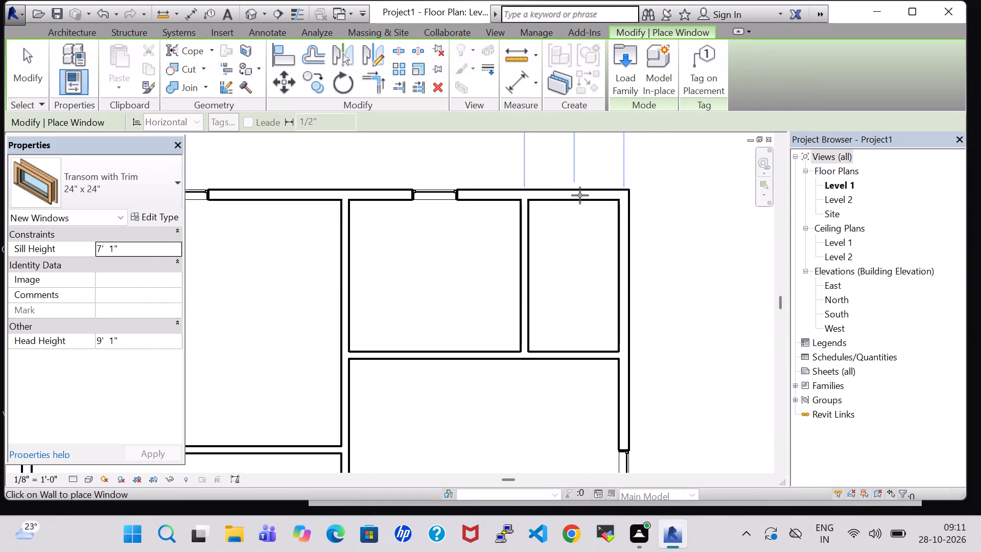
left_click(580, 195)
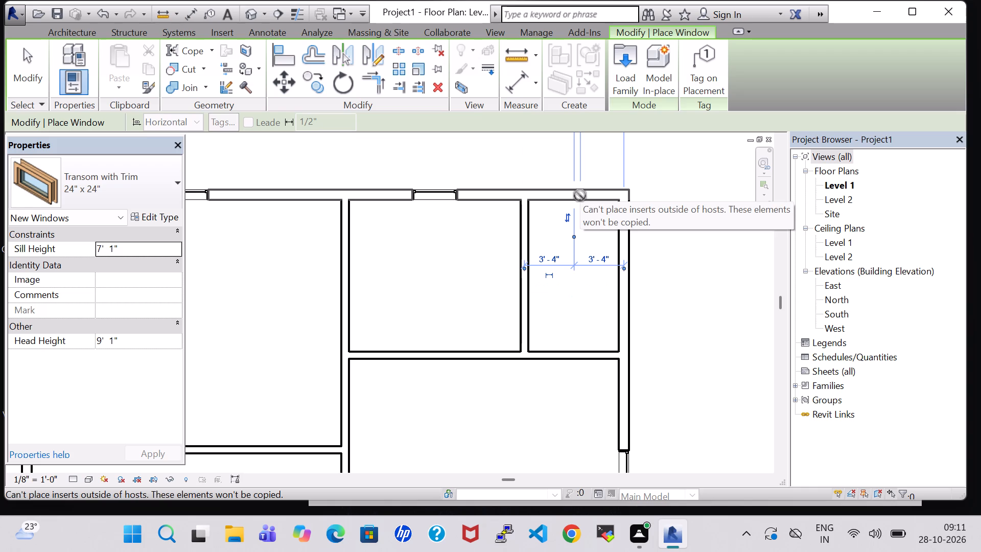
middle_click_drag(594, 280, 544, 165)
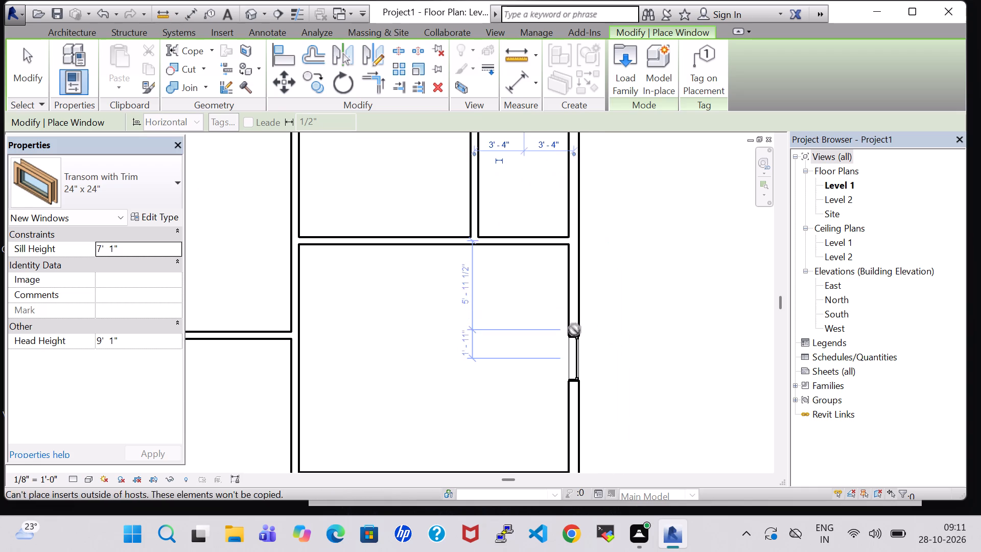
middle_click_drag(574, 330, 593, 157)
scroll(593, 157, "up", 1)
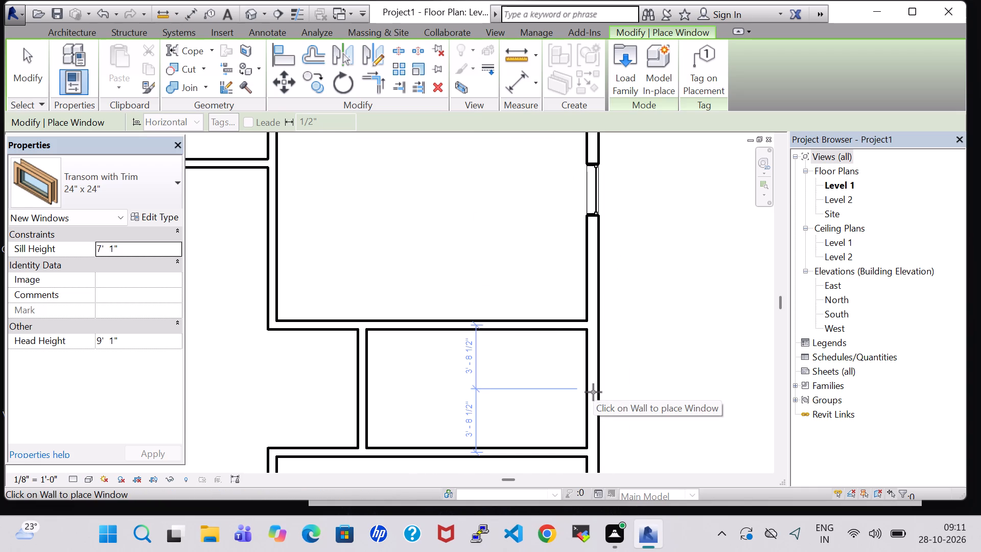
left_click(593, 392)
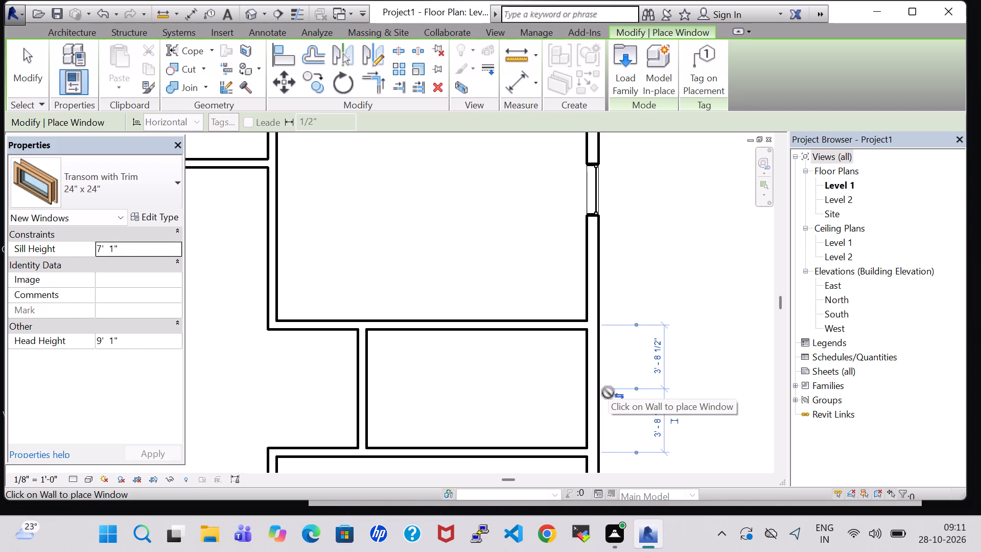
scroll(608, 393, "down", 5)
middle_click_drag(608, 393, 629, 274)
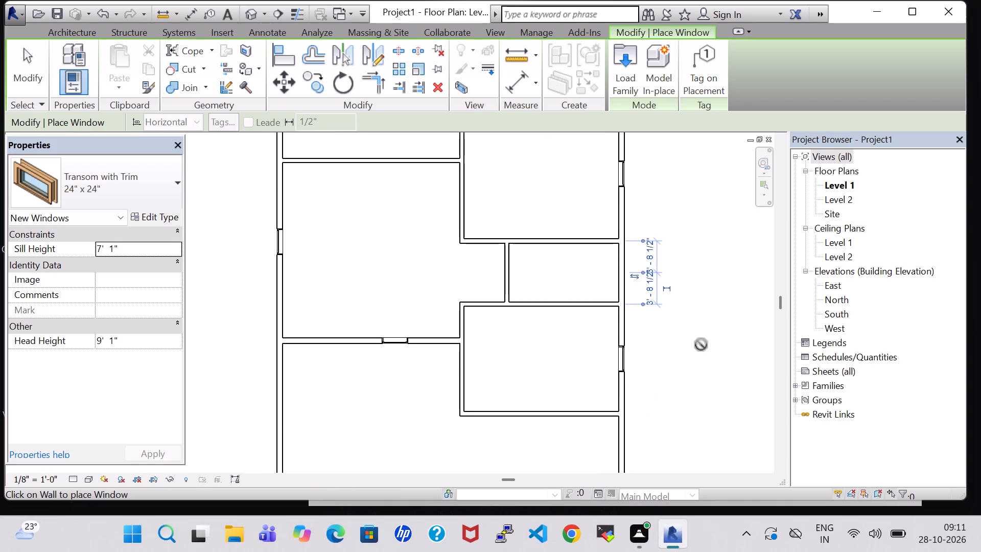
key("Escape")
key("Escape")
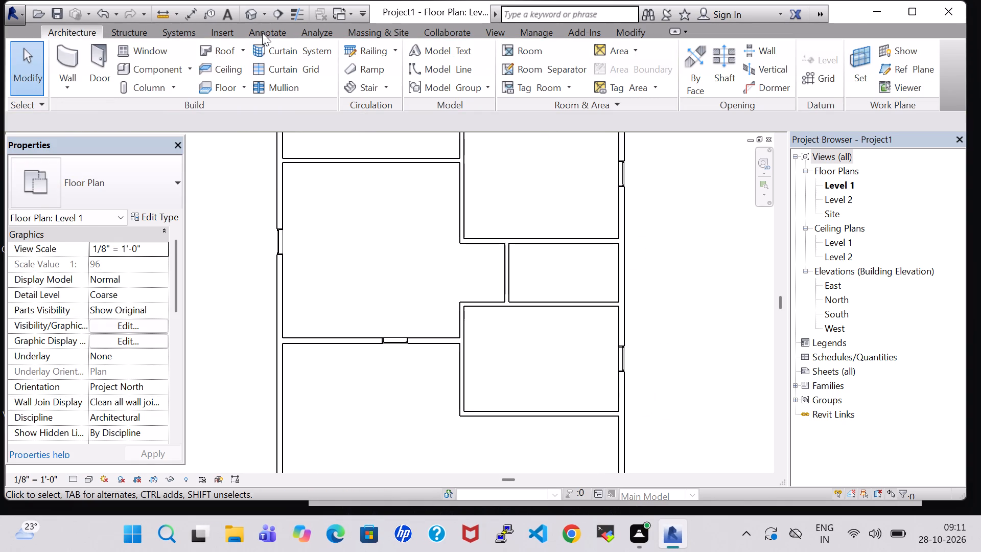
Examine the house's walls and the placed casement and transom windows in the default 3D view from several angles.
left_click(249, 8)
scroll(404, 232, "down", 2)
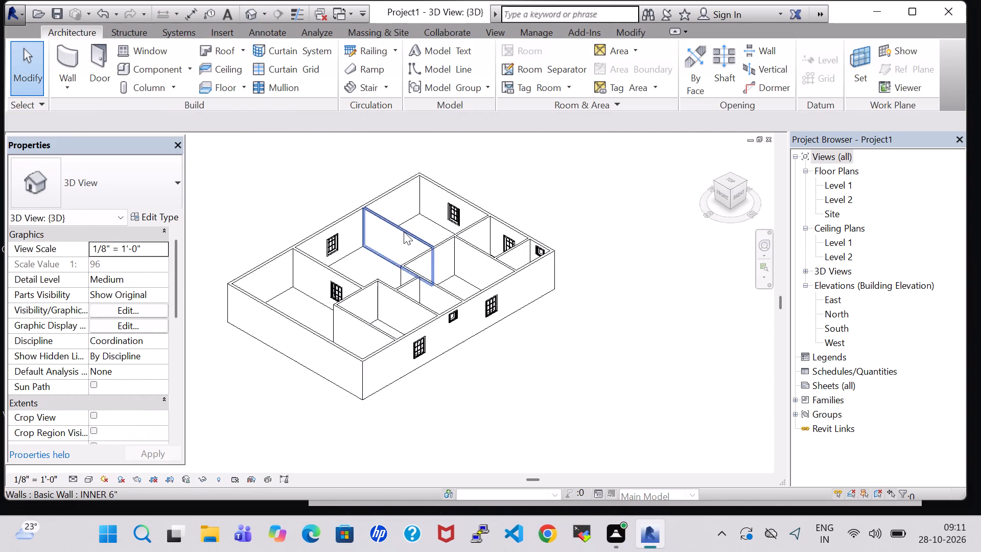
scroll(404, 232, "down", 2)
scroll(404, 237, "up", 6)
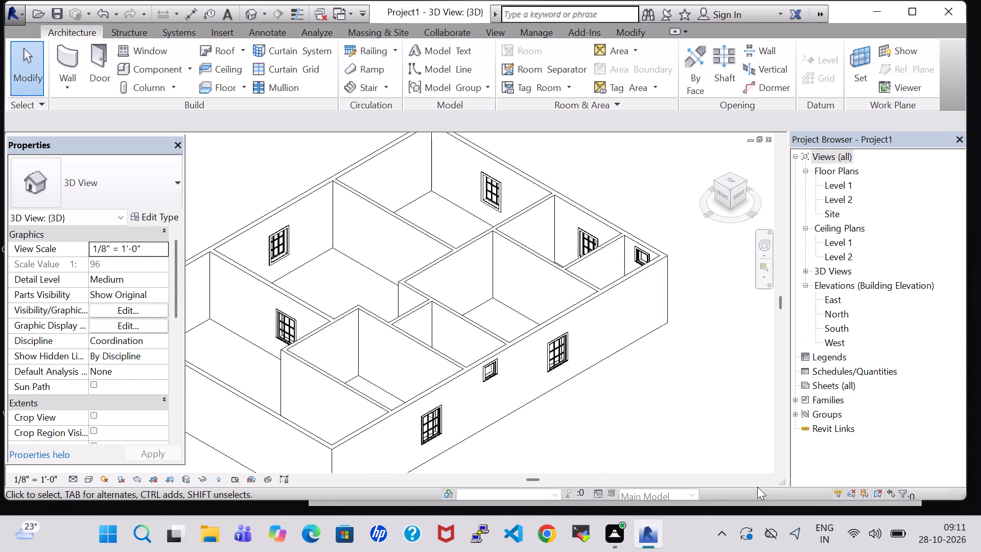
middle_click_drag(667, 430, 704, 307, "shift")
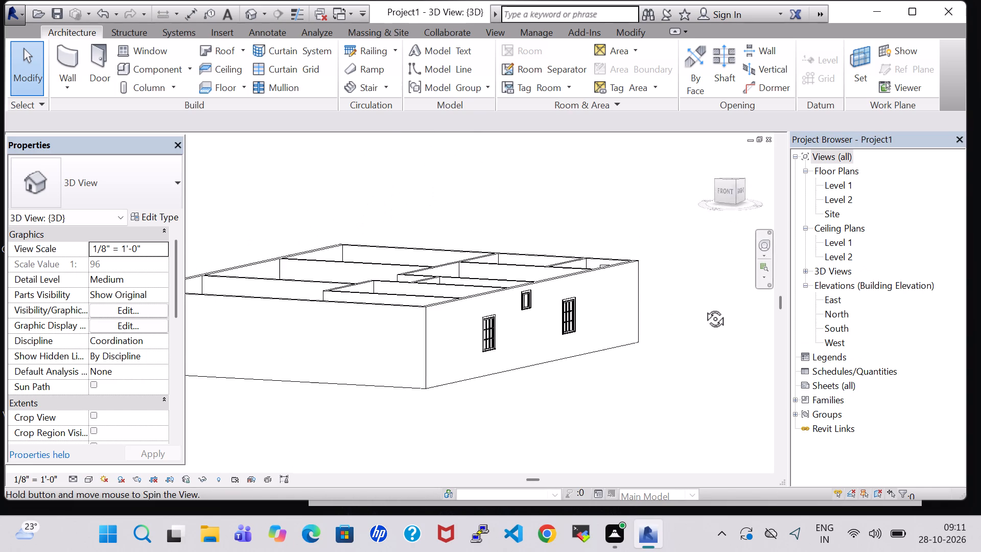
middle_click_drag(704, 307, 738, 375, "shift")
scroll(645, 347, "up", 1)
middle_click_drag(645, 347, 681, 343, "shift")
scroll(618, 330, "down", 1)
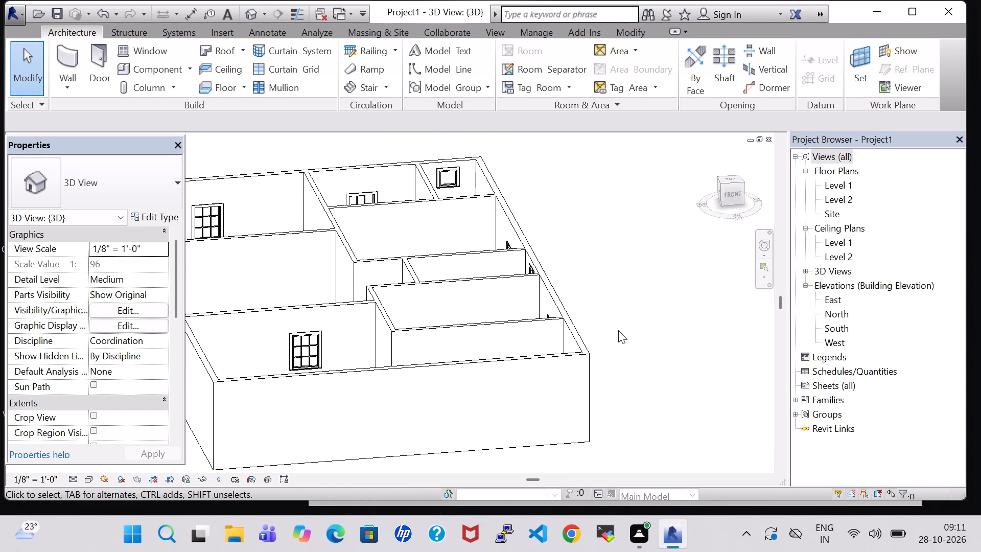
scroll(618, 330, "down", 1)
middle_click_drag(647, 288, 590, 322)
middle_click(590, 322)
middle_click(590, 322)
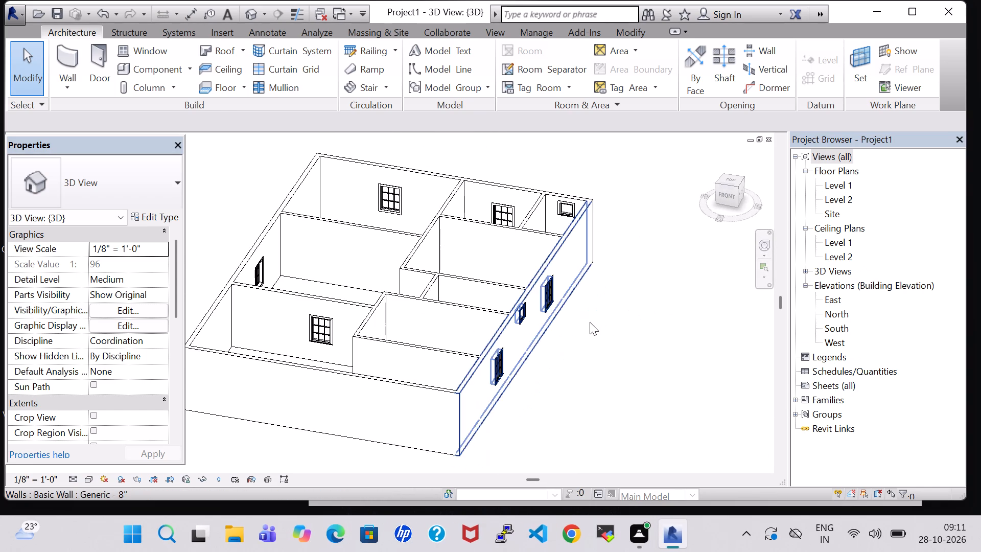
middle_click_drag(590, 322, 615, 297, "shift")
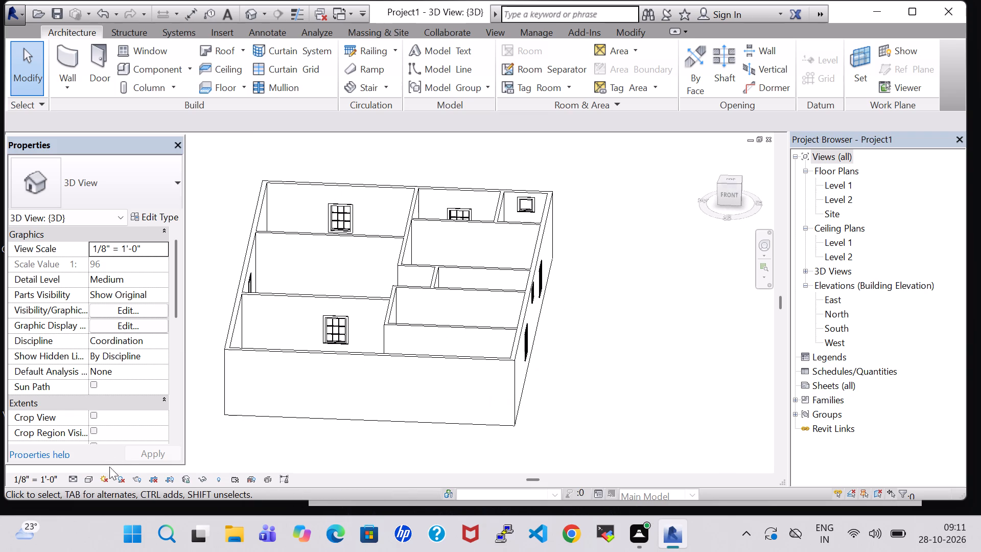
Set the 3D view's visual style to Realistic and look over the shaded model from the front and side.
left_click(84, 480)
left_click(120, 447)
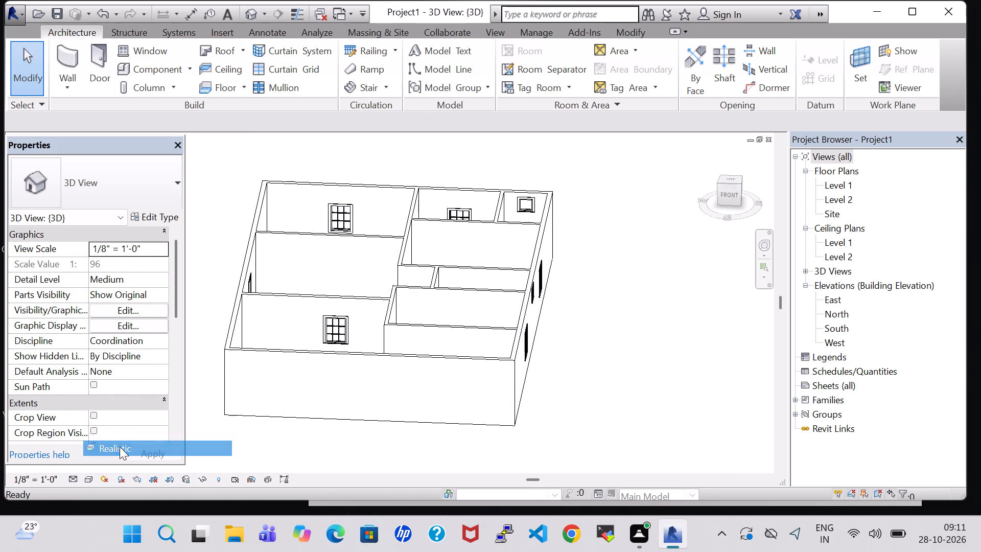
middle_click_drag(615, 306, 609, 306)
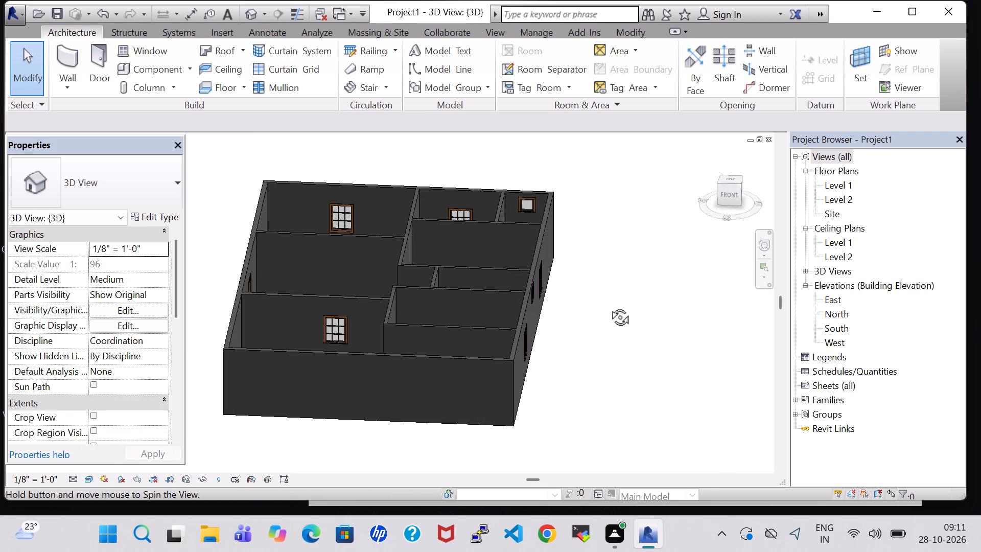
middle_click_drag(609, 306, 576, 315)
middle_click_drag(668, 261, 727, 292, "shift")
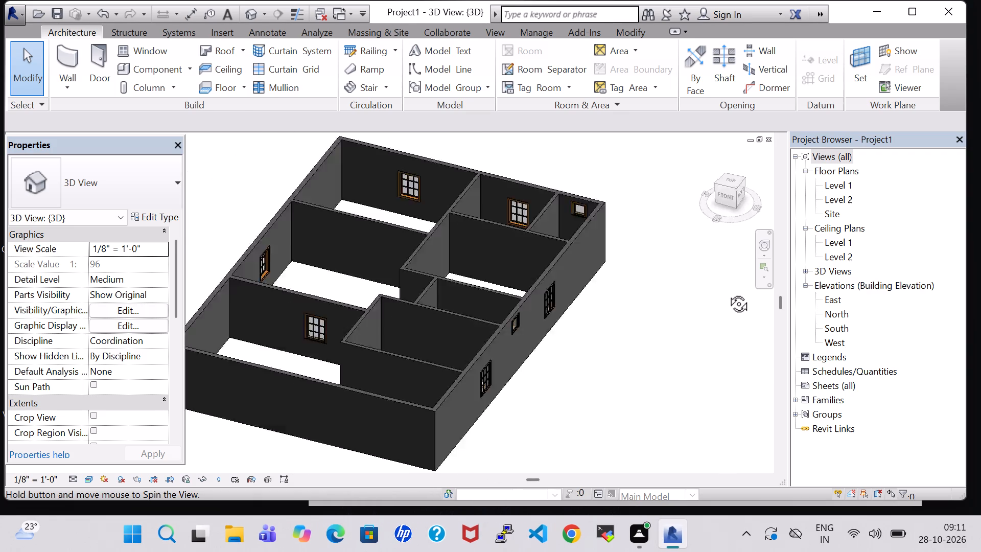
middle_click_drag(727, 292, 730, 292, "shift")
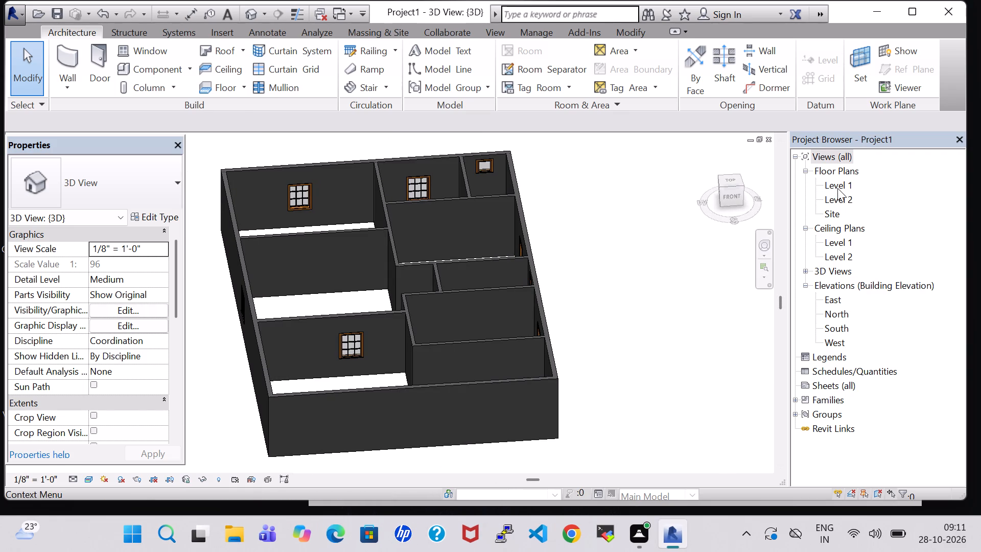
On the Level 1 floor plan, split the right exterior wall where the lower-right room's bottom wall meets it.
double_click(837, 188)
scroll(610, 248, "down", 4)
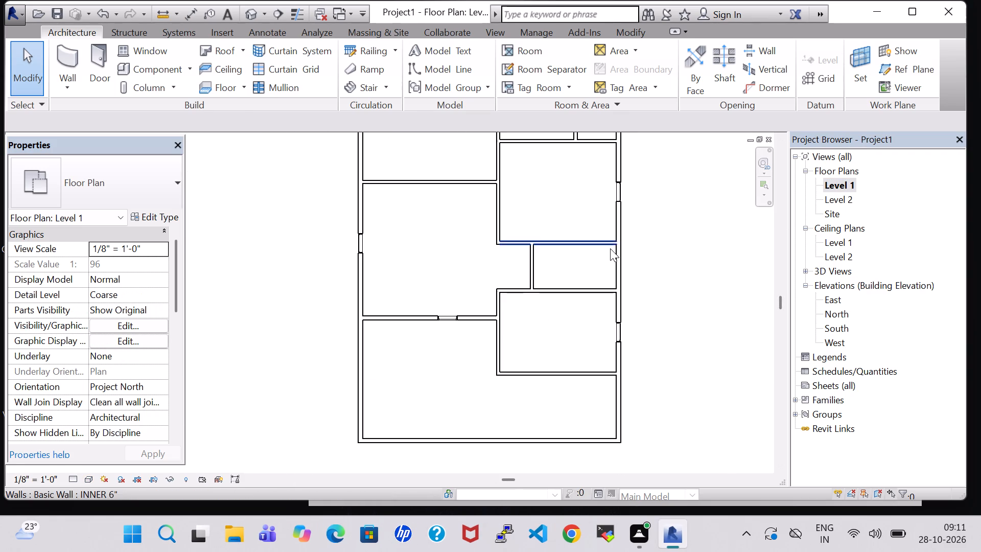
scroll(610, 248, "down", 3)
middle_click(662, 279)
middle_click_drag(662, 279, 649, 192)
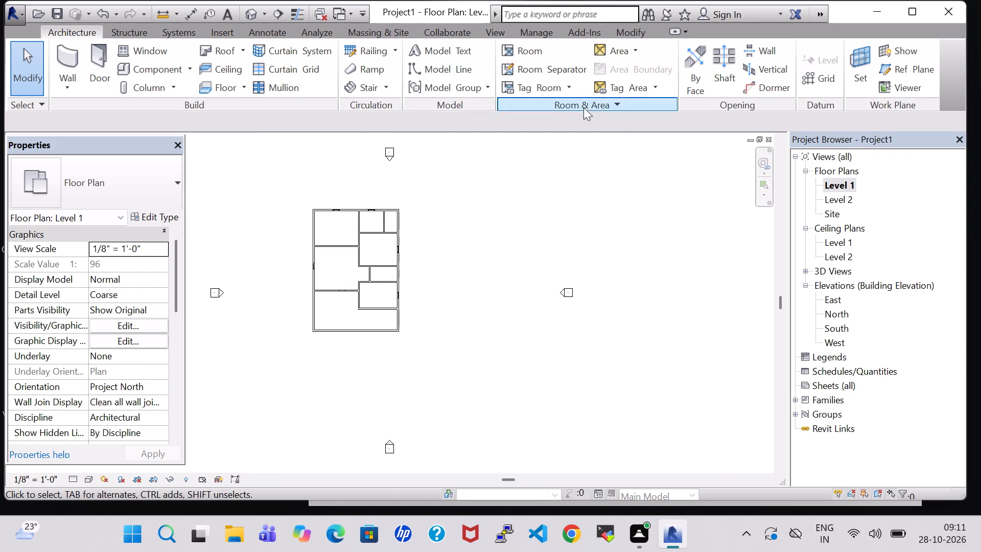
scroll(351, 306, "up", 6)
middle_click_drag(334, 298, 464, 399)
scroll(334, 298, "up", 1)
scroll(464, 399, "down", 1)
middle_click_drag(464, 399, 454, 368)
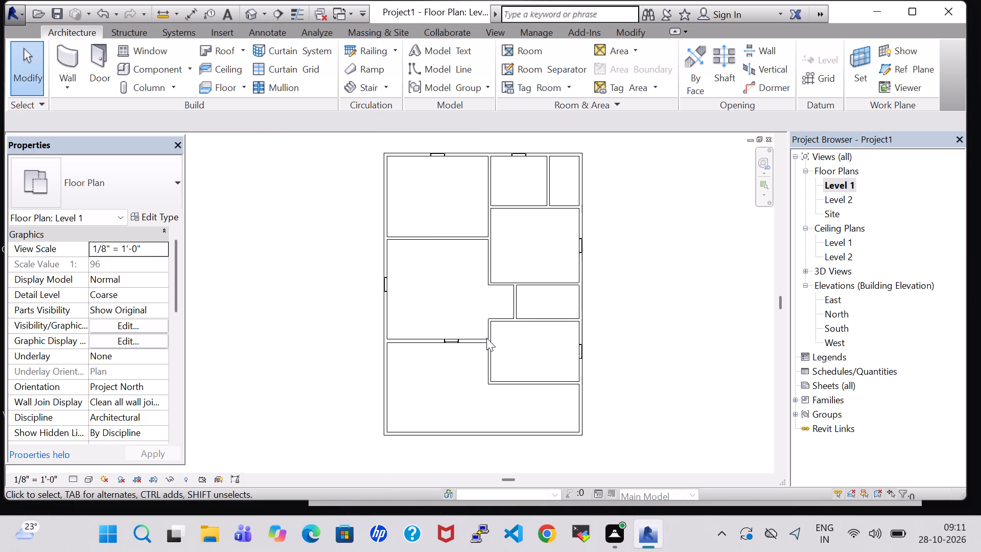
left_click(625, 31)
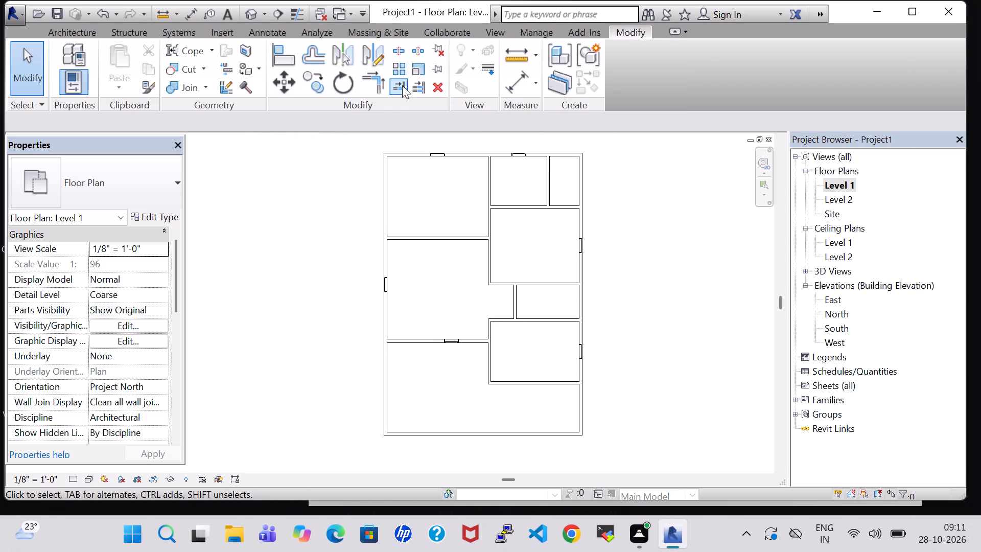
left_click(400, 54)
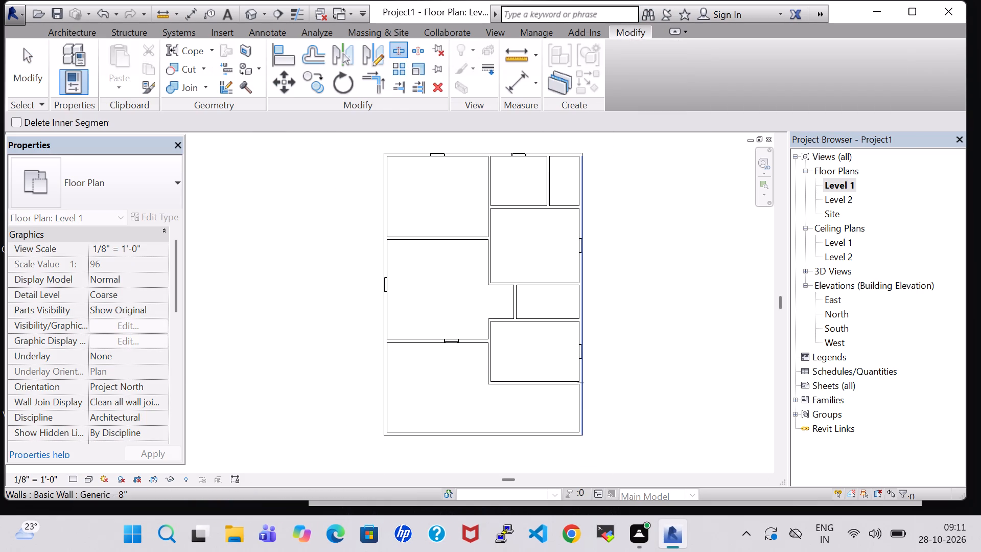
left_click(587, 385)
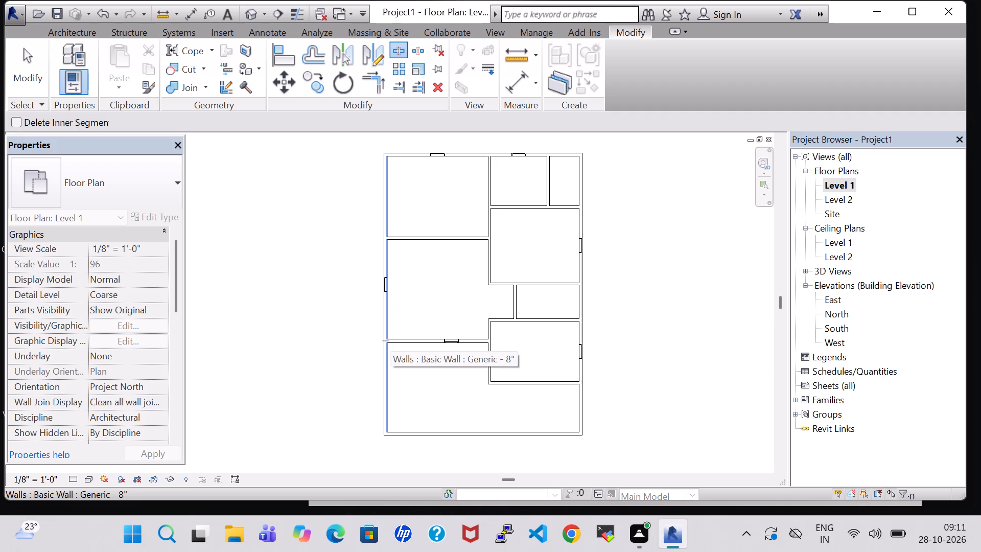
key("Escape")
key("Escape")
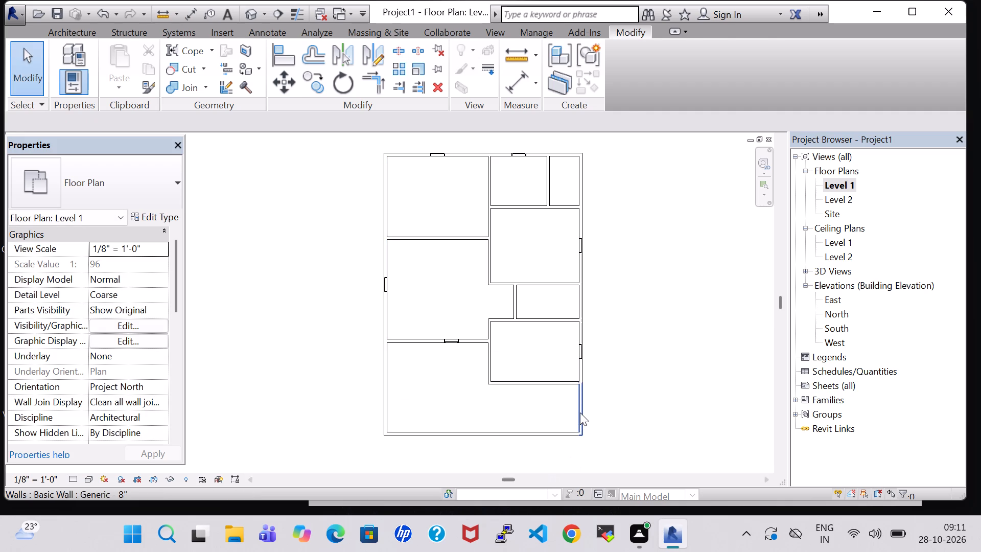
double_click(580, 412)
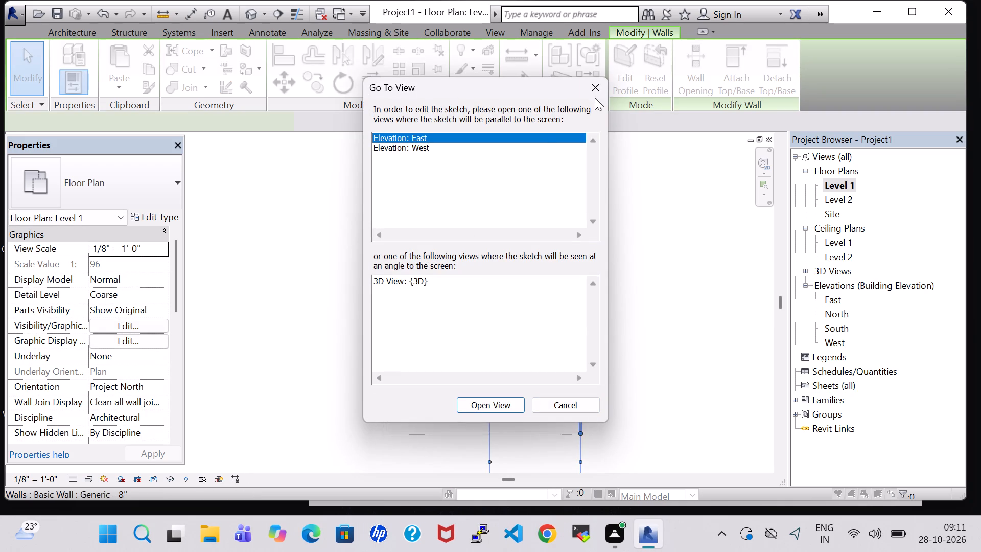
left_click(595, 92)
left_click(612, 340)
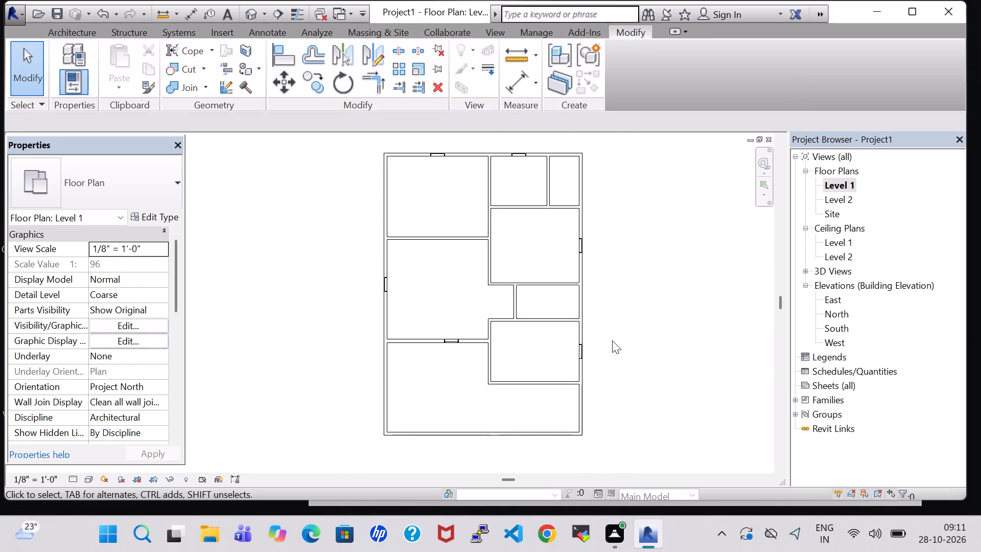
Set the unconnected height of the right exterior wall's bottom segment, below the split, to 2' 0".
left_click(577, 407)
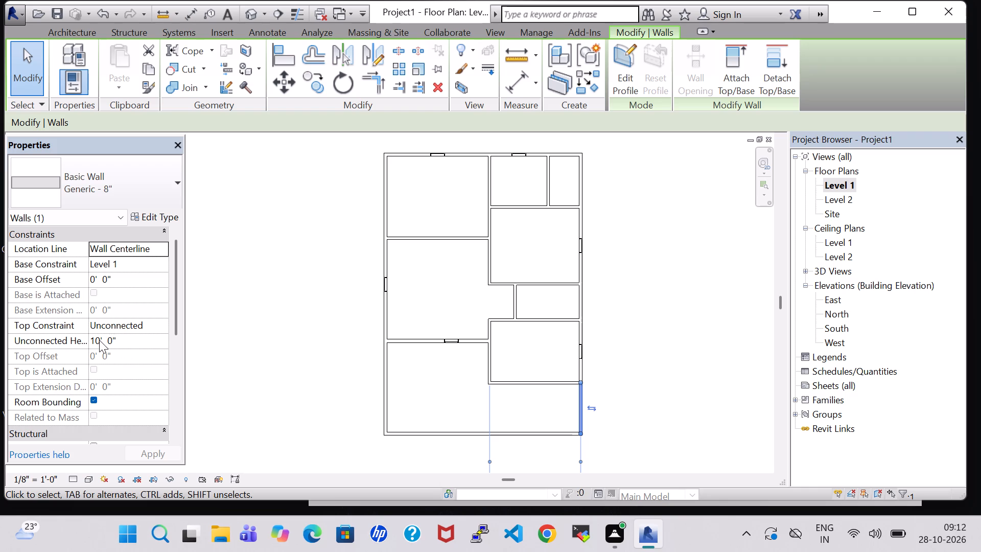
double_click(99, 340)
key("BackSpace")
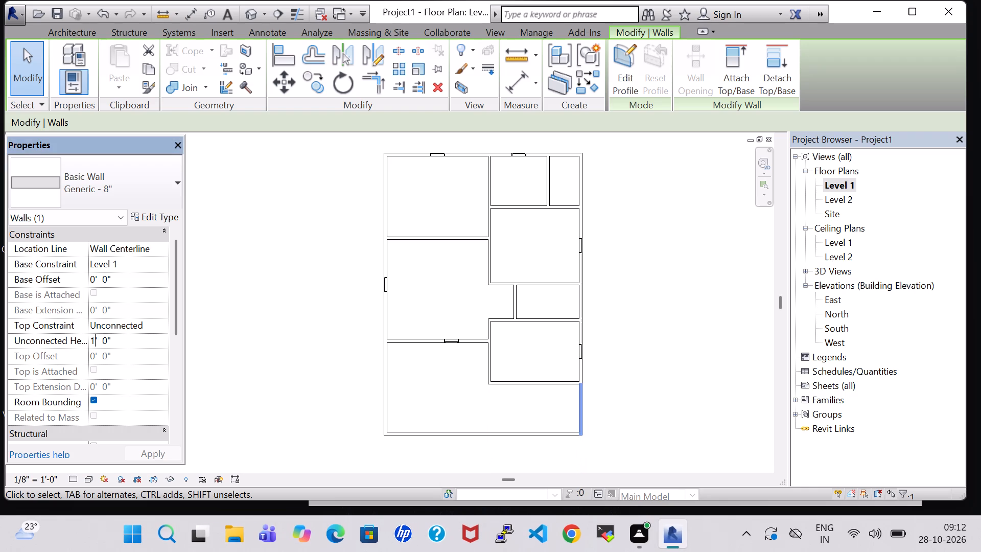
key("BackSpace")
key("2")
left_click(163, 450)
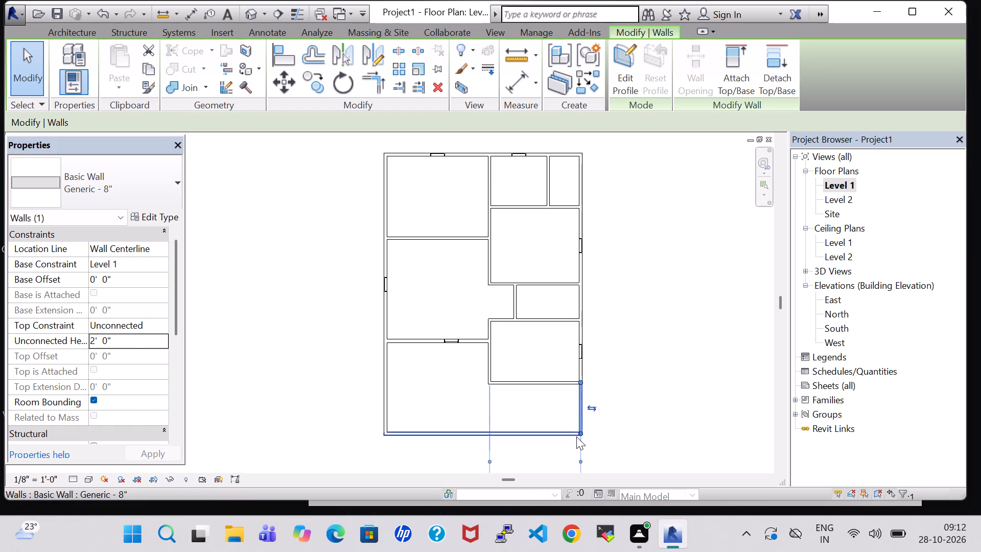
Set the unconnected height of the bottom exterior wall to 2' 0".
left_click(615, 361)
left_click(452, 435)
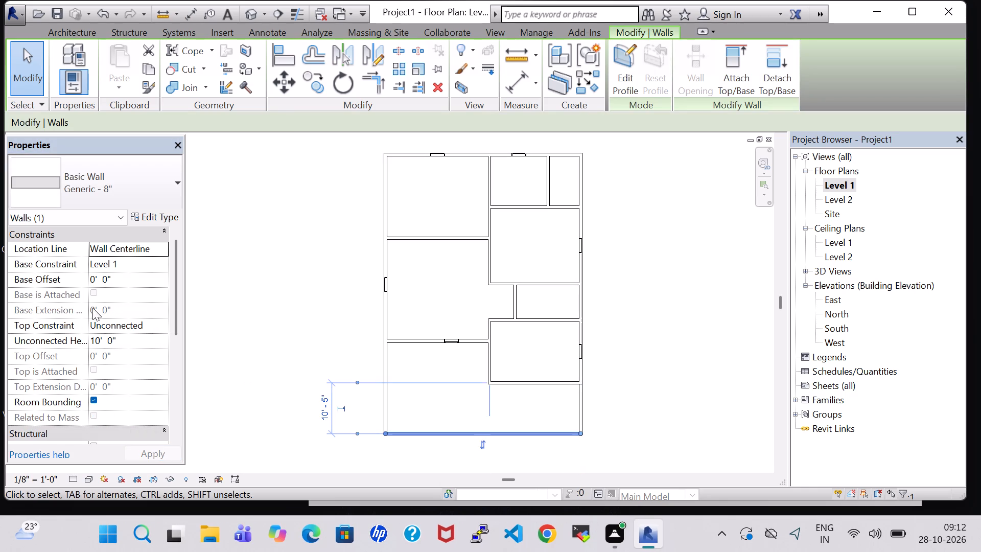
left_click(95, 280)
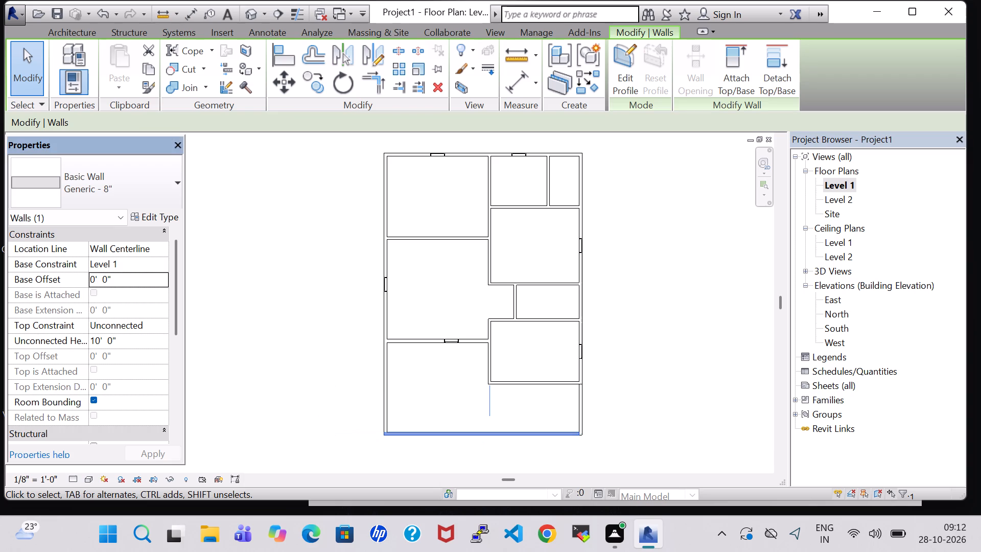
left_click(95, 280)
double_click(99, 339)
key("BackSpace")
key("BackSpace")
key("2")
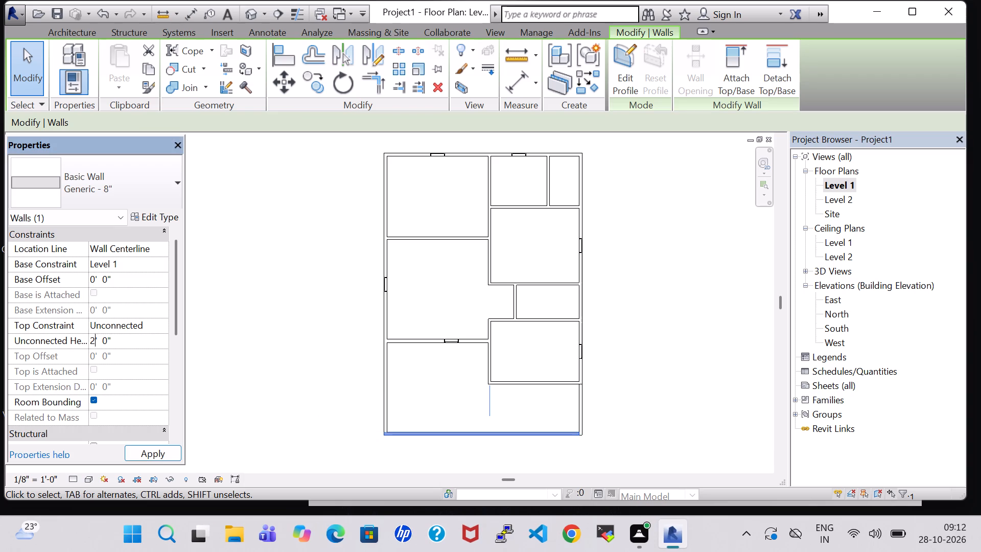
left_click(153, 456)
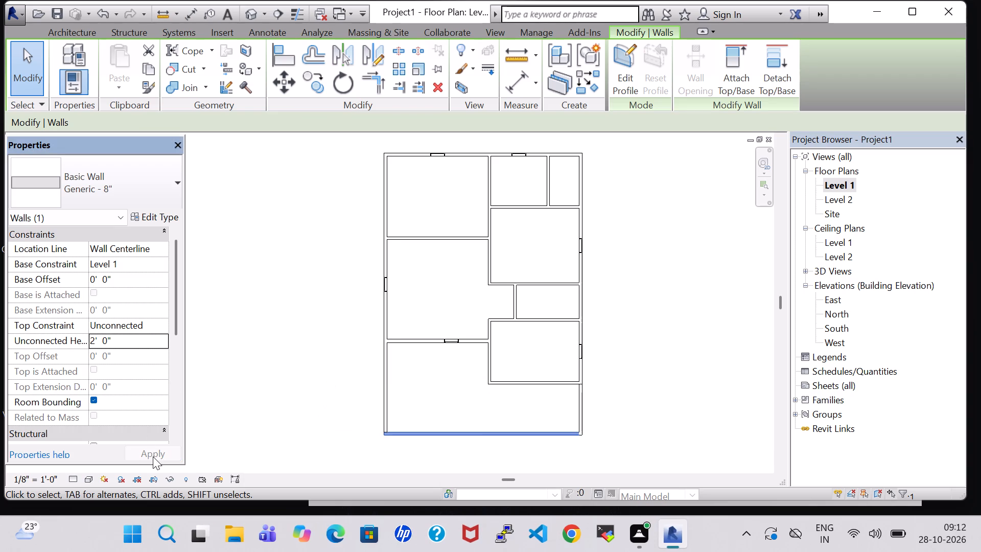
left_click(675, 398)
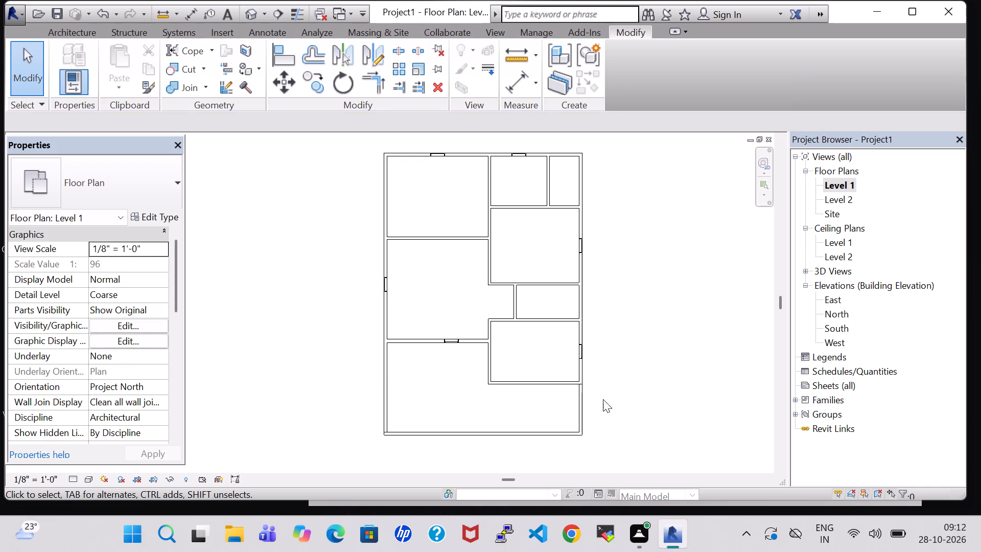
Split the left exterior wall where the lower-left room's top wall meets it.
left_click(386, 380)
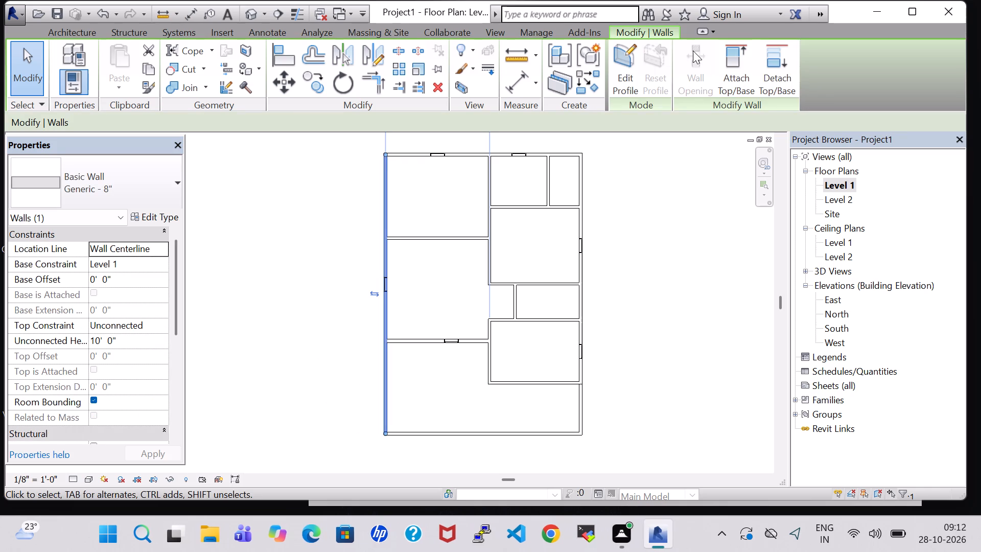
left_click(391, 52)
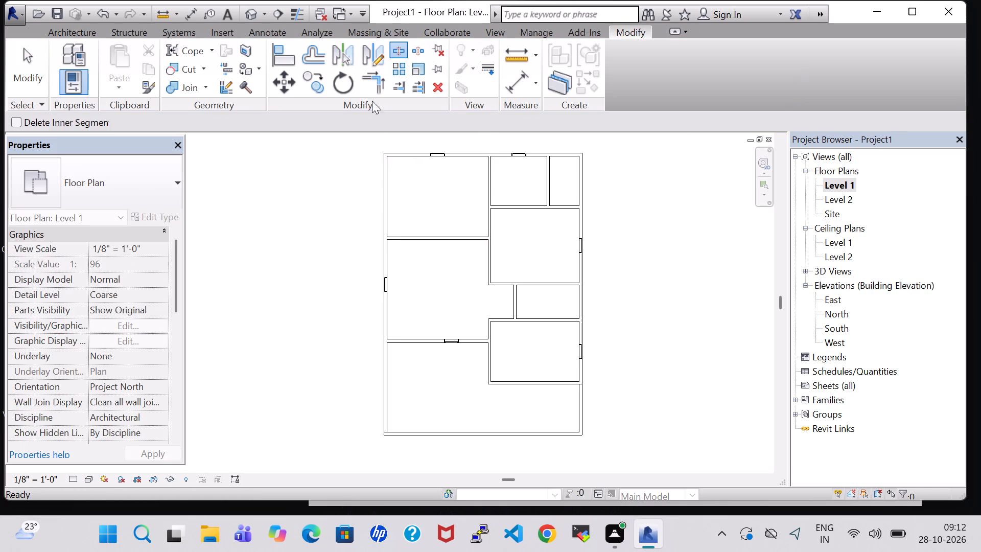
left_click(384, 340)
key("Escape")
key("Escape")
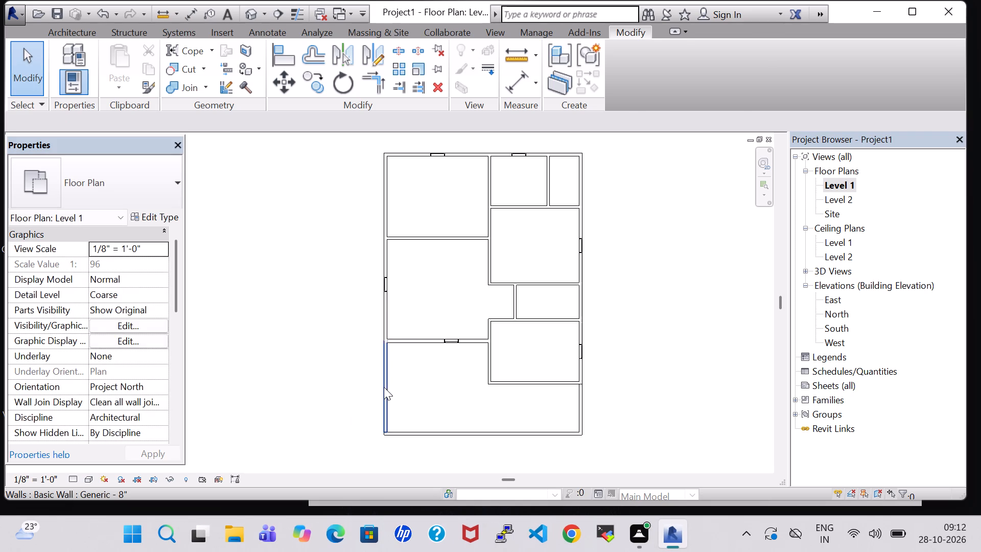
Set the unconnected height of the left exterior wall's bottom segment, below the split, to 2' 0".
left_click(384, 387)
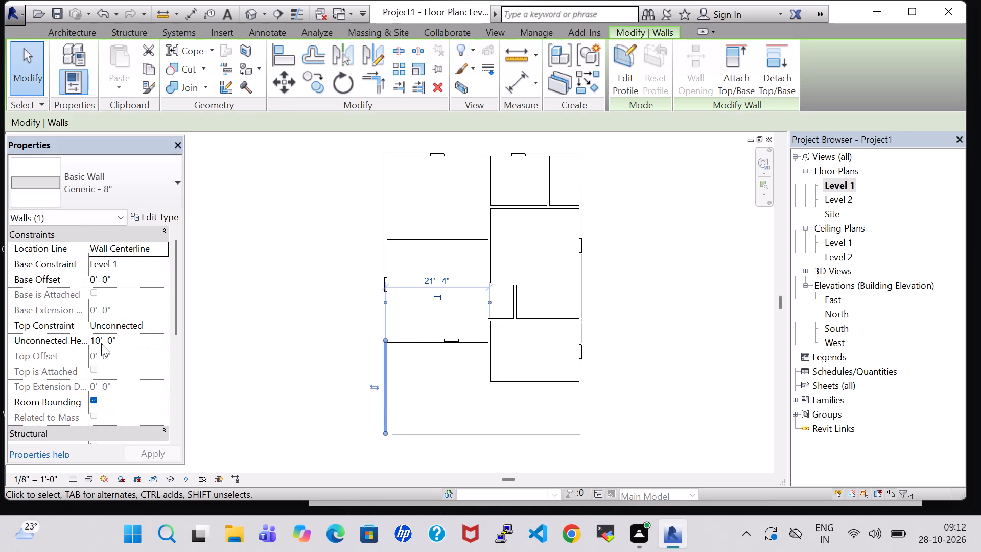
left_click(101, 343)
key("BackSpace")
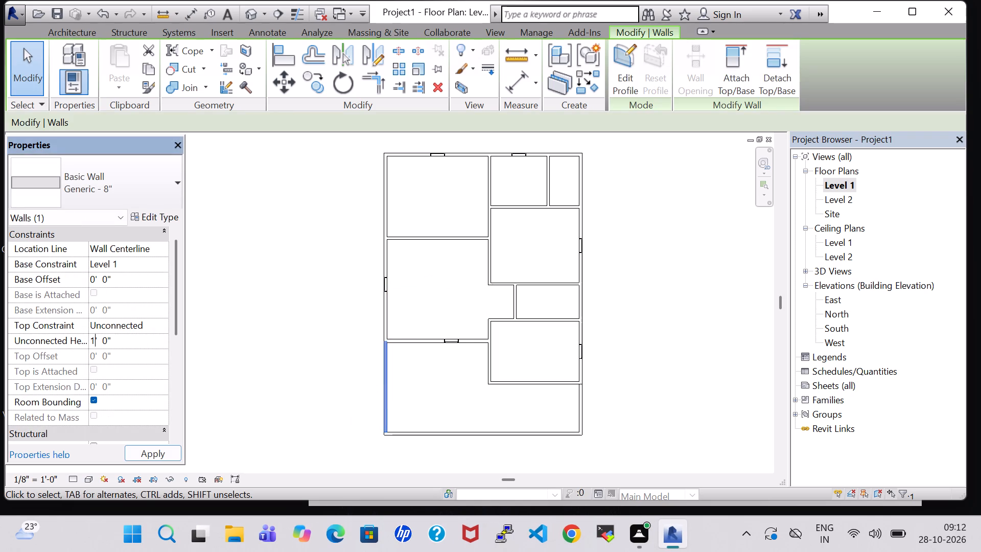
key("BackSpace")
key("2")
left_click(157, 452)
left_click(224, 357)
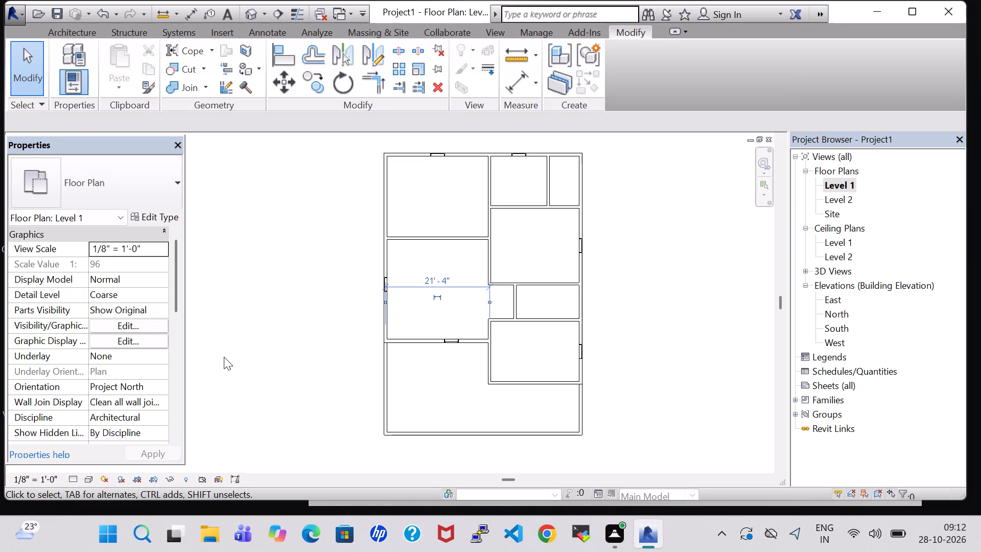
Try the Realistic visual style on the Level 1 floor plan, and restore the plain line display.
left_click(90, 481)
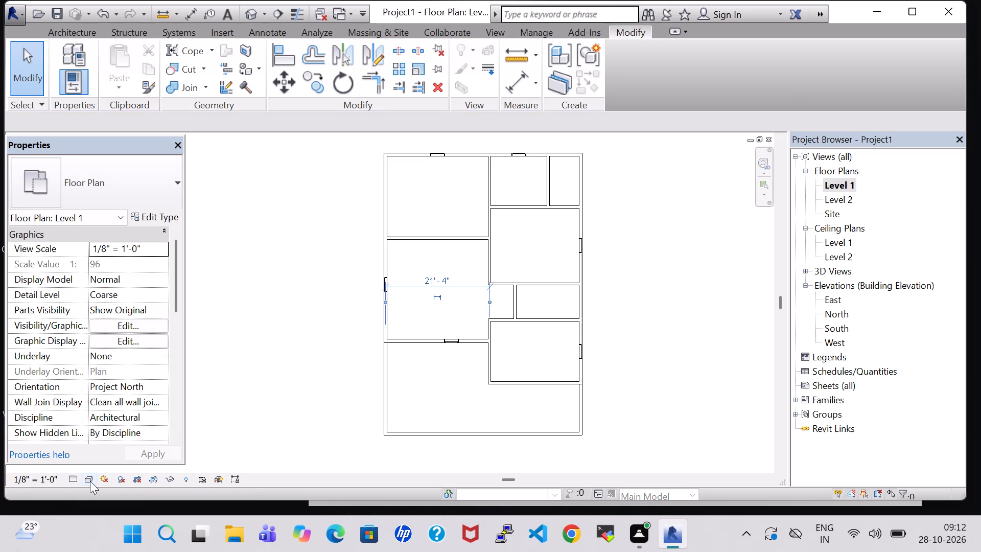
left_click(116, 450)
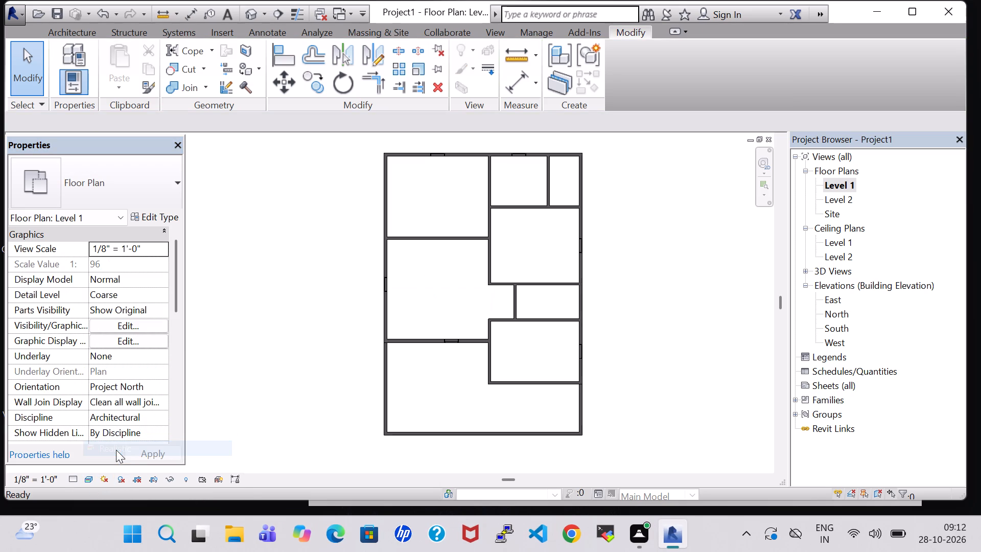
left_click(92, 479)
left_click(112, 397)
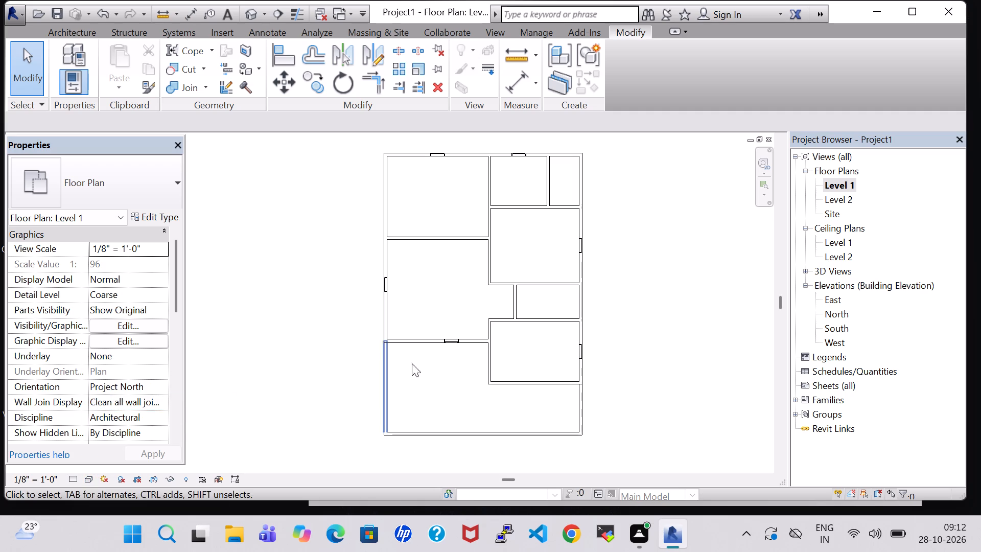
Check the lowered front walls of the house in the default 3D view.
left_click(739, 316)
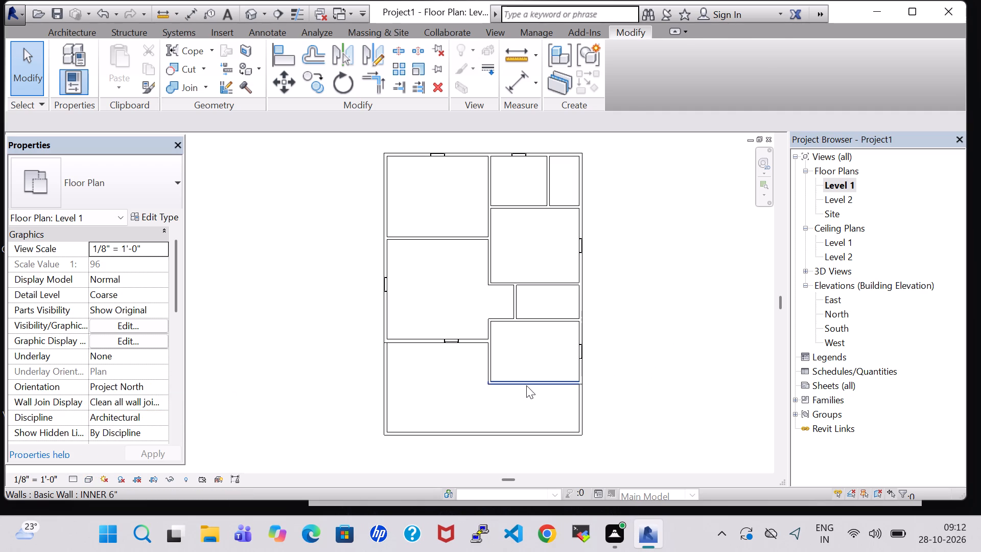
left_click(526, 385)
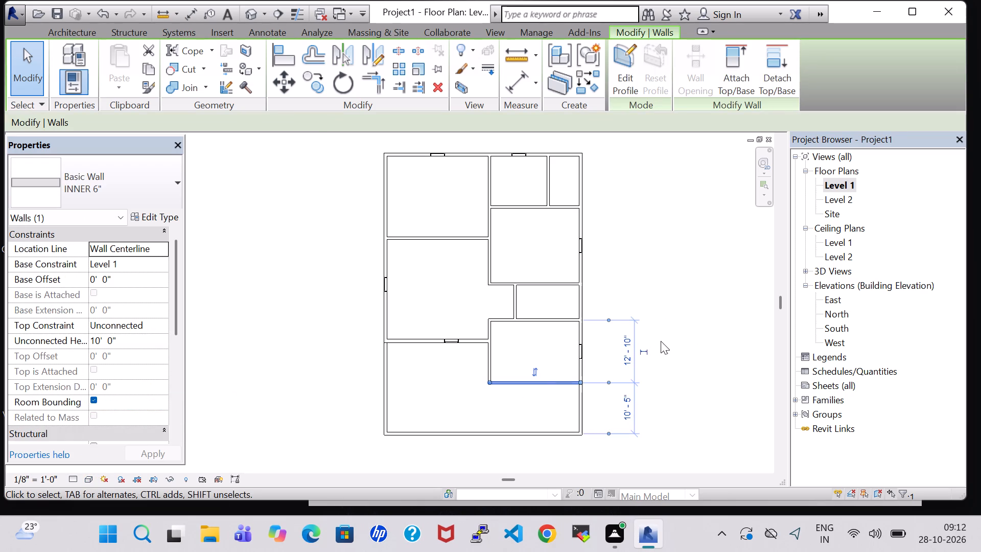
left_click(672, 320)
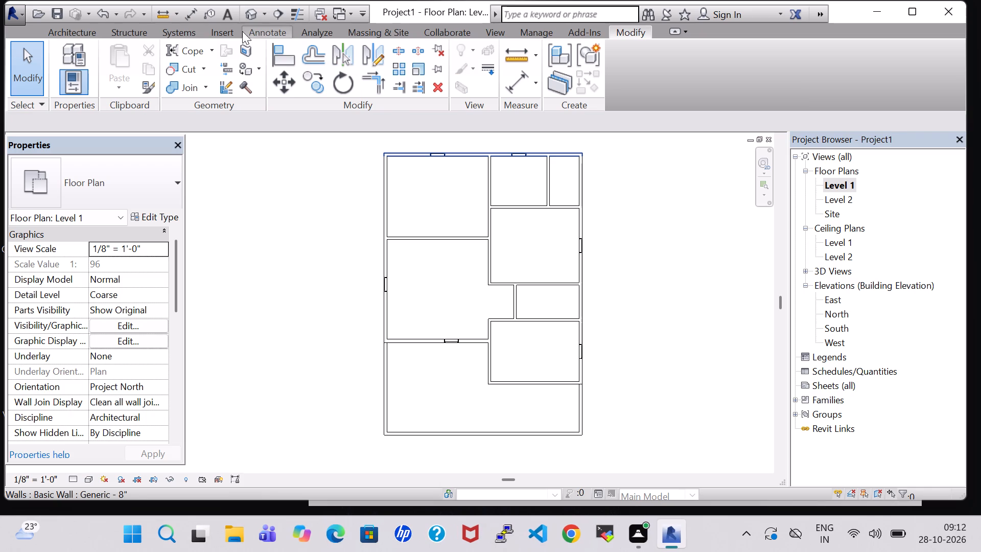
left_click(247, 9)
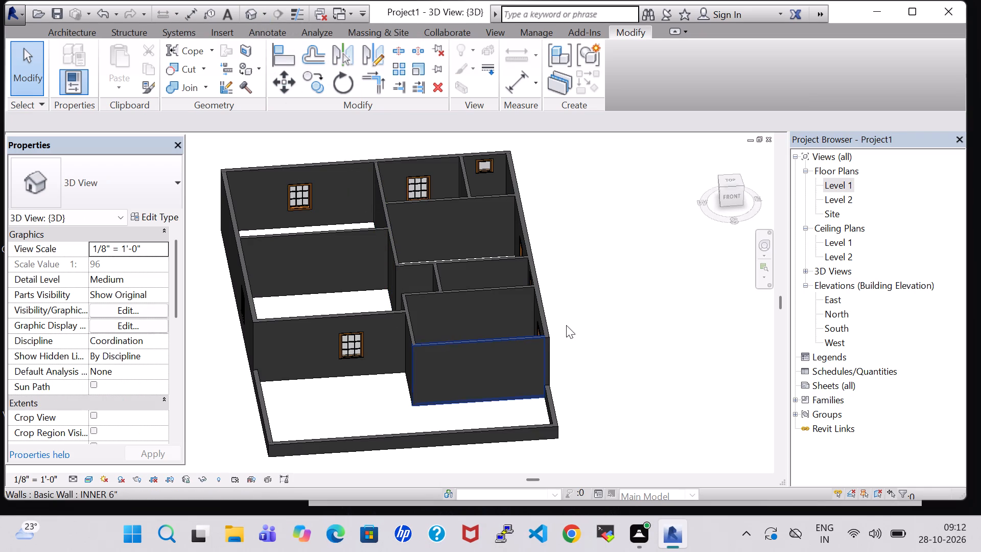
On the Level 1 plan, place a Single-Flush 36" x 84" door, hinge side flipped, in the left exterior wall about 2'-7" from the top-left corner.
double_click(841, 188)
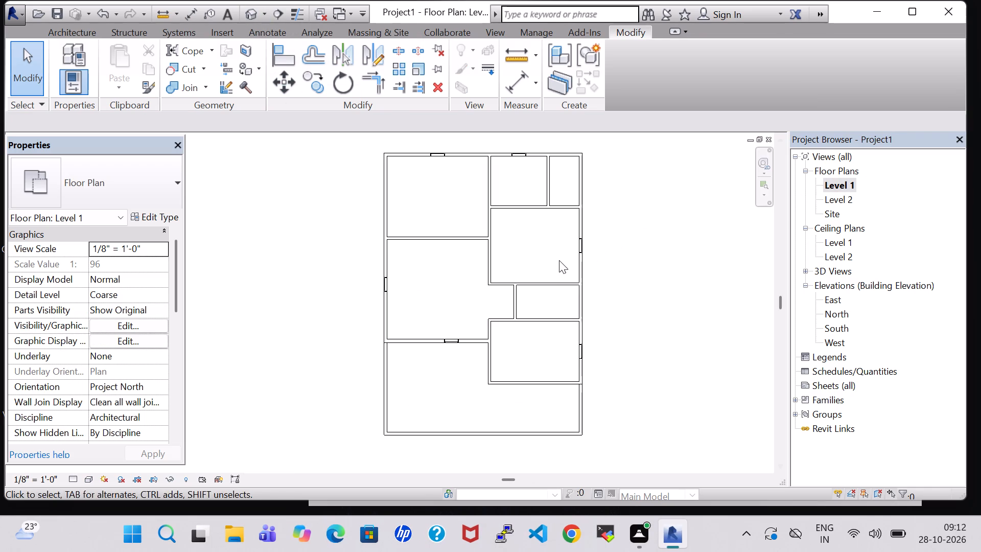
scroll(554, 260, "down", 2)
middle_click(614, 214)
middle_click(614, 214)
scroll(364, 214, "up", 3)
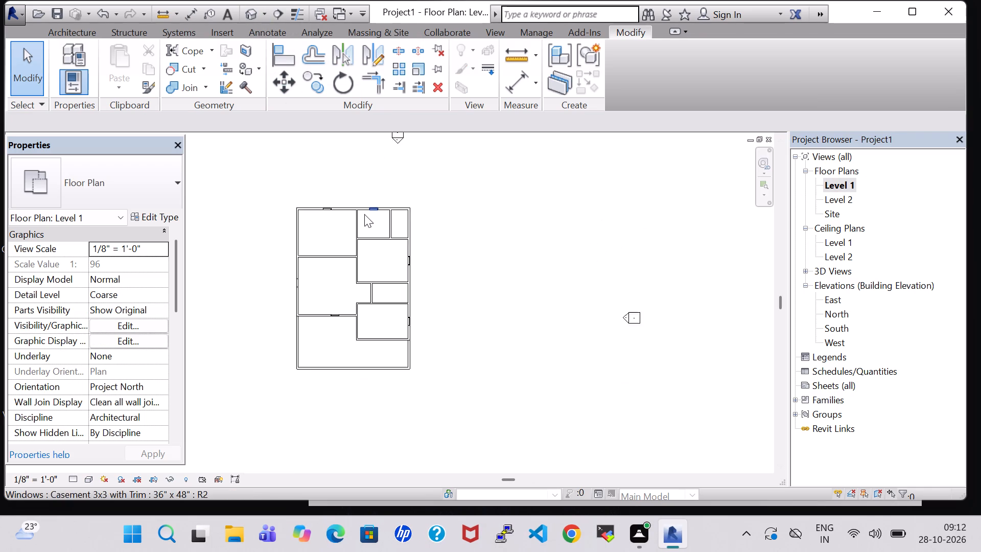
scroll(364, 214, "up", 4)
middle_click_drag(271, 217, 399, 163)
scroll(399, 163, "down", 1)
left_click(73, 35)
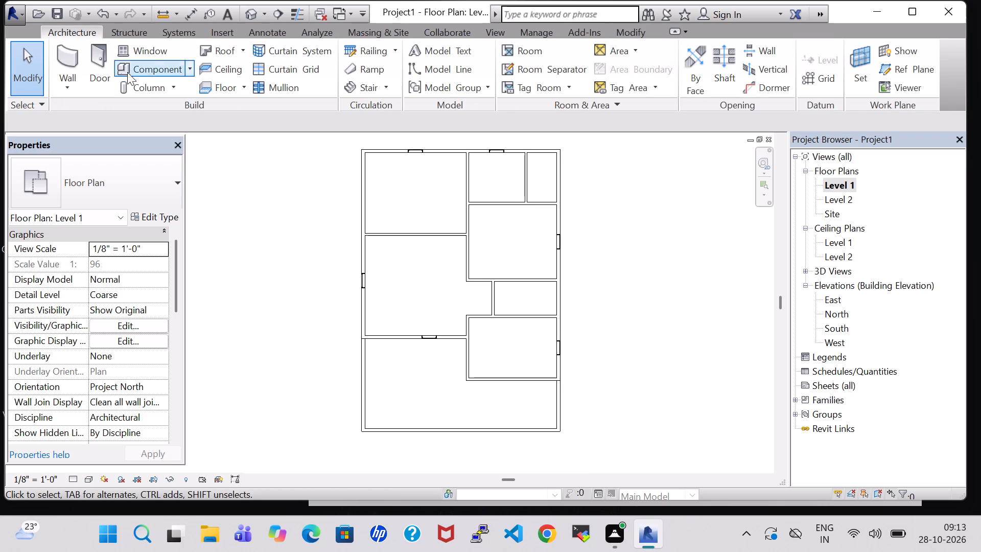
left_click(98, 57)
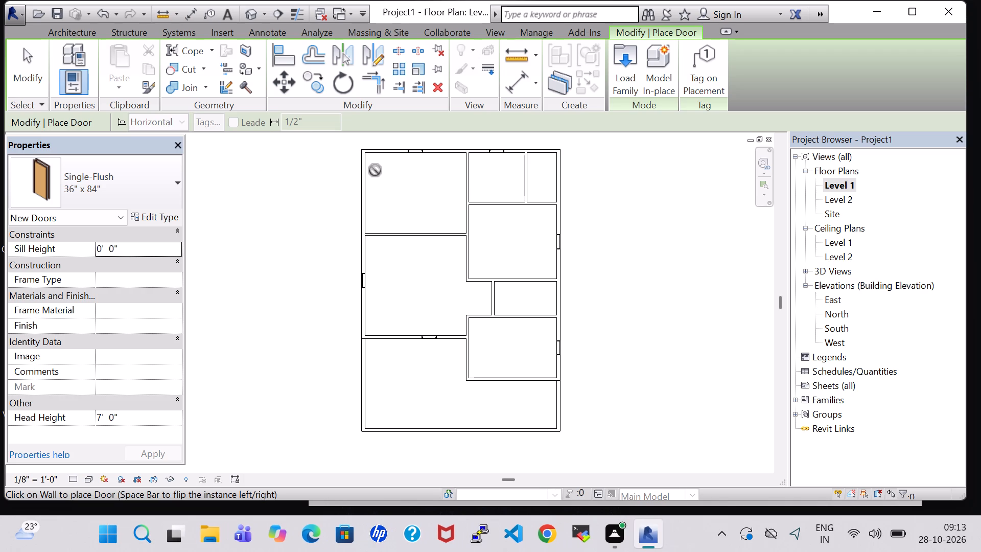
scroll(370, 169, "up", 9)
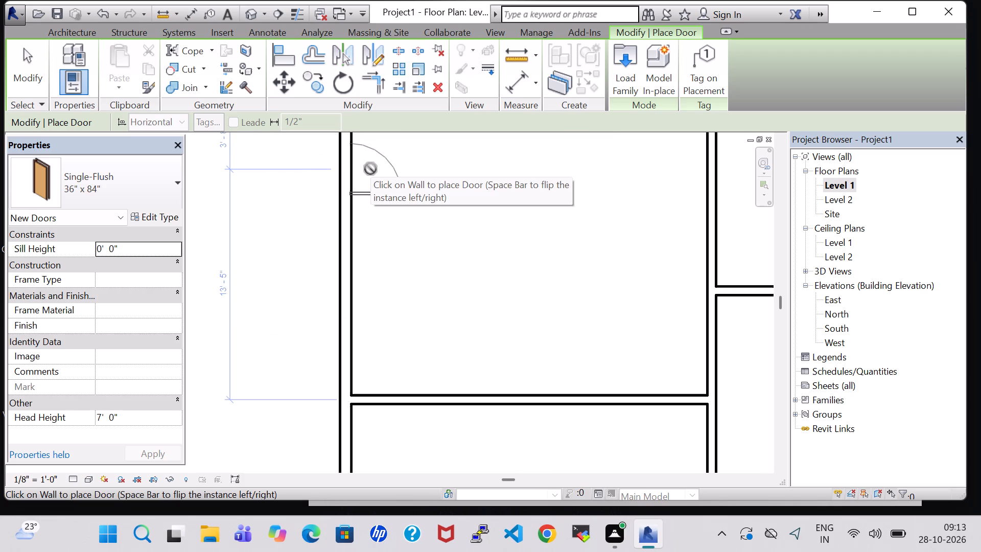
middle_click_drag(354, 163, 350, 222)
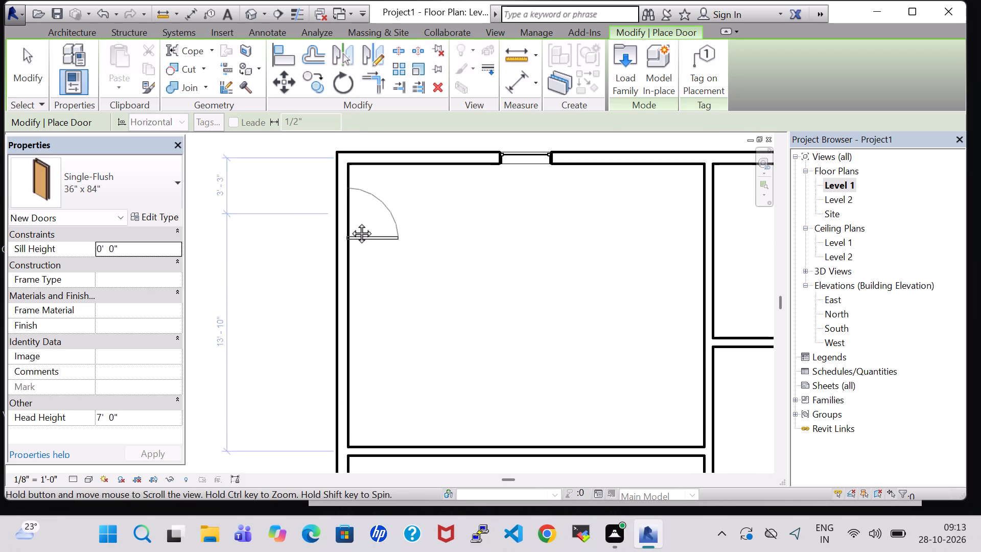
middle_click_drag(350, 222, 344, 267)
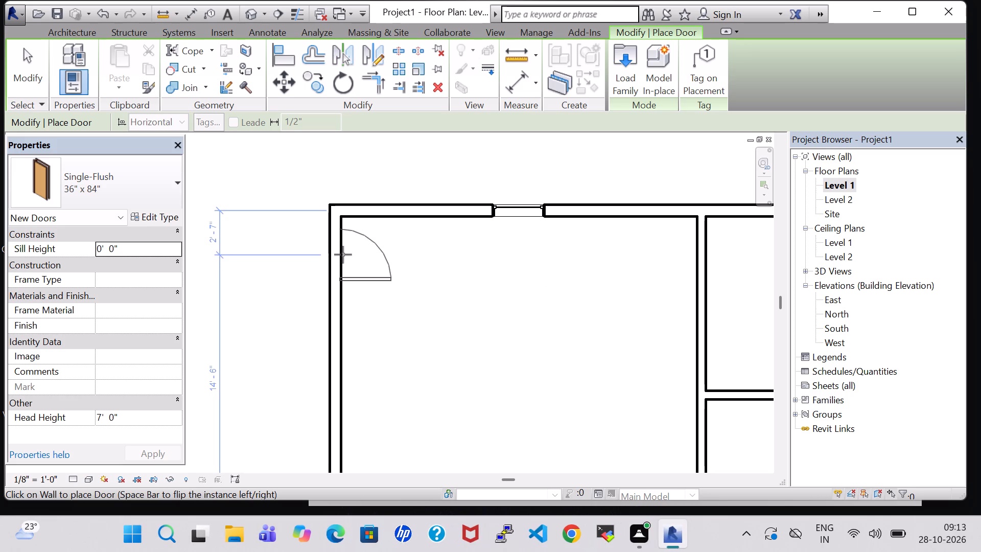
key("space")
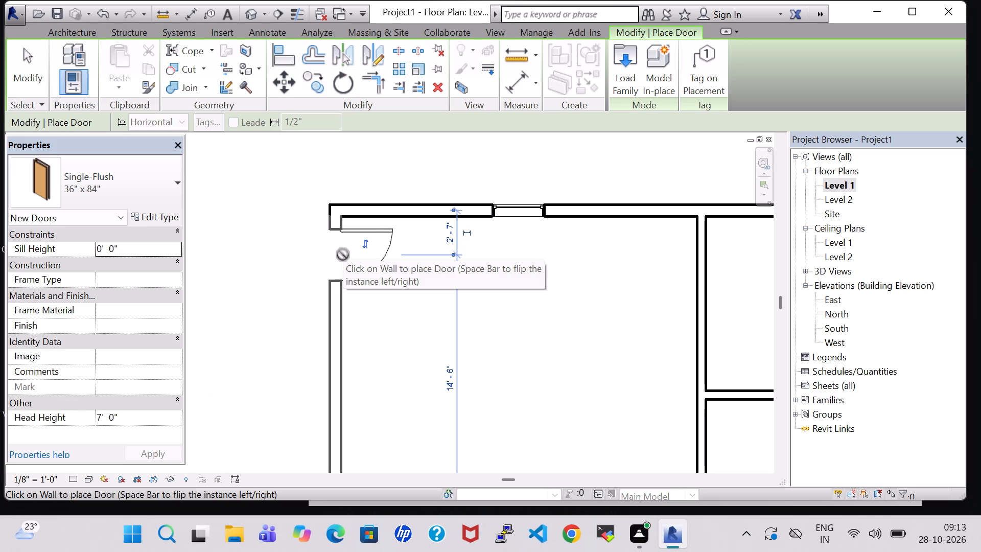
key("Escape")
key("Escape")
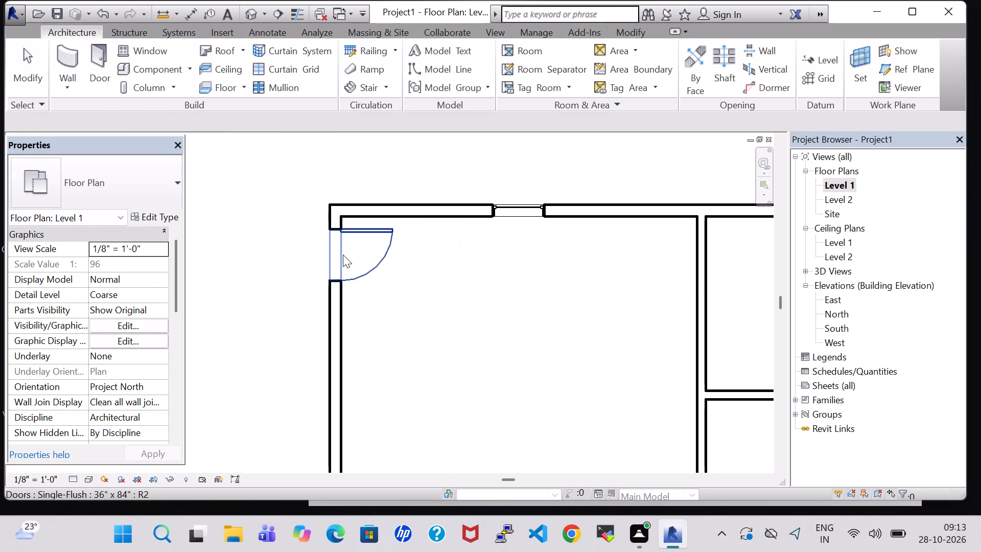
Place a Single-Flush 36" x 84" door in the lower-right room's top wall, centered on the short passage and swinging into the room.
scroll(405, 321, "down", 1)
middle_click_drag(405, 321, 405, 223)
scroll(408, 232, "down", 3)
double_click(101, 70)
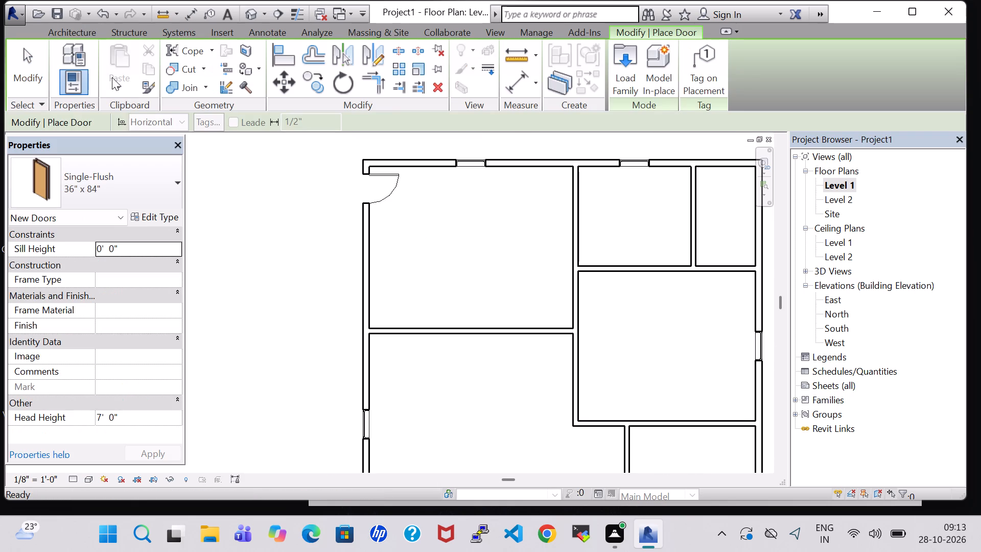
middle_click_drag(402, 326, 434, 164)
middle_click(434, 164)
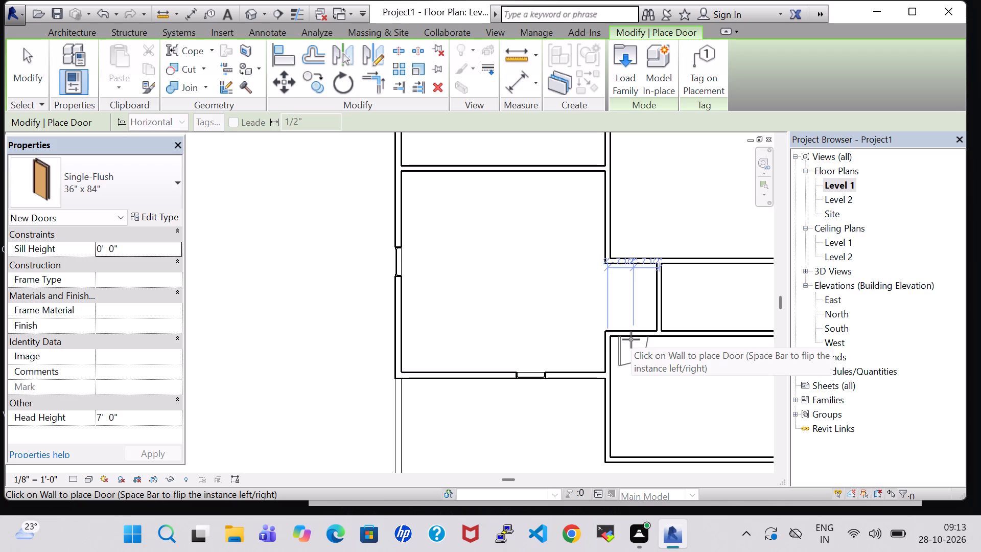
scroll(629, 339, "up", 4)
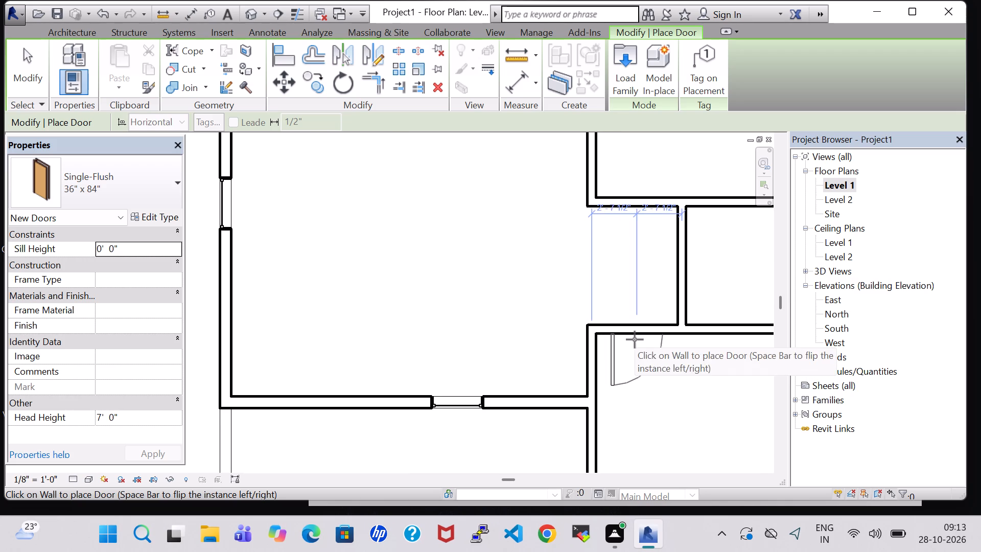
left_click(635, 339)
key("Escape")
key("Escape")
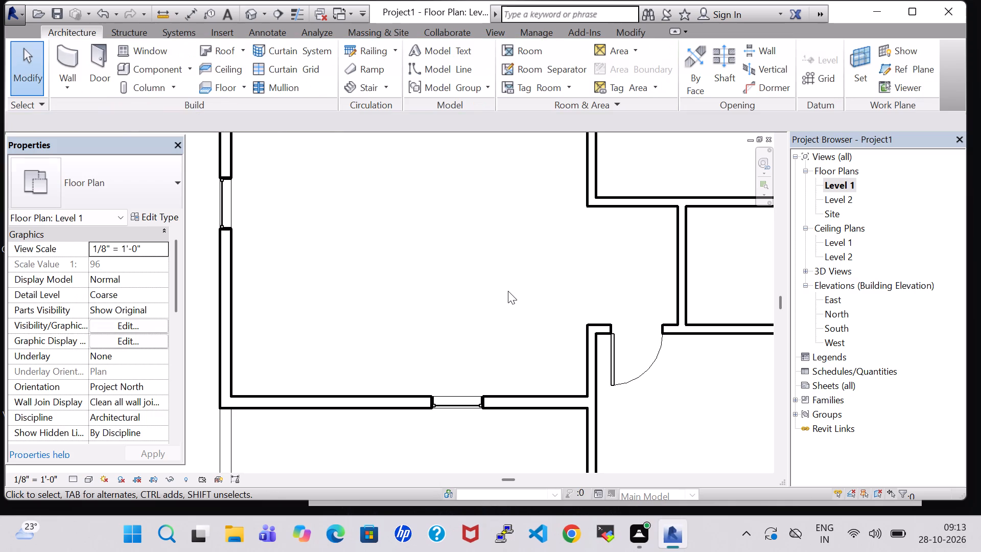
Place a Single-Flush 30" x 80" door in the small room's bottom wall, about 1'-11" from the passage wall, hinge side flipped, swinging into the small room.
scroll(508, 291, "down", 2)
middle_click_drag(508, 291, 406, 283)
scroll(406, 283, "down", 1)
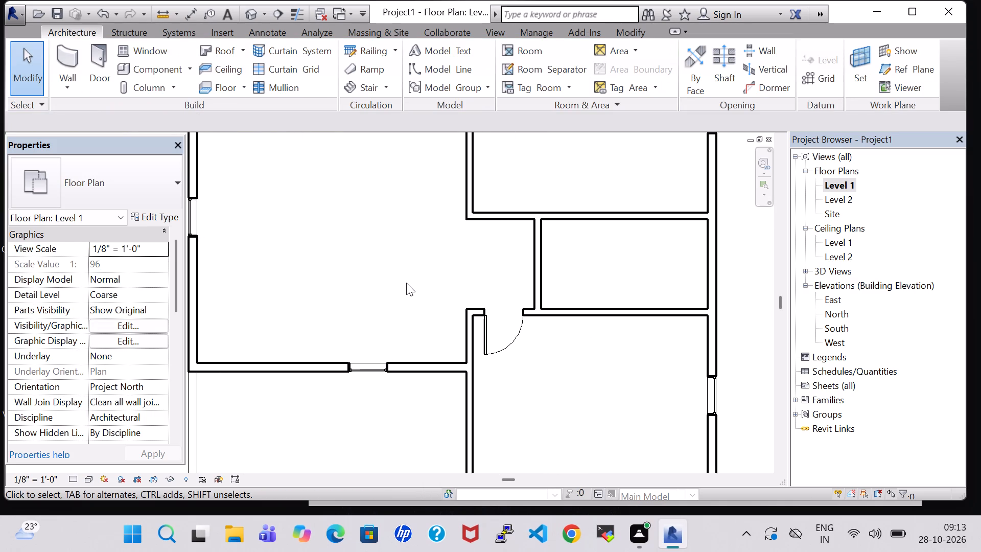
scroll(406, 283, "down", 2)
left_click(100, 61)
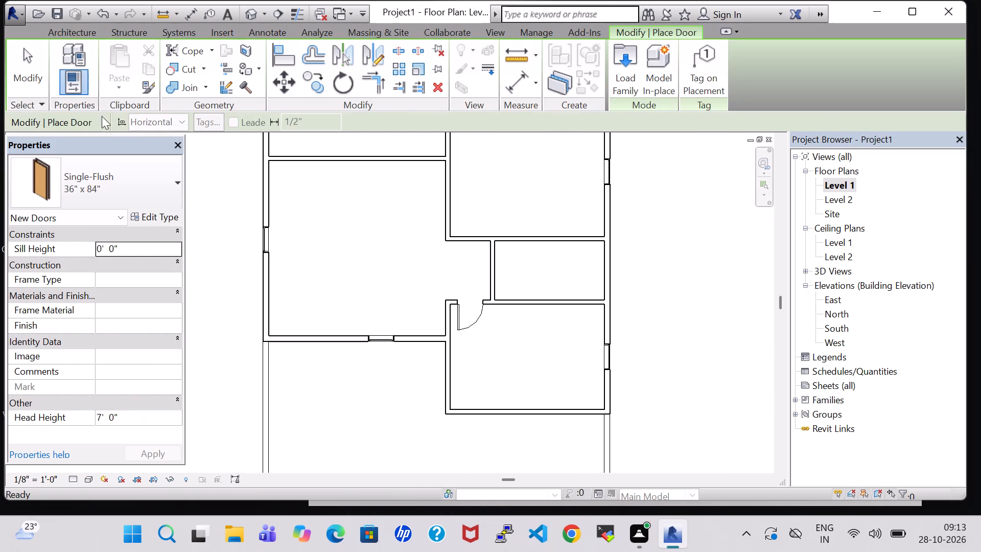
left_click(115, 182)
scroll(104, 249, "up", 3)
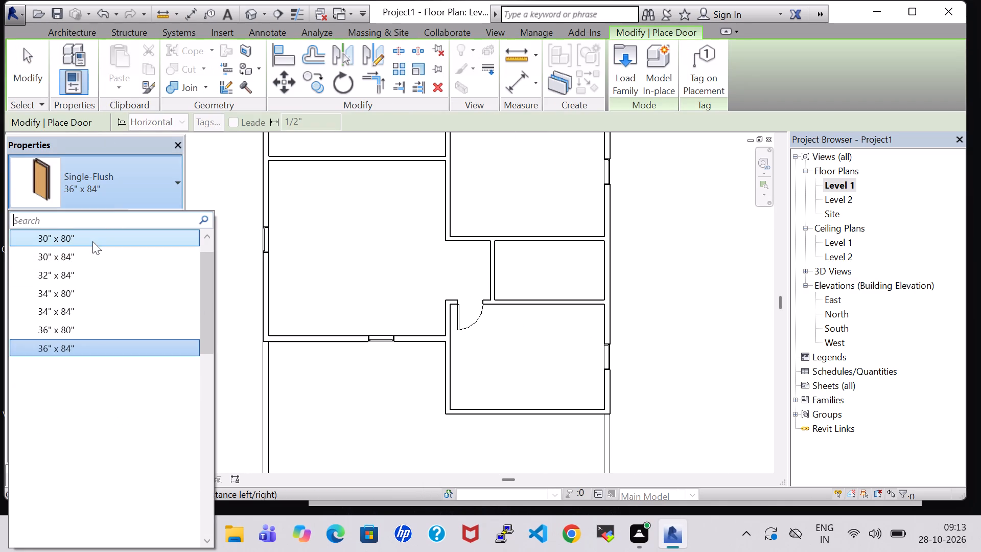
left_click(92, 241)
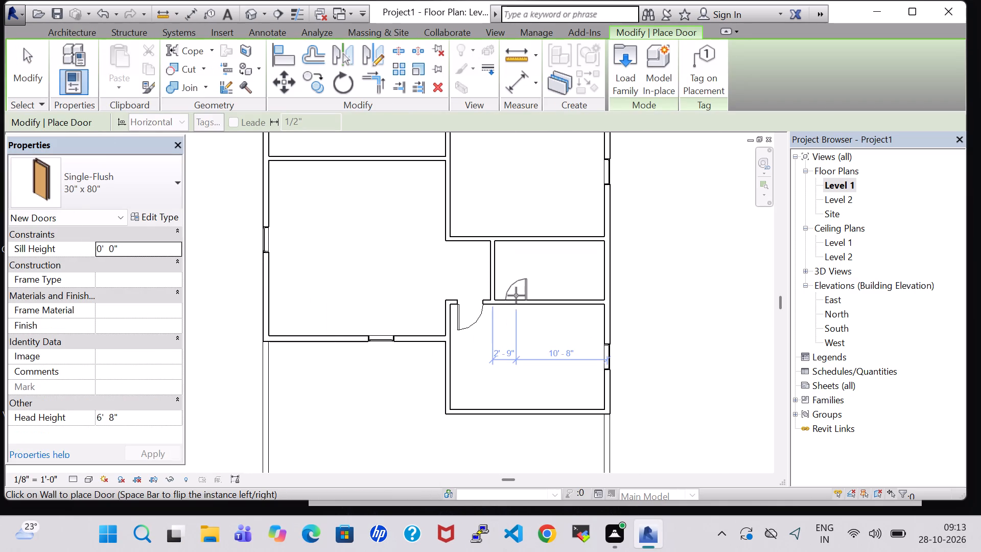
key("space")
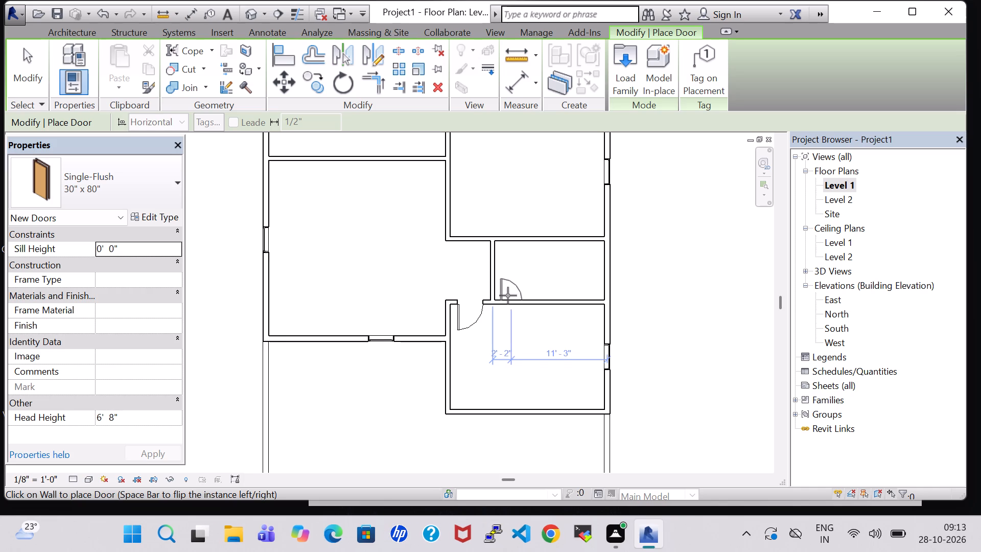
left_click(509, 295)
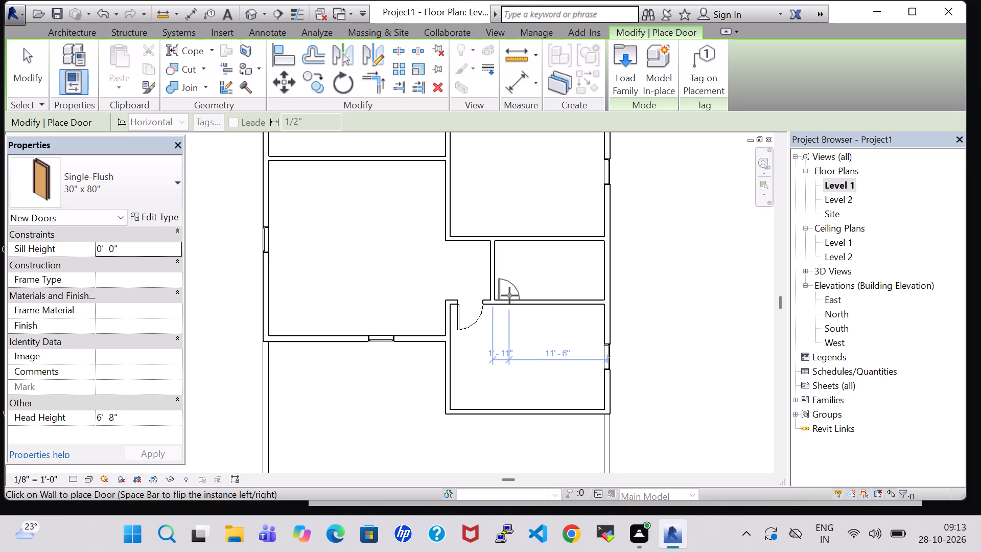
key("Escape")
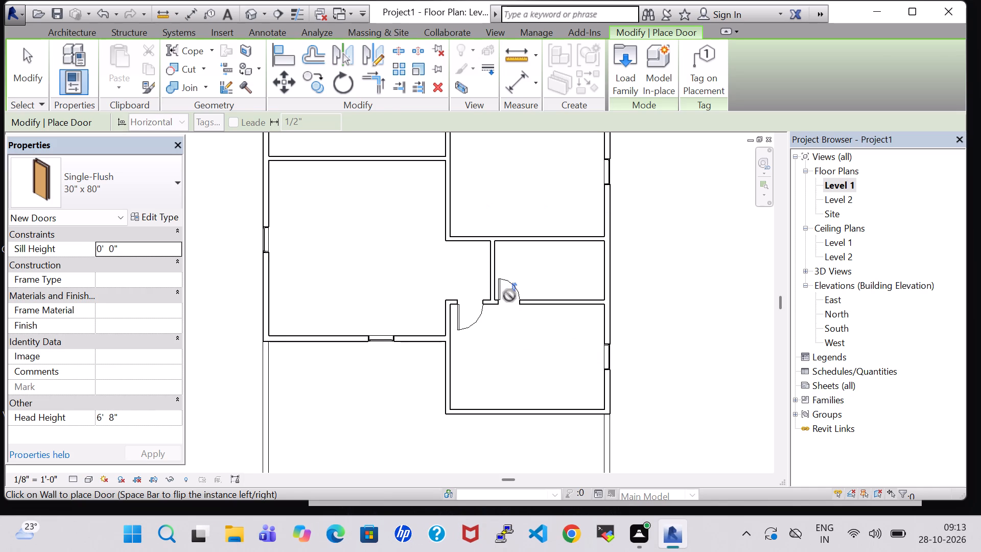
key("Escape")
Place a Single-Flush 36" x 84" door centered in the passage's top wall, hinge side flipped and swinging into the room above.
left_click(100, 65)
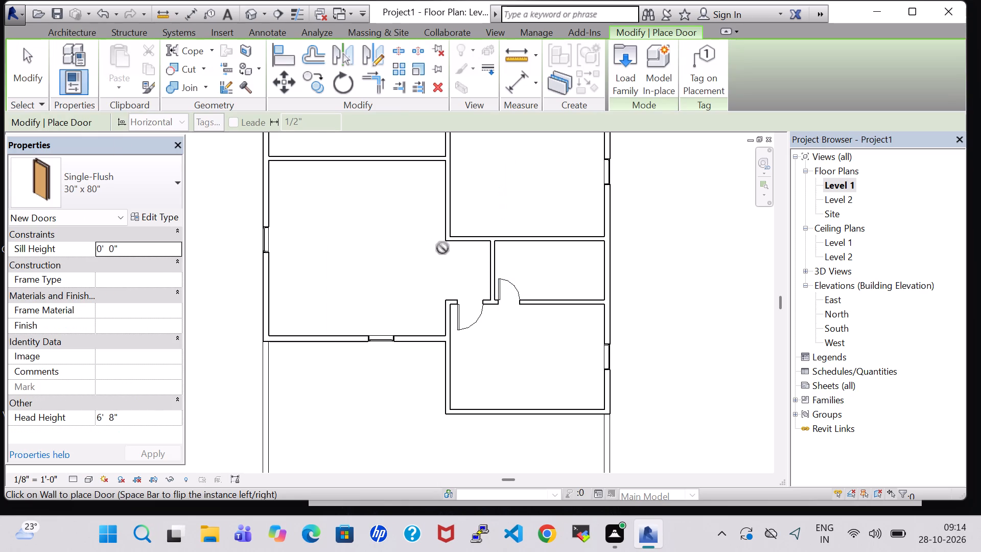
left_click(91, 191)
left_click(94, 354)
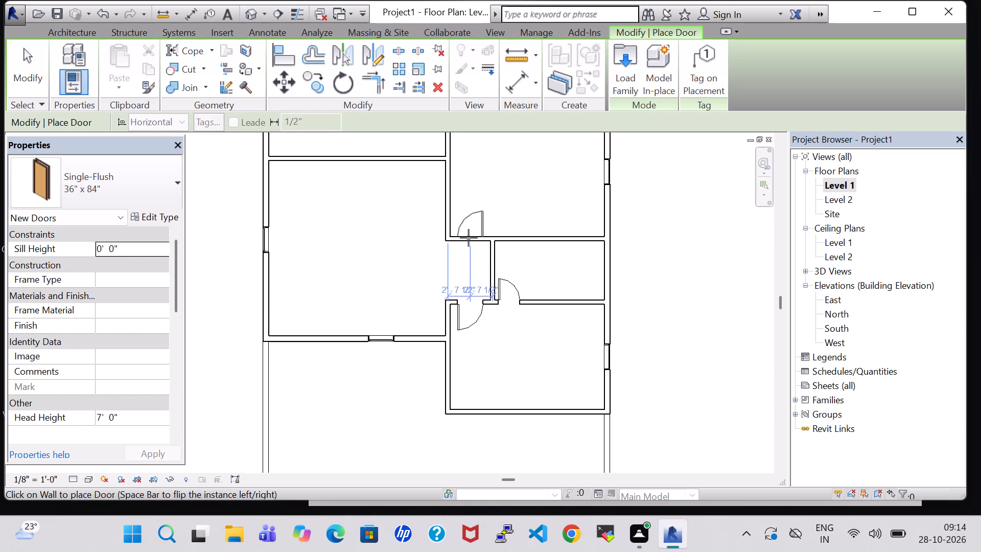
key("space")
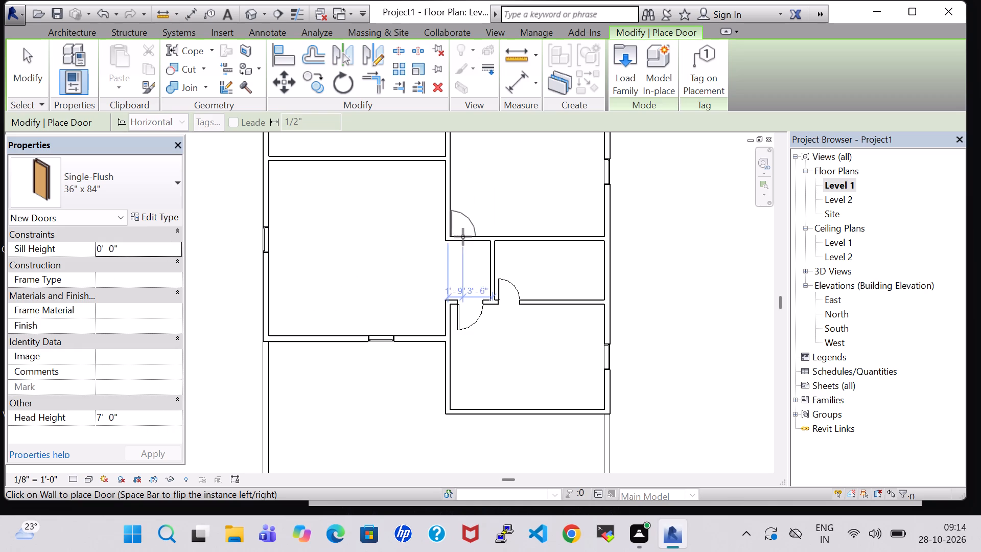
left_click(465, 233)
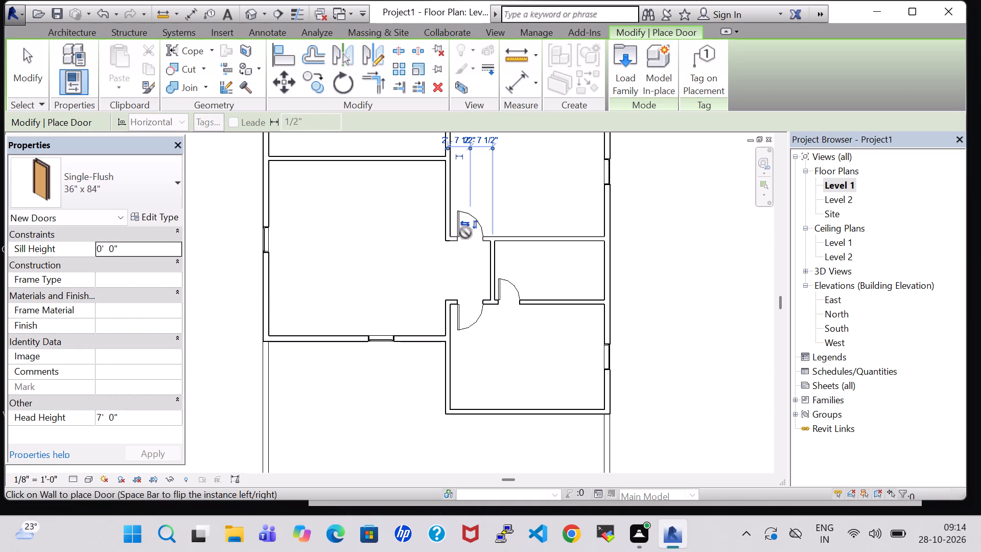
key("Escape")
key("Escape")
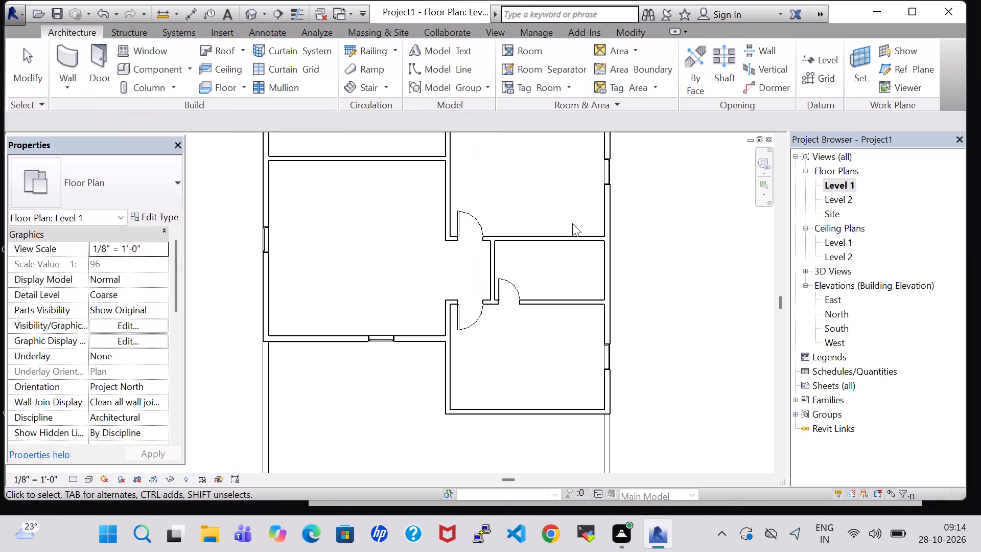
Place a Single-Flush 30" x 80" door in the top-right small room's bottom wall, about 1'-11" from its left wall, hinge flipped, swinging inward.
middle_click_drag(558, 194, 556, 256)
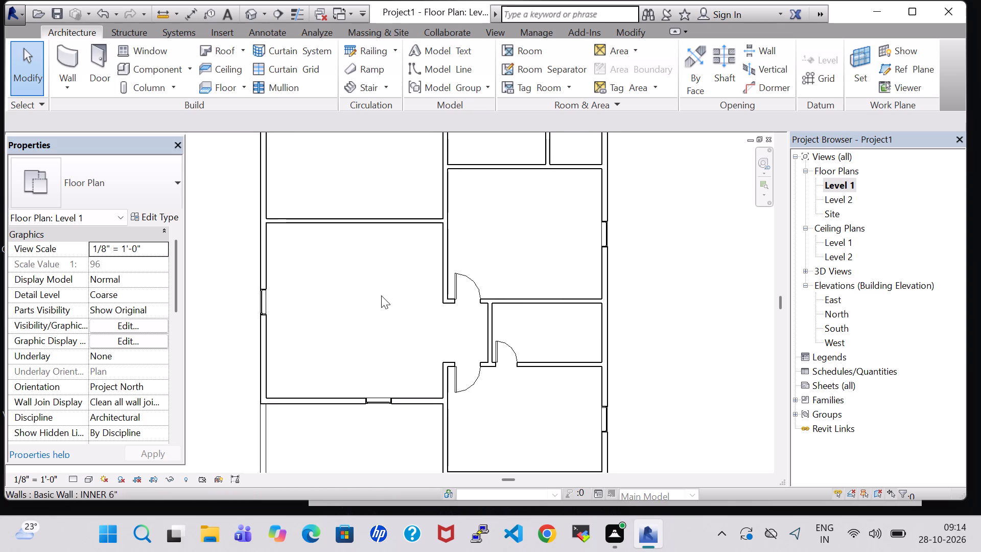
left_click(97, 57)
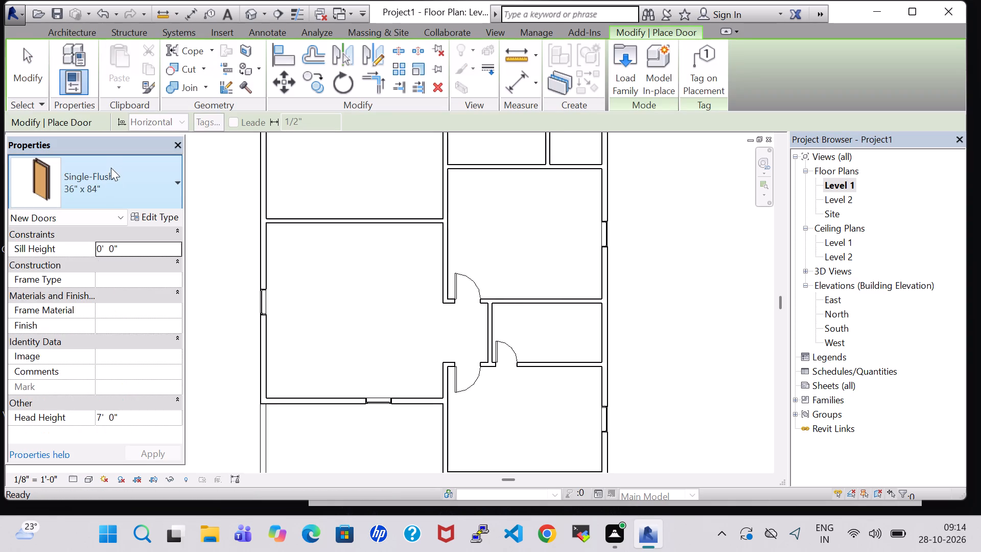
left_click(113, 177)
scroll(109, 234, "up", 3)
left_click(96, 257)
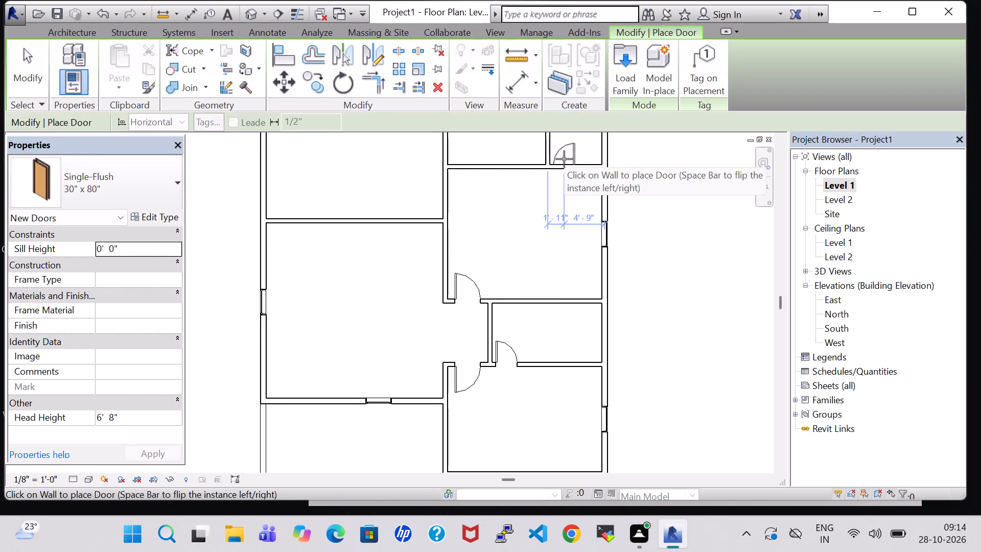
key("space")
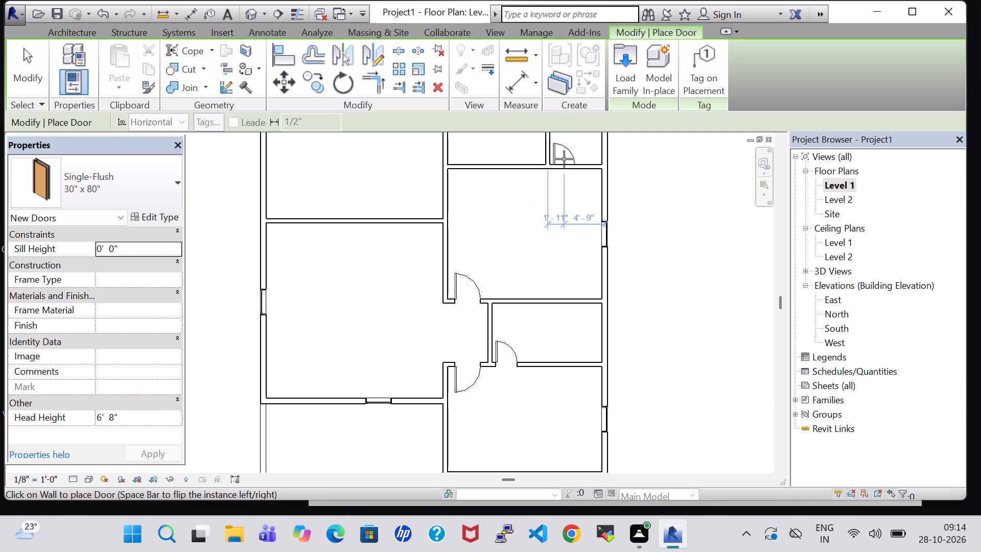
left_click(564, 159)
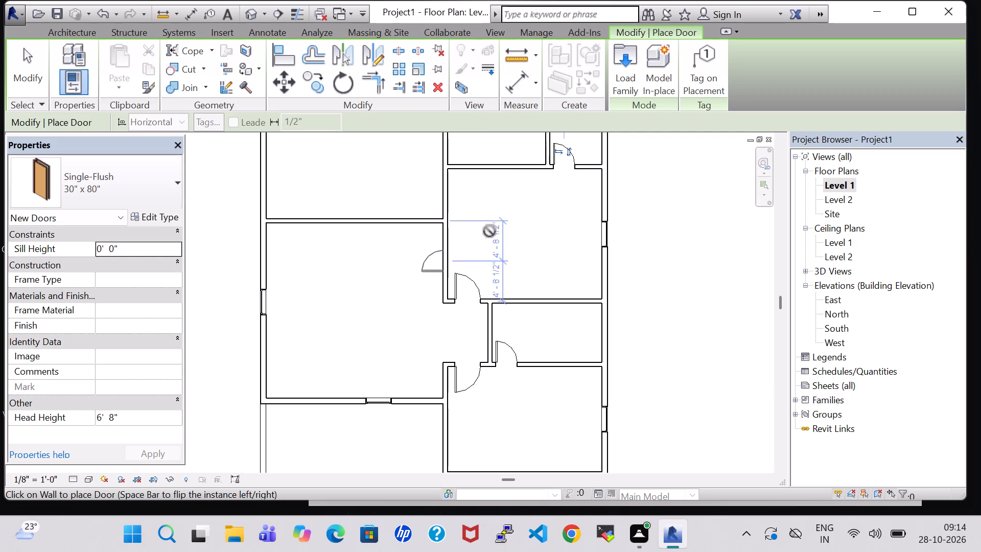
key("Escape")
key("Escape")
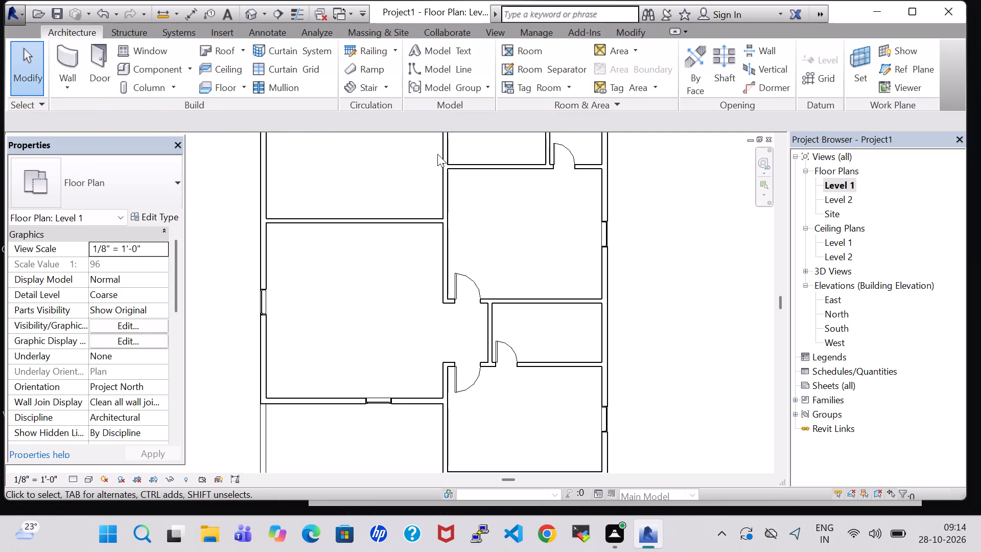
Split the INNER 6" wall right of the top-left room about 3'-0" below the top wall and 5'-6" further down, and delete the segment between.
middle_click(495, 230)
middle_click_drag(496, 243, 511, 350)
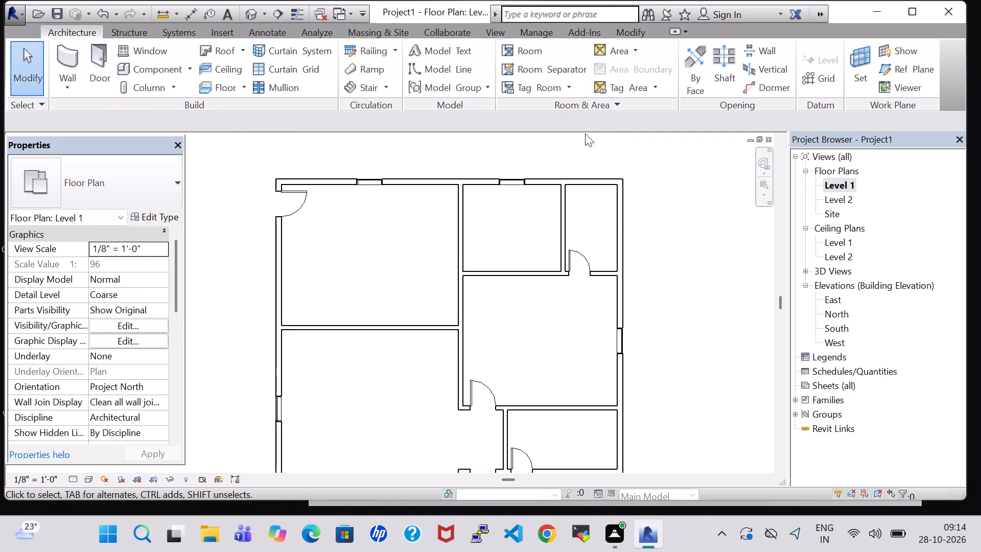
left_click(633, 37)
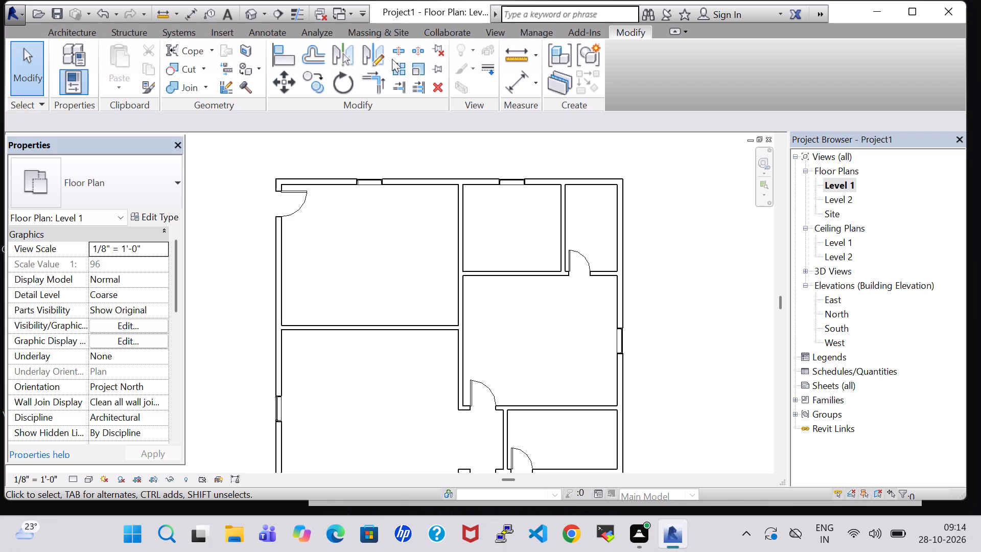
left_click(399, 53)
left_click(465, 207)
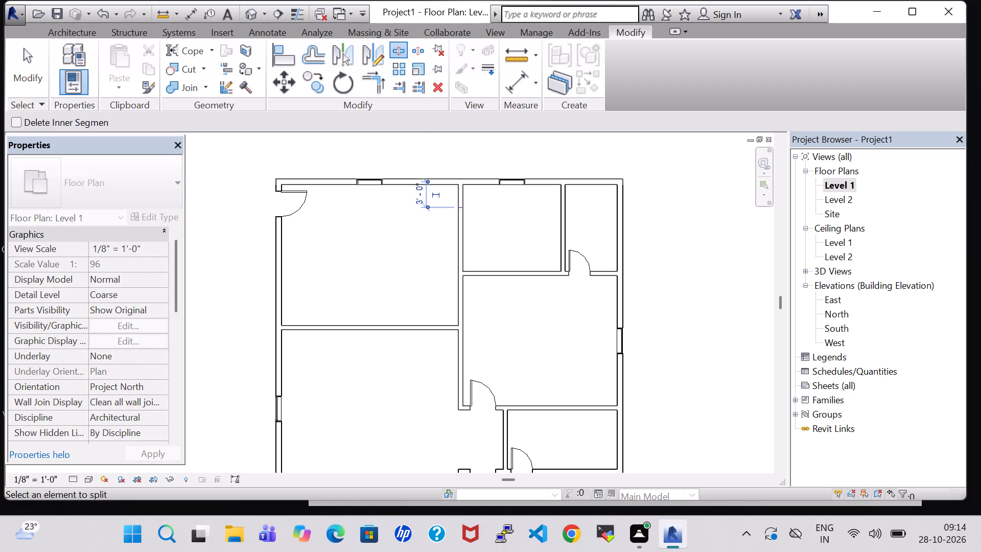
left_click(468, 254)
key("Escape")
key("Escape")
left_click(462, 238)
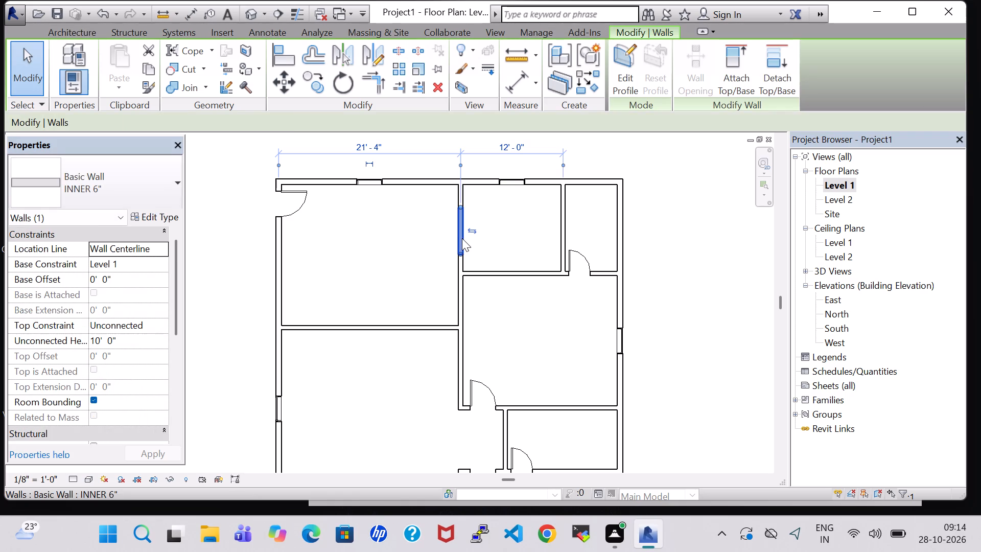
key("Delete")
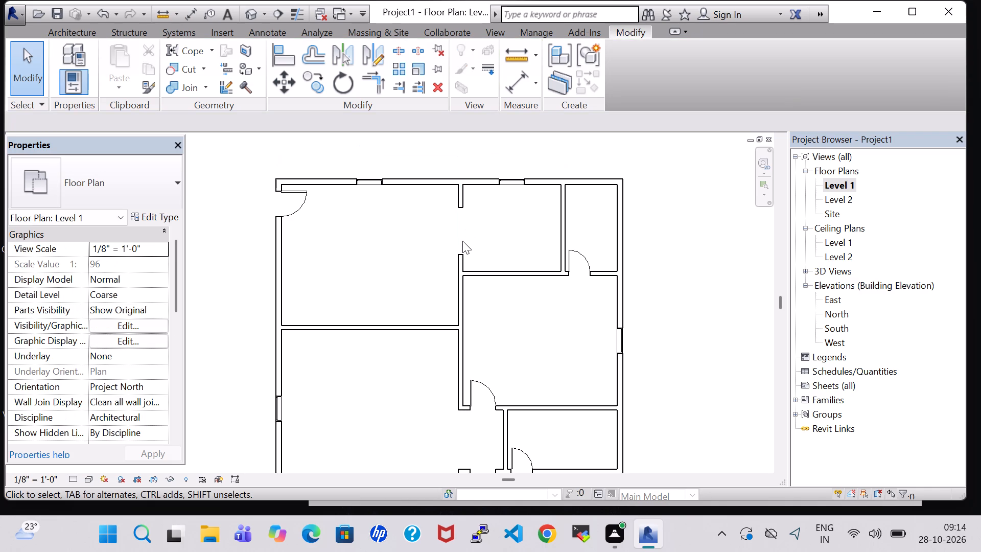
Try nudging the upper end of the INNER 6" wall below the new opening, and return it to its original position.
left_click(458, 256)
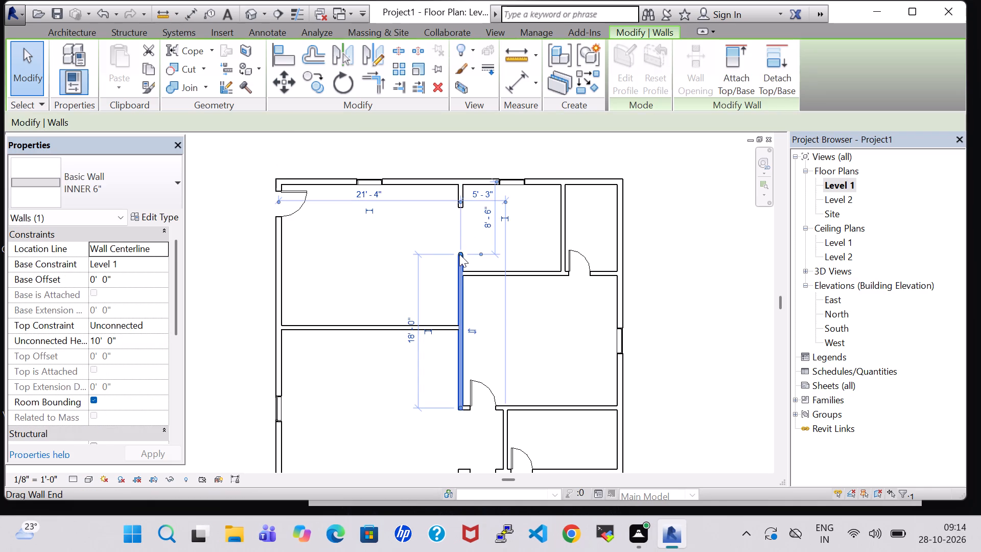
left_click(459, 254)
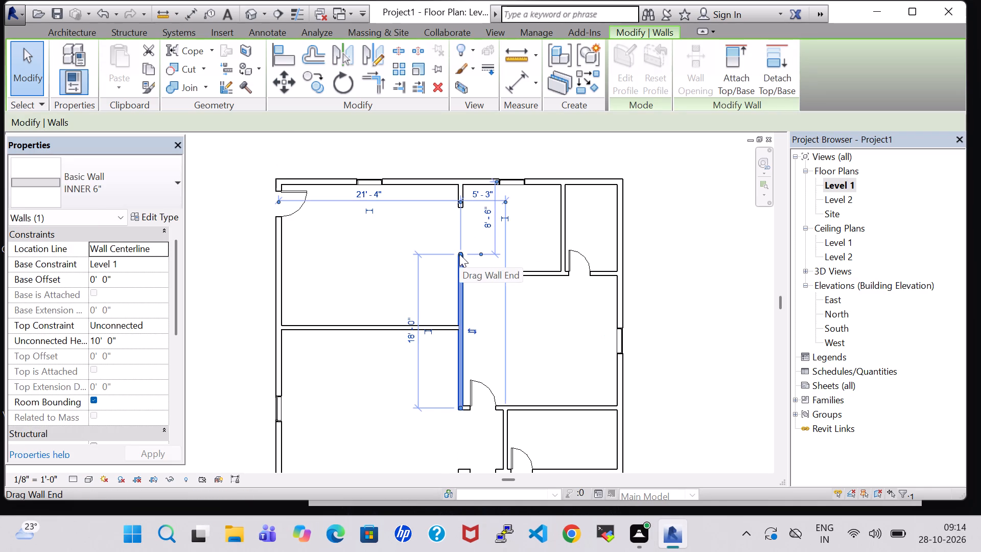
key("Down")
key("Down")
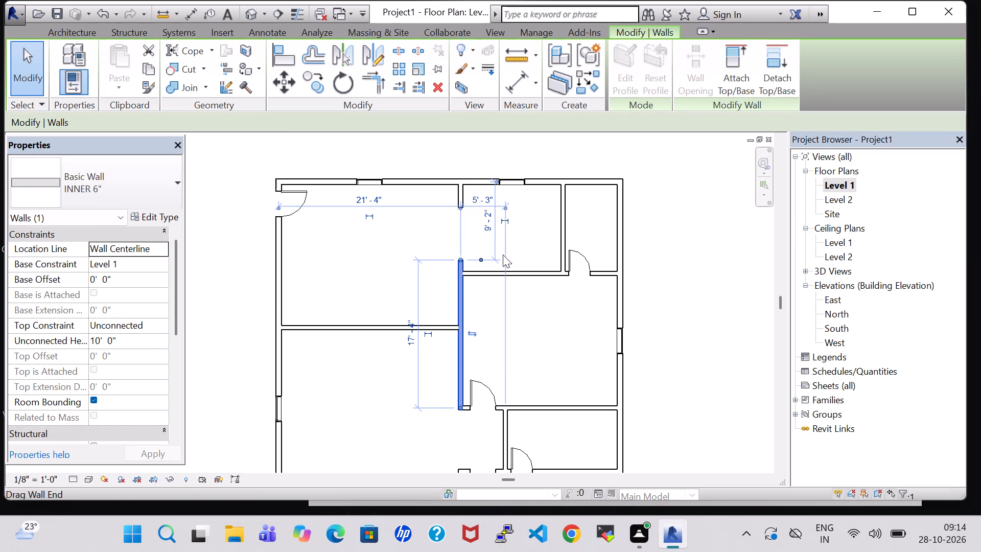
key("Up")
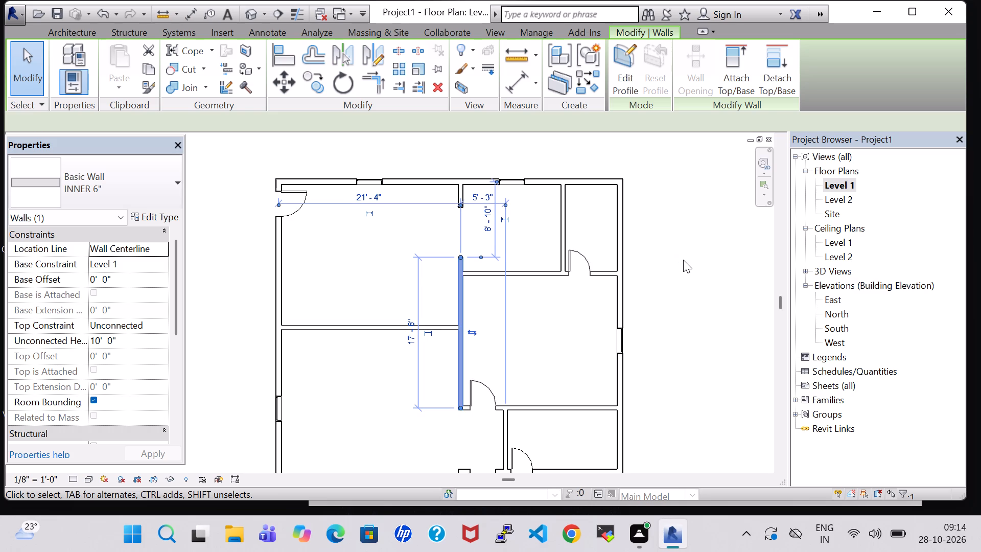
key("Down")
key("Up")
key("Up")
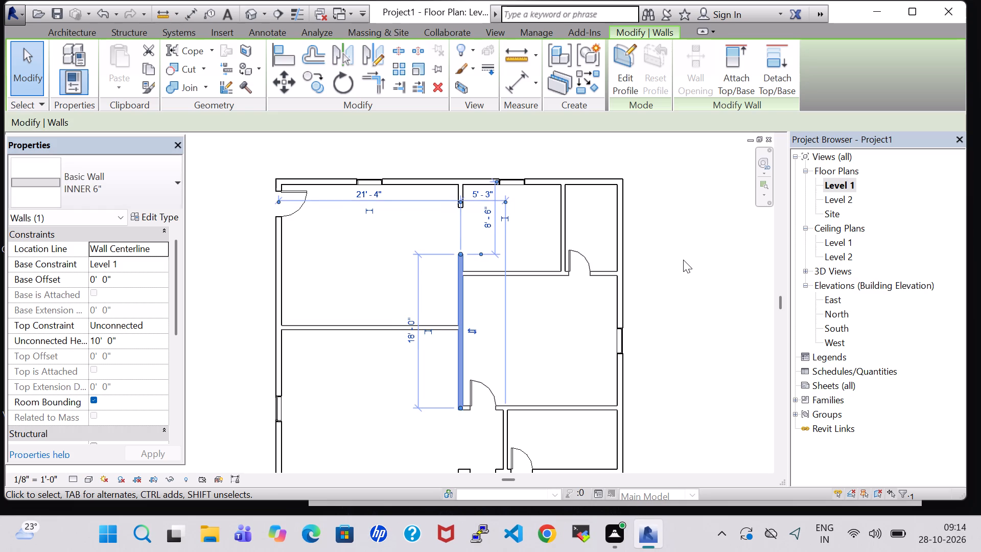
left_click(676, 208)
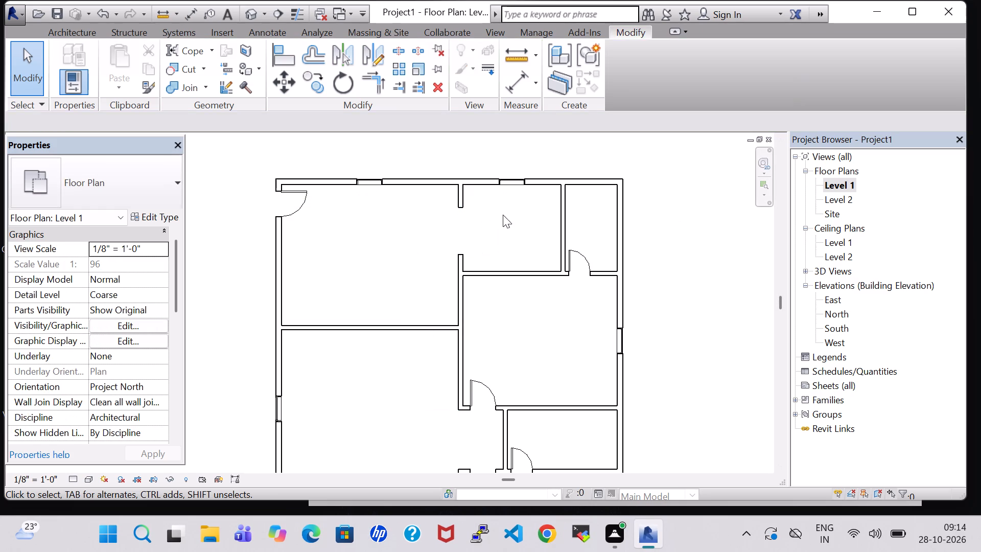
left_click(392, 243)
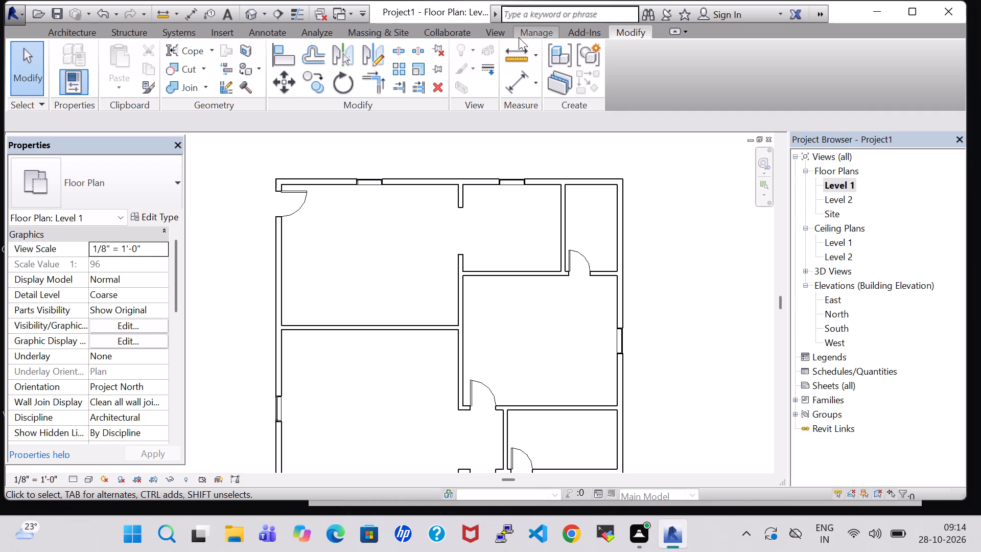
Split the top-left room's bottom wall with a gap about 2'-3 1/2" from its right wall and 6'-10" further left, and delete the segment between.
left_click(418, 51)
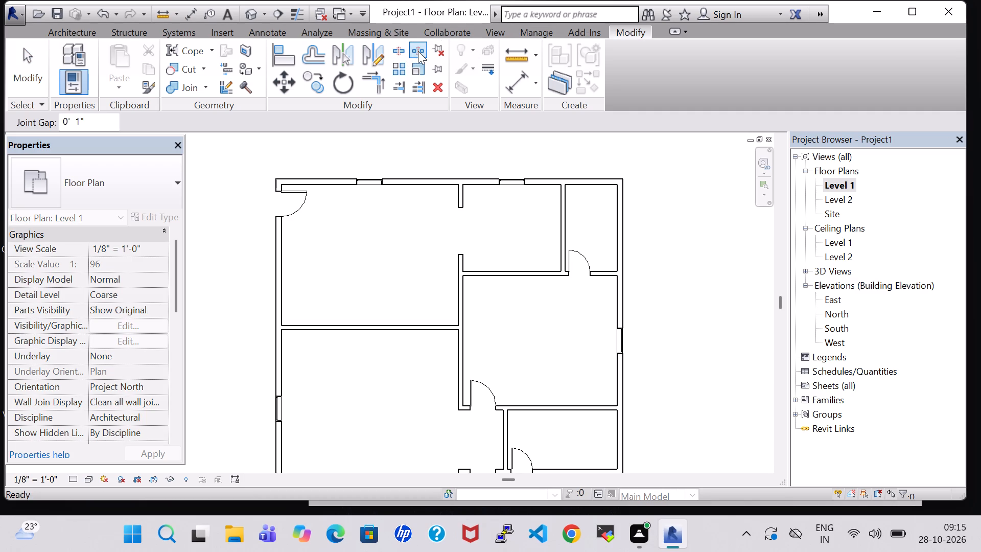
left_click(441, 323)
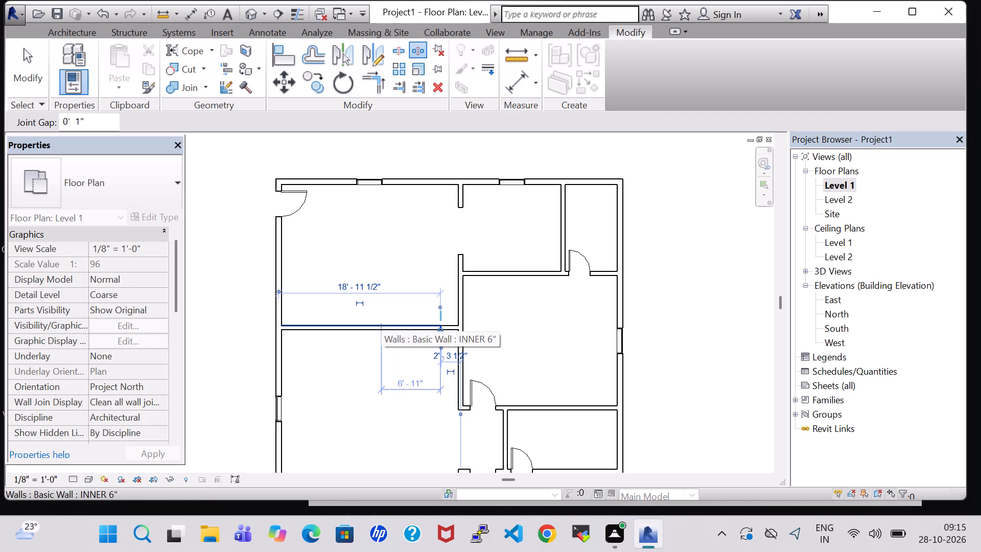
left_click(382, 322)
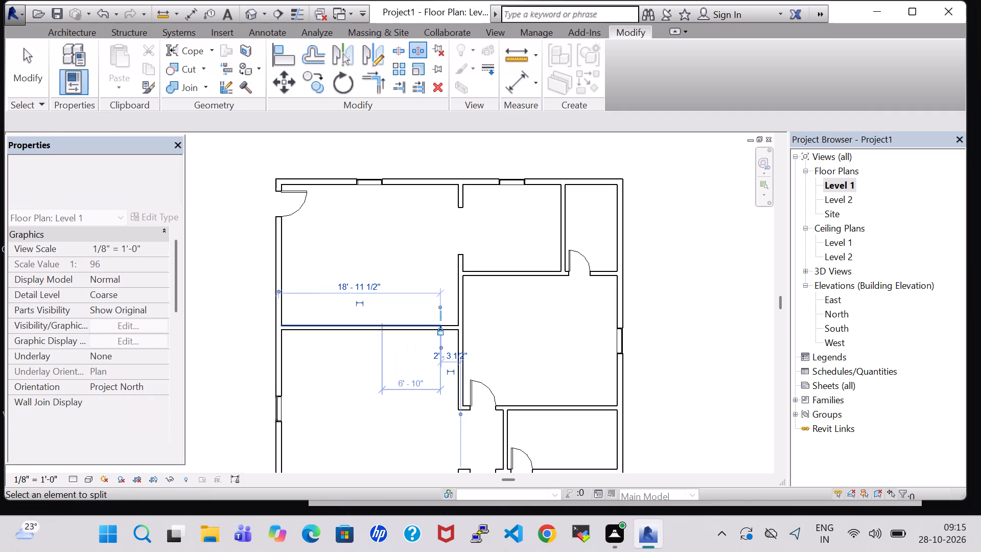
key("Escape")
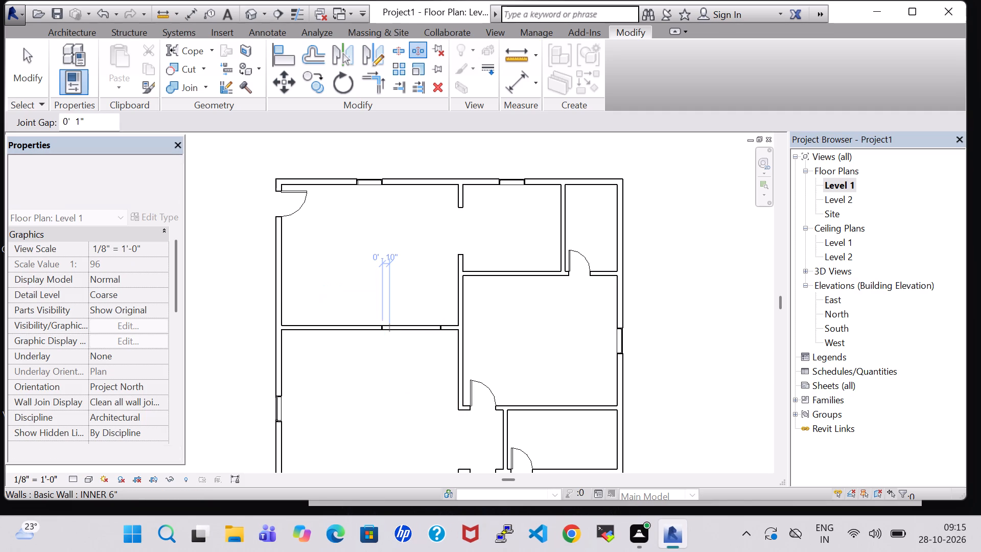
key("Escape")
double_click(393, 327)
key("Delete")
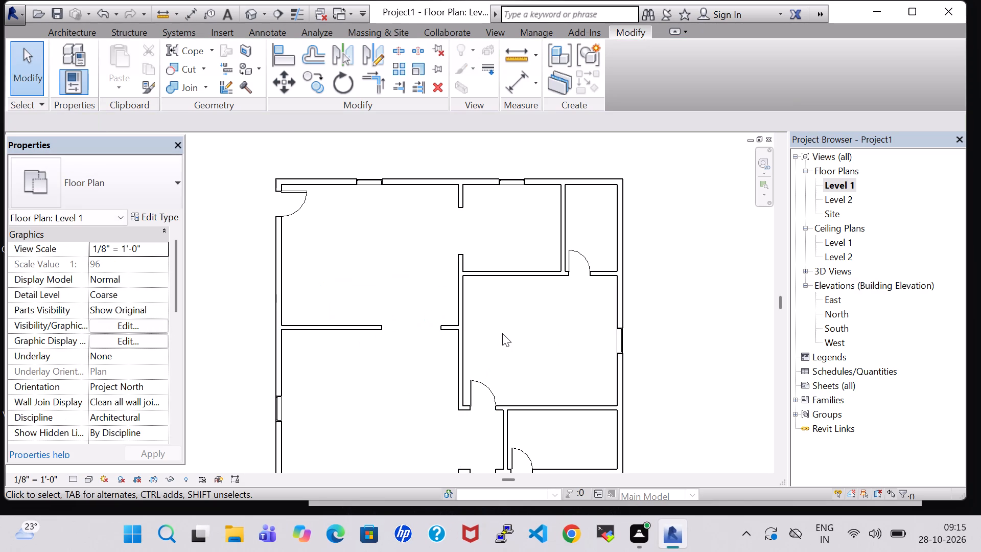
Load the residential door family Door-Exterior-Single-Entry-Half Arch Glass-Wood_Clad into the project.
left_click(504, 333)
scroll(504, 333, "down", 2)
middle_click_drag(504, 333, 491, 311)
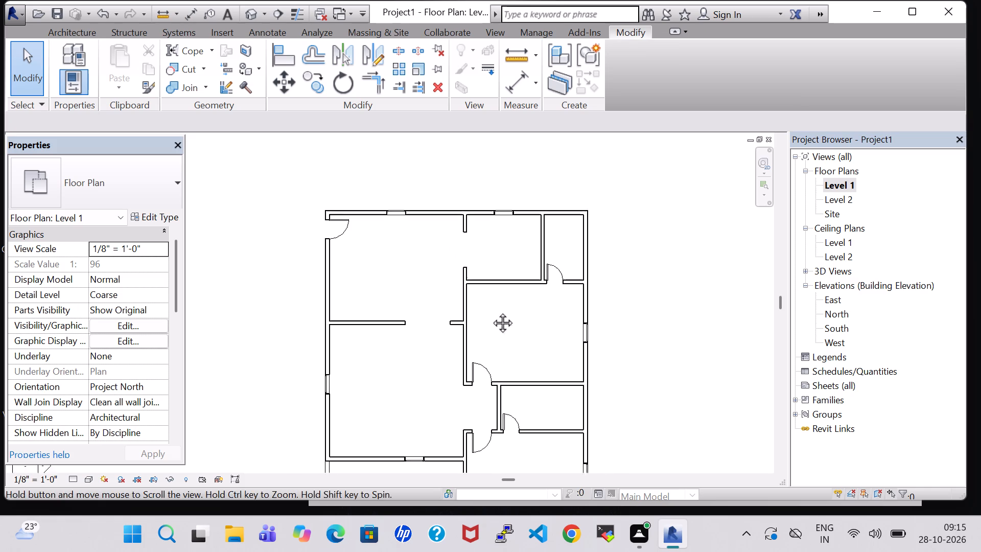
middle_click_drag(491, 311, 487, 270)
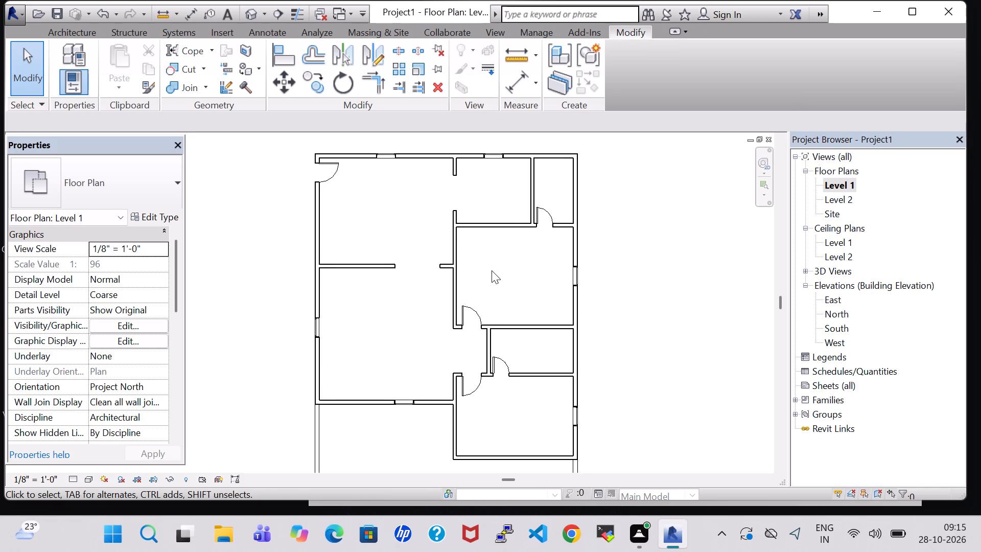
left_click(74, 37)
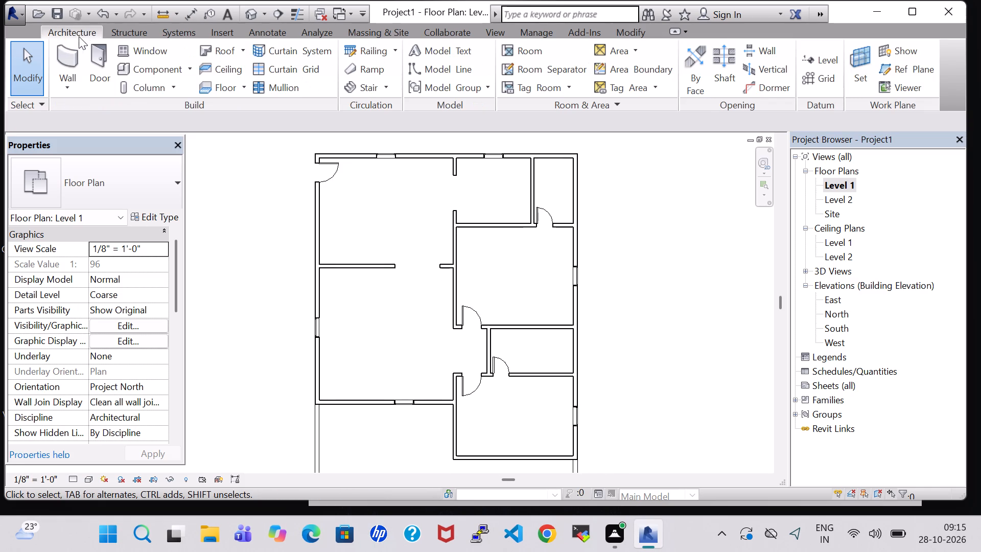
left_click(98, 52)
left_click(631, 62)
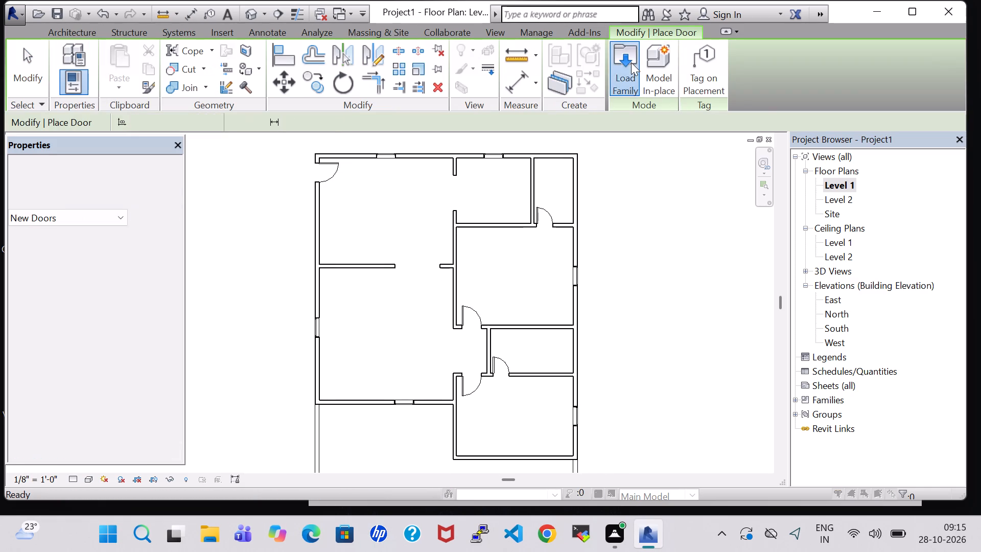
double_click(578, 264)
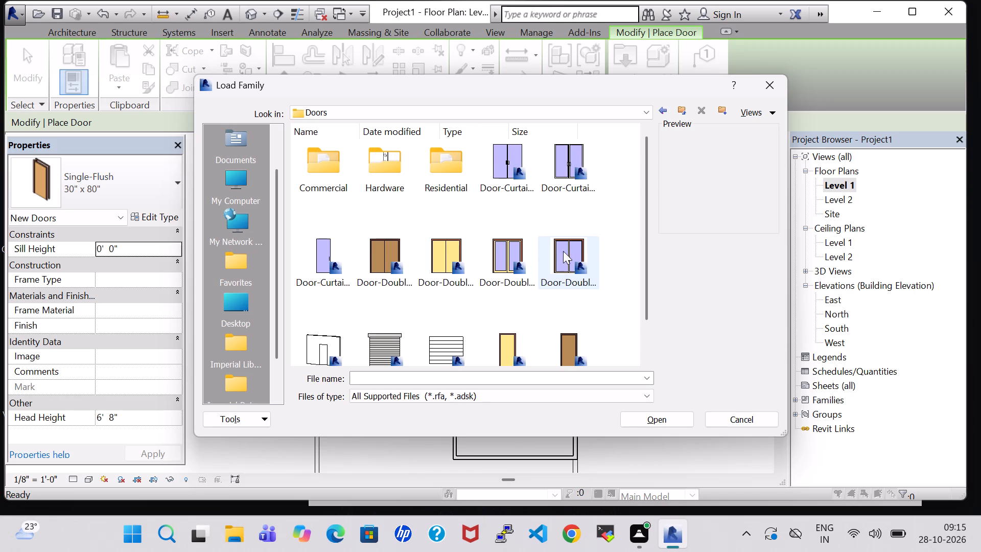
double_click(436, 166)
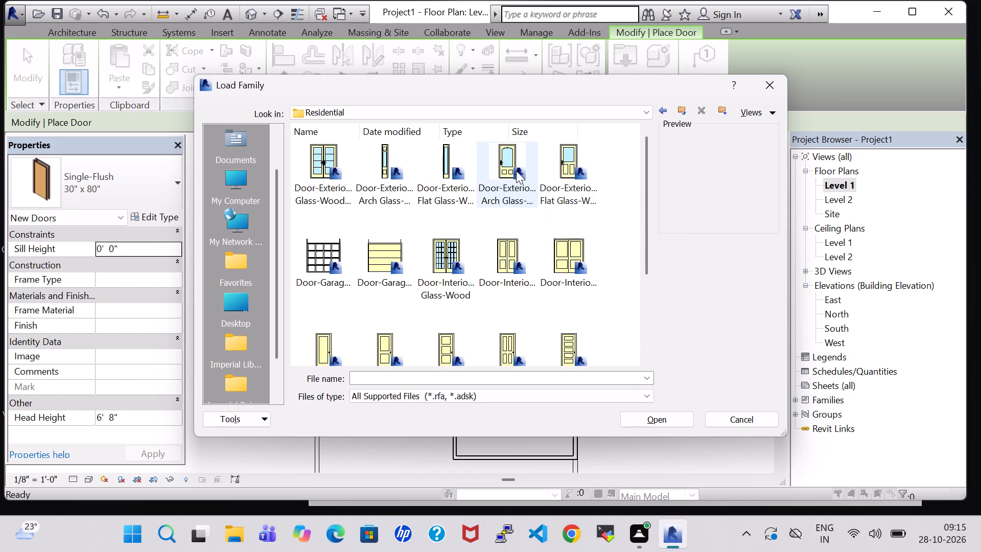
left_click(516, 171)
left_click(629, 411)
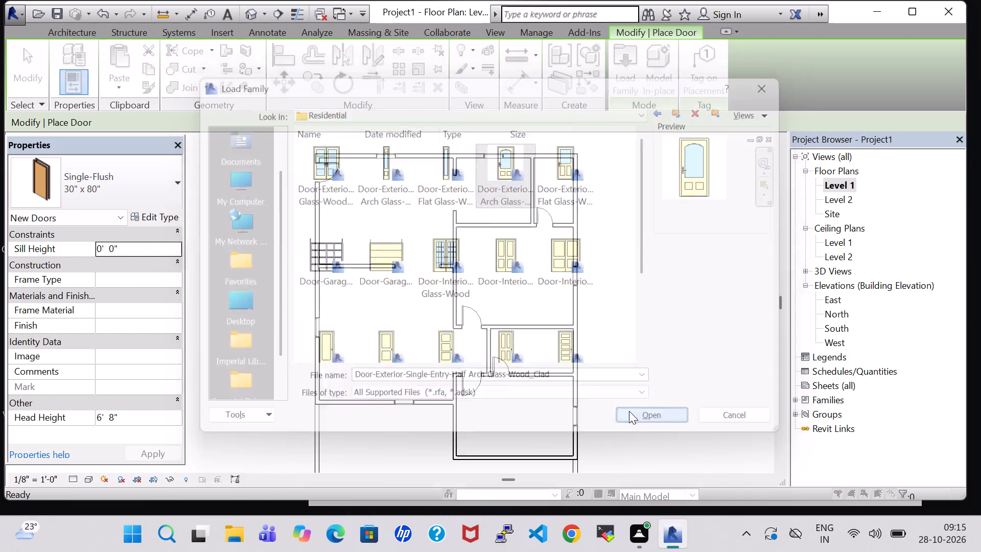
Place a 36" x 80" half arch glass exterior door near the left end of the lower-left room's bottom wall, swinging inward.
left_click(536, 335)
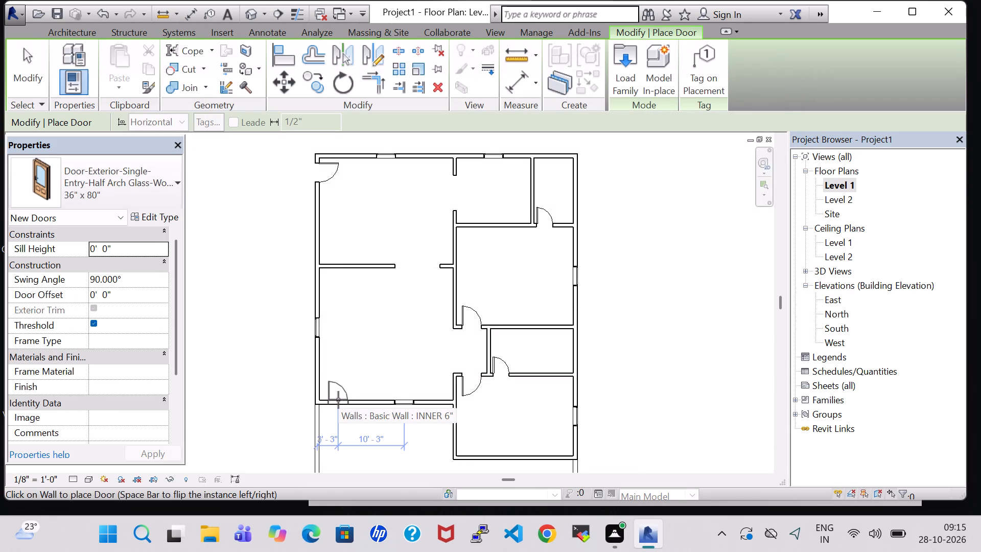
scroll(338, 400, "up", 9)
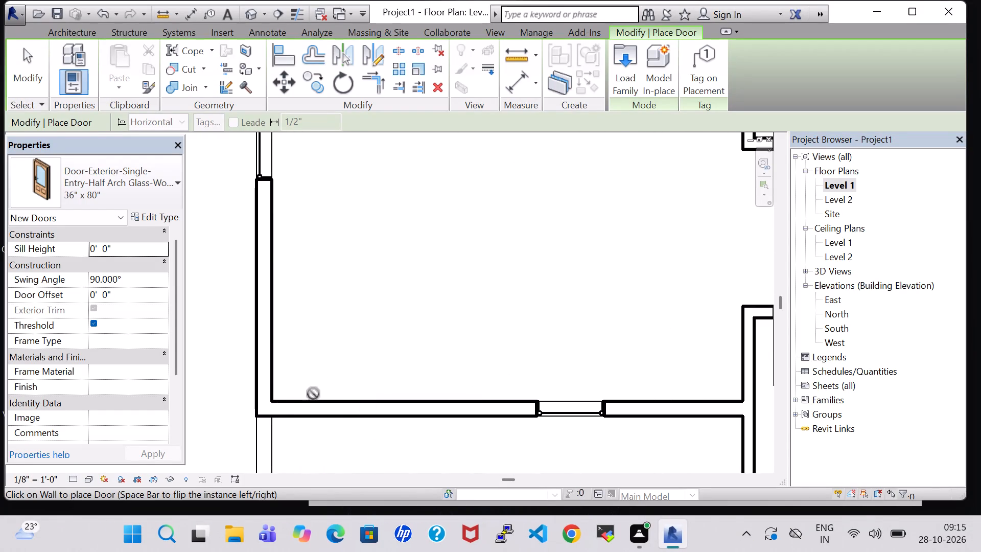
left_click(325, 407)
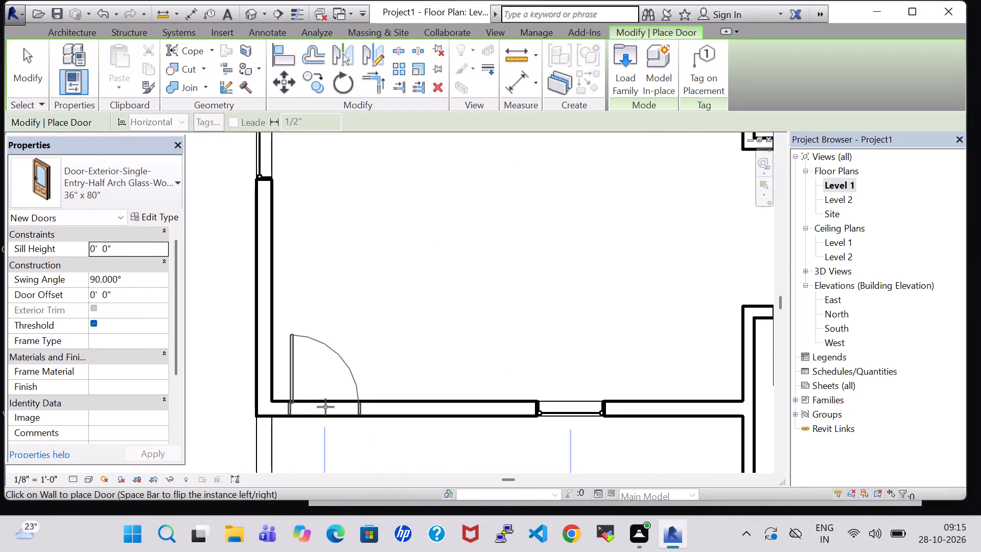
key("Escape")
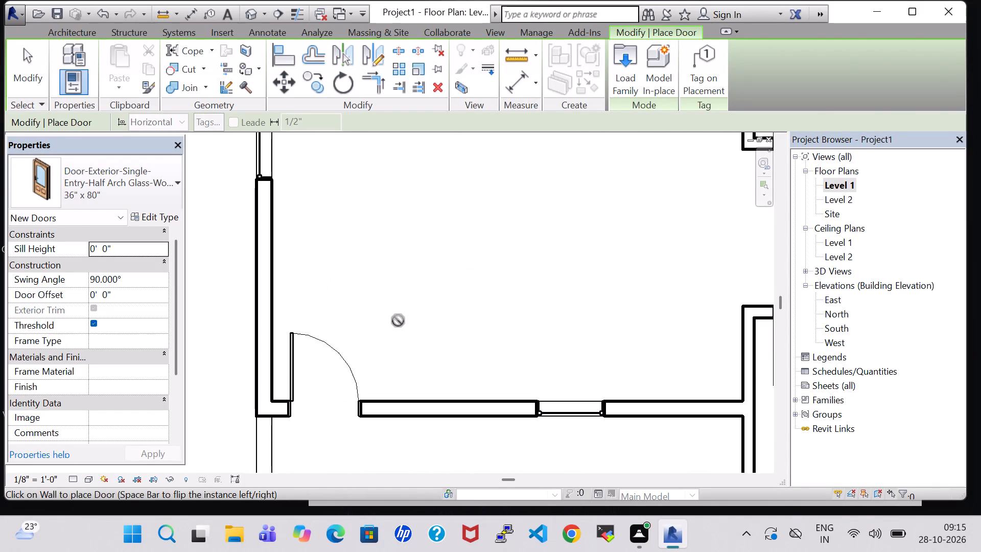
key("Escape")
Examine the whole house in the 3D view, trying the Shaded visual style and returning to Realistic.
left_click(254, 12)
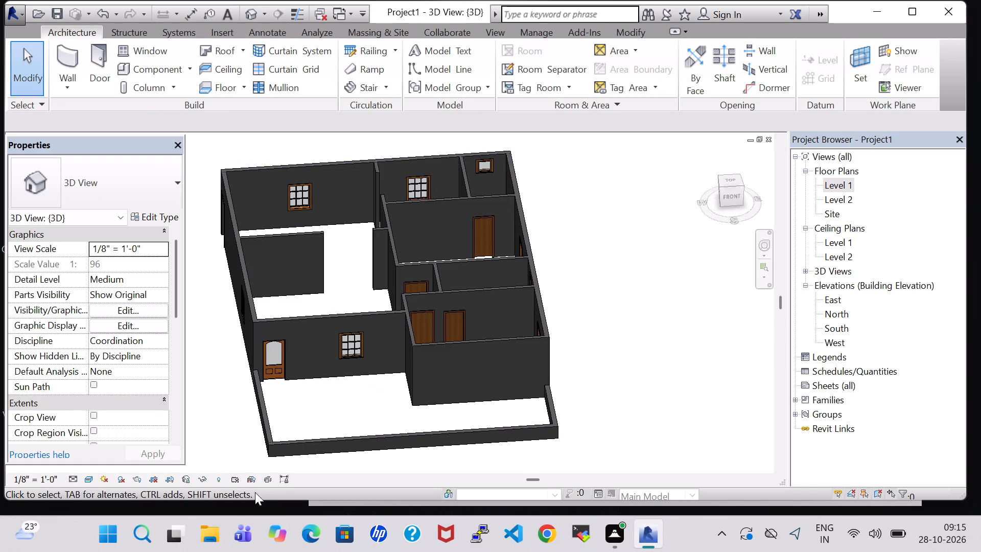
left_click(86, 476)
left_click(125, 425)
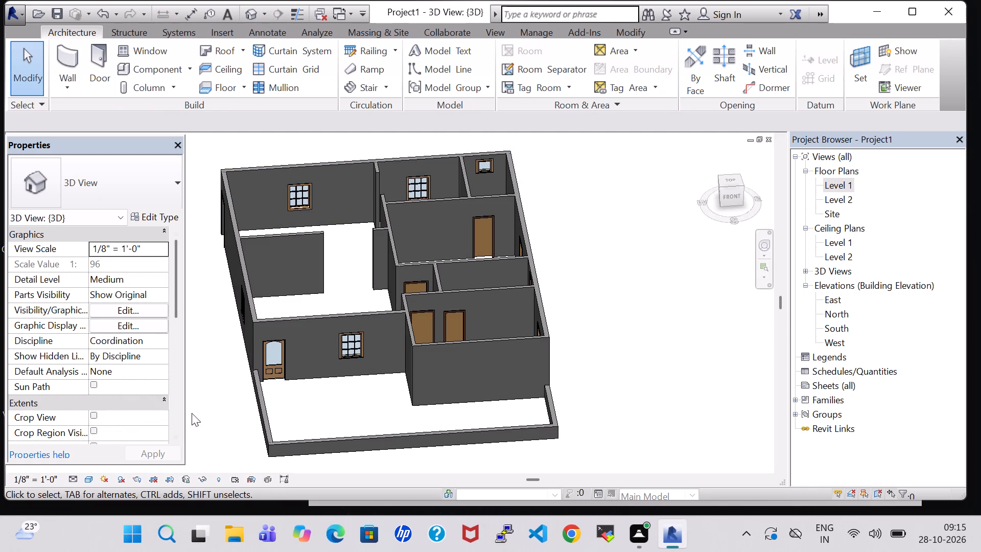
left_click(92, 483)
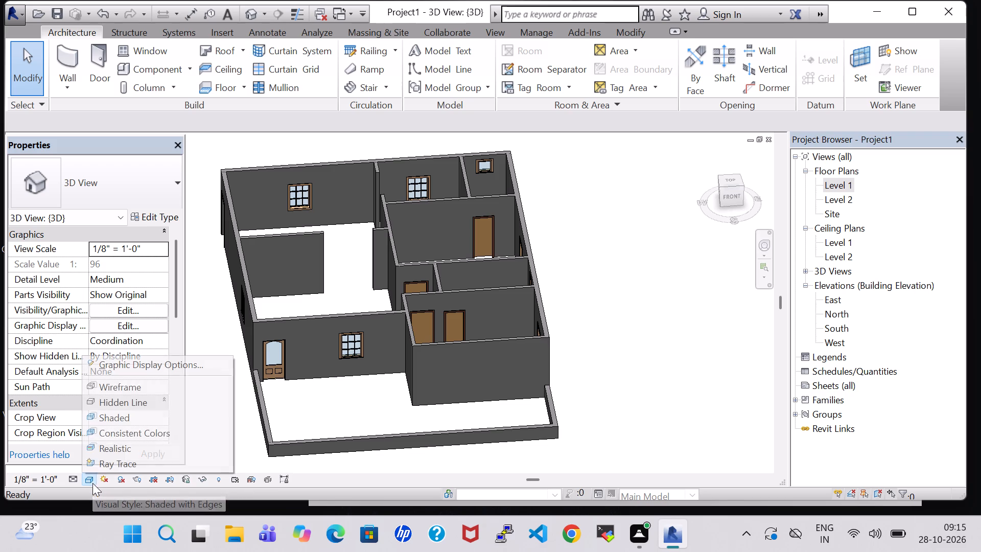
left_click(100, 448)
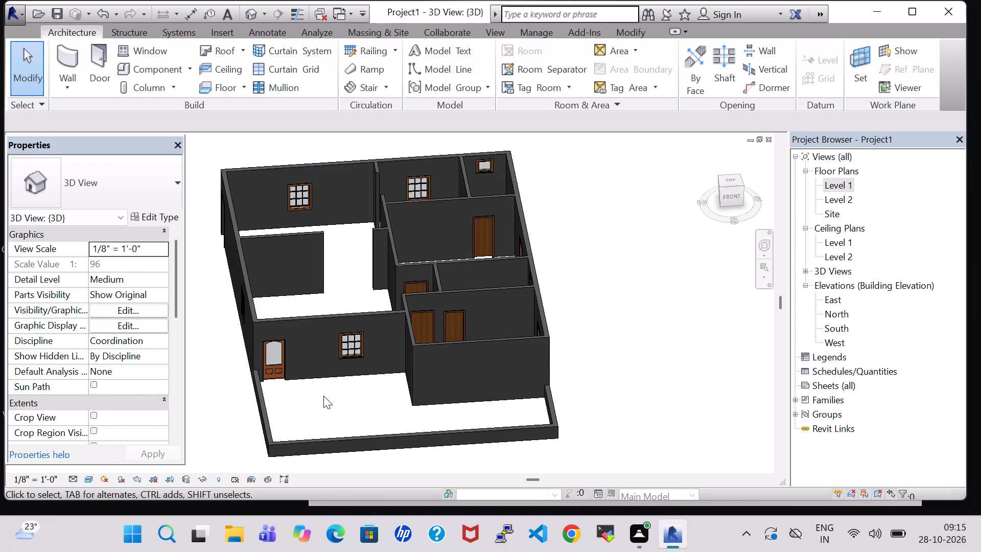
middle_click_drag(323, 396, 435, 355, "shift")
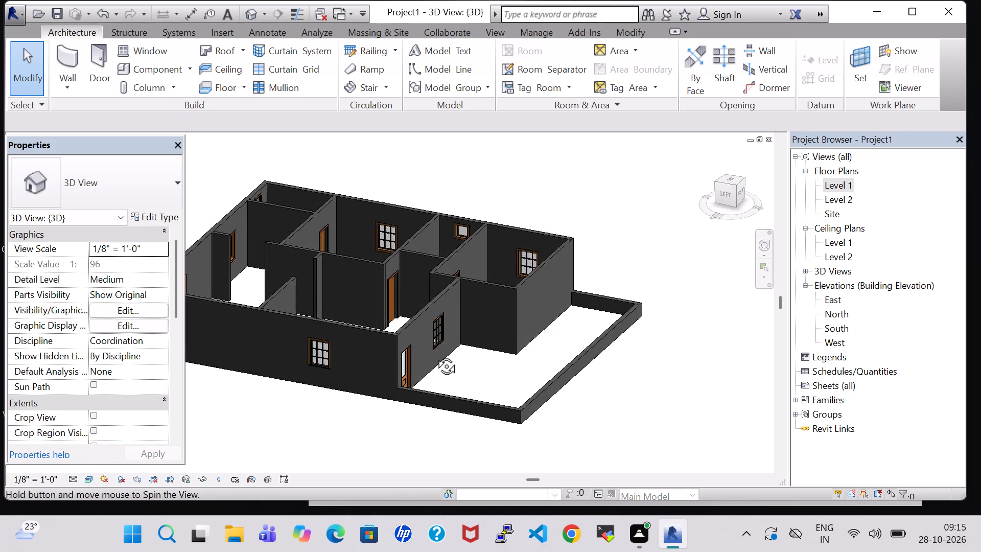
middle_click_drag(435, 355, 360, 425, "shift")
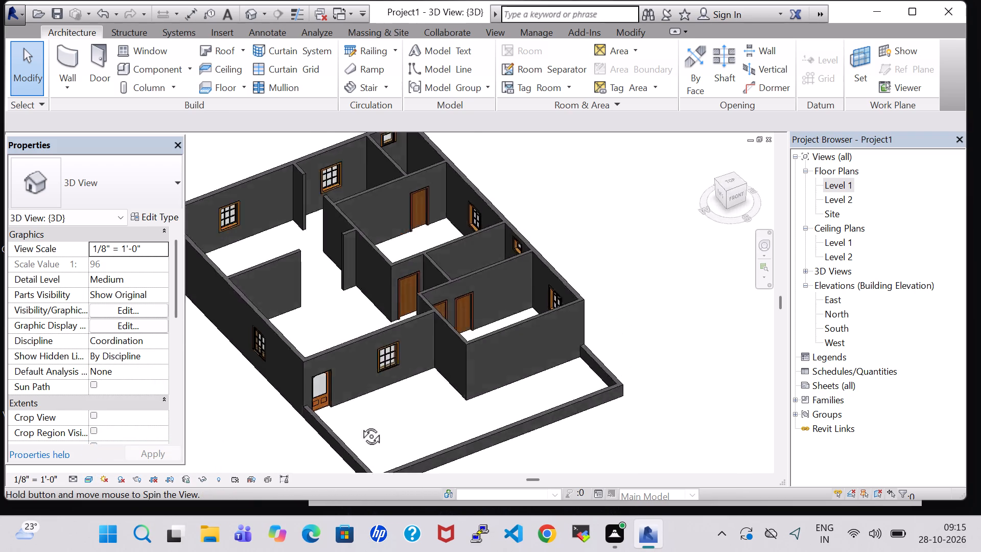
middle_click_drag(360, 425, 322, 433, "shift")
middle_click_drag(346, 282, 359, 333, "shift")
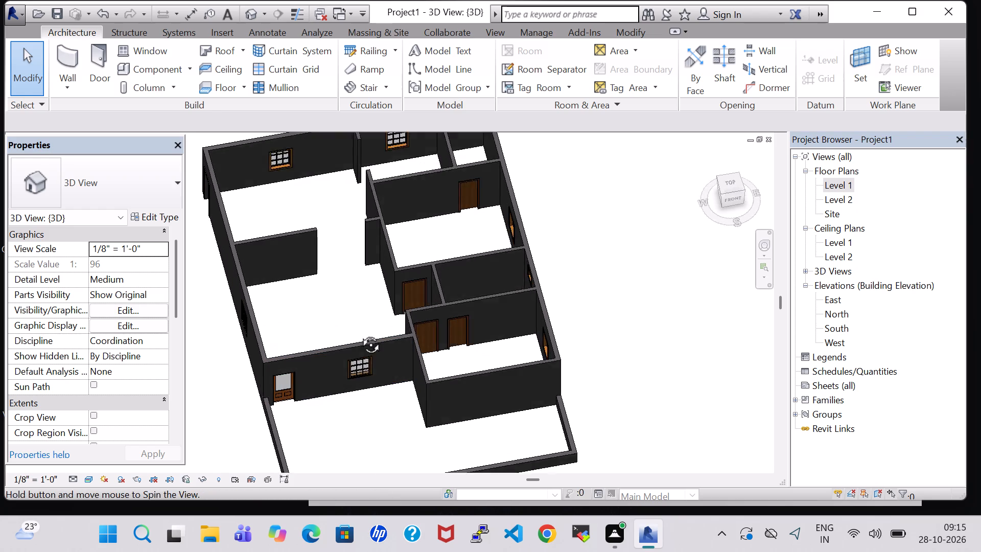
middle_click_drag(359, 333, 357, 375, "shift")
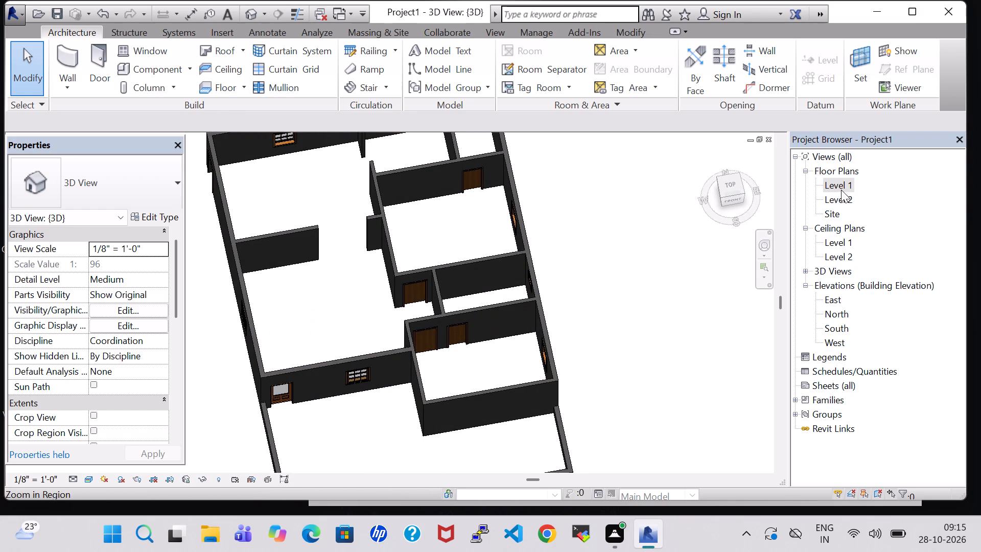
Return to the Level 1 floor plan and load the furniture family Table-Dining Round w Chairs.
double_click(841, 190)
scroll(514, 215, "down", 5)
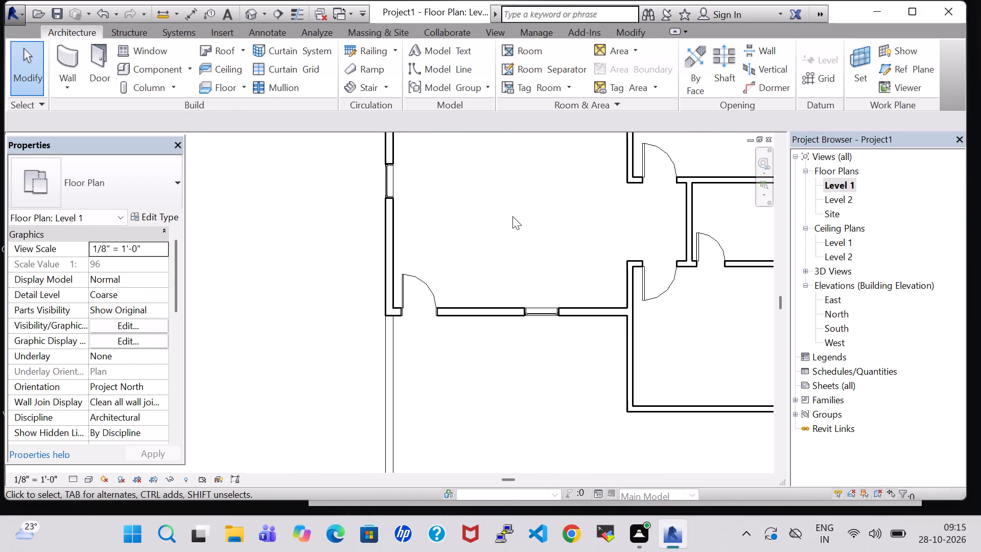
scroll(512, 216, "down", 6)
middle_click_drag(510, 194, 518, 368)
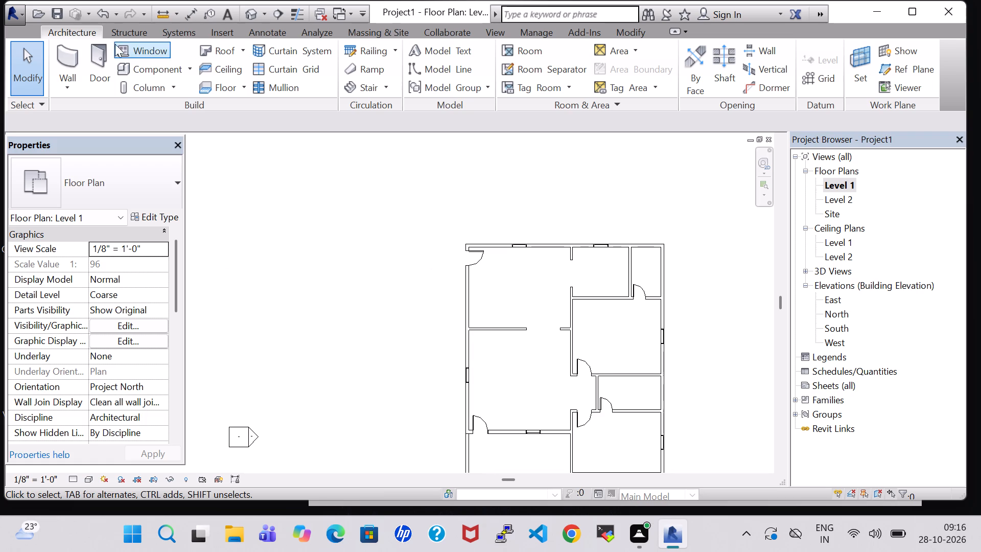
left_click(146, 70)
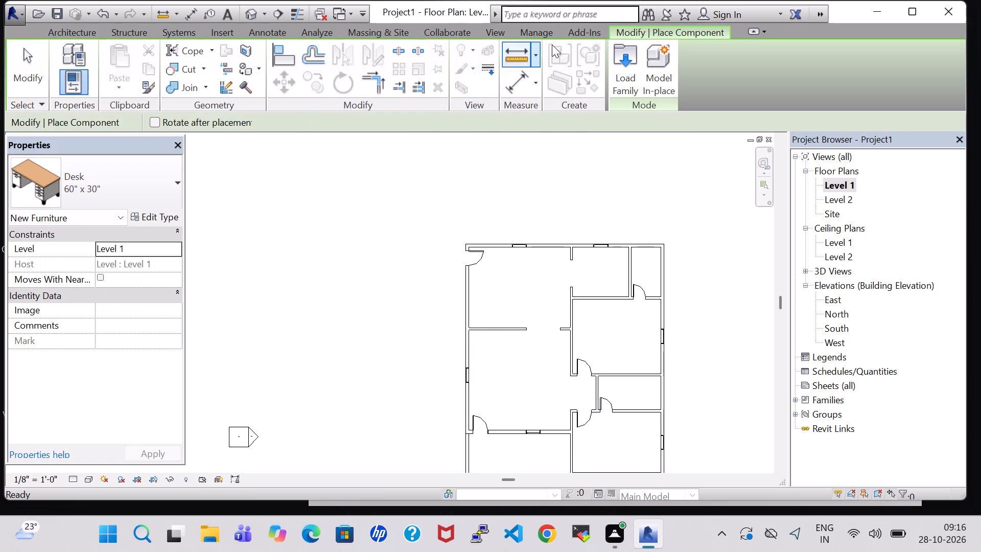
left_click(627, 59)
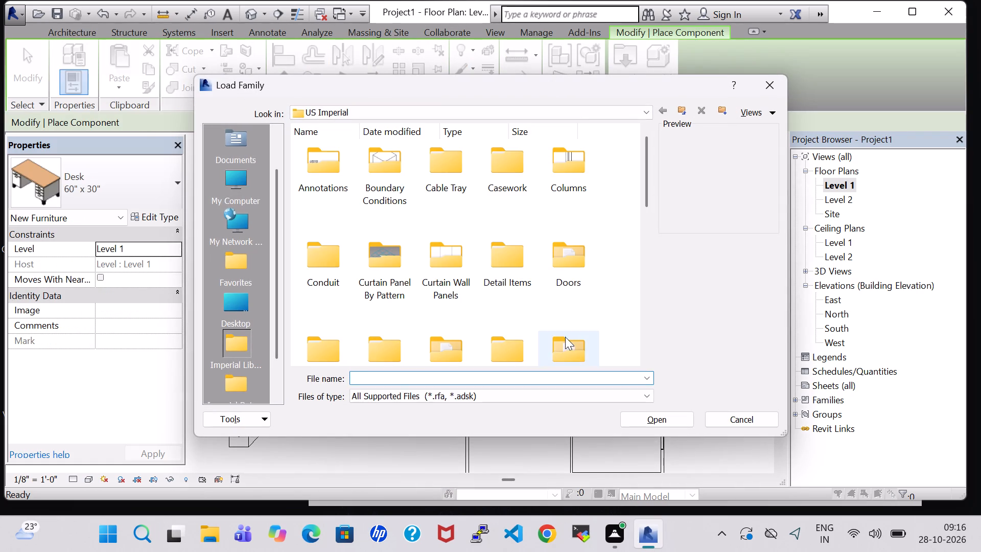
double_click(565, 337)
double_click(494, 170)
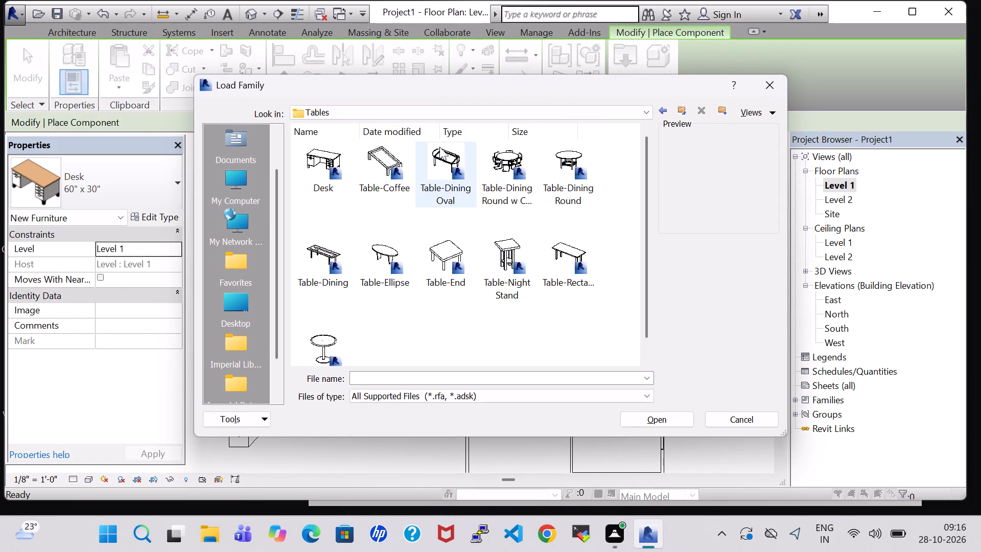
left_click(509, 183)
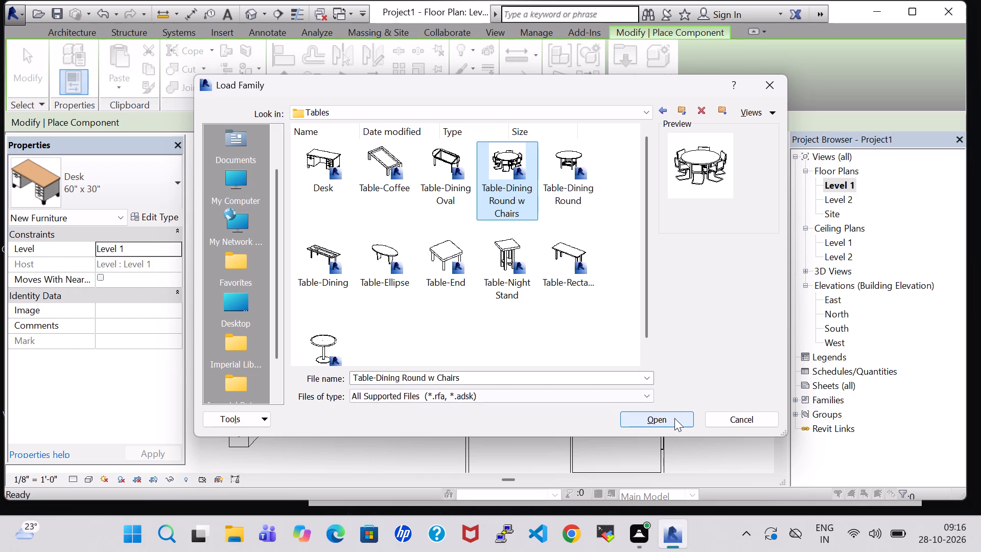
double_click(674, 418)
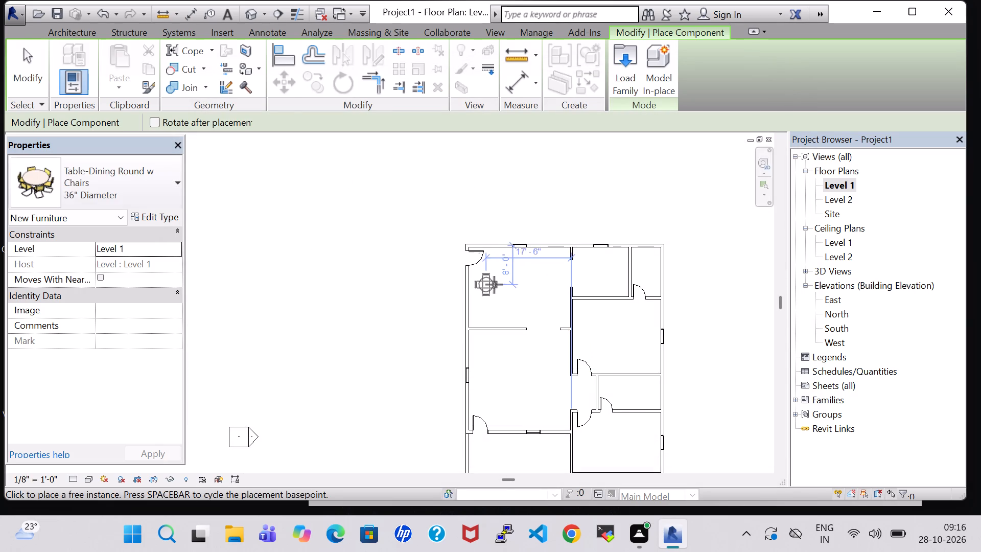
Place a 36" Diameter round dining table in the top-left room, about 14'-5" from its right wall and 8'-0" below the top wall.
left_click(501, 285)
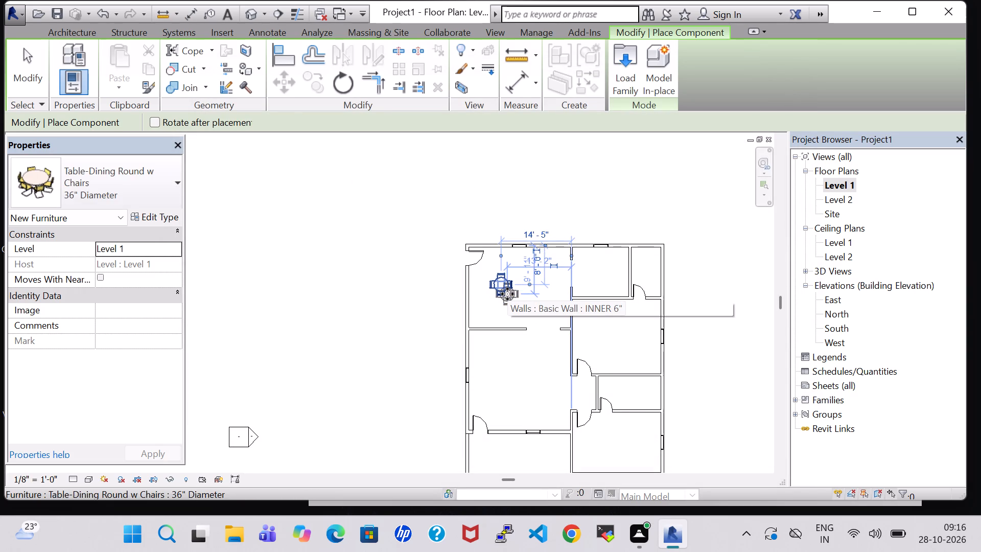
key("Escape")
key("Escape")
Nudge the round dining table three increments down and a net three increments right, toward the top-left room's centre.
left_click(505, 290)
key("Down")
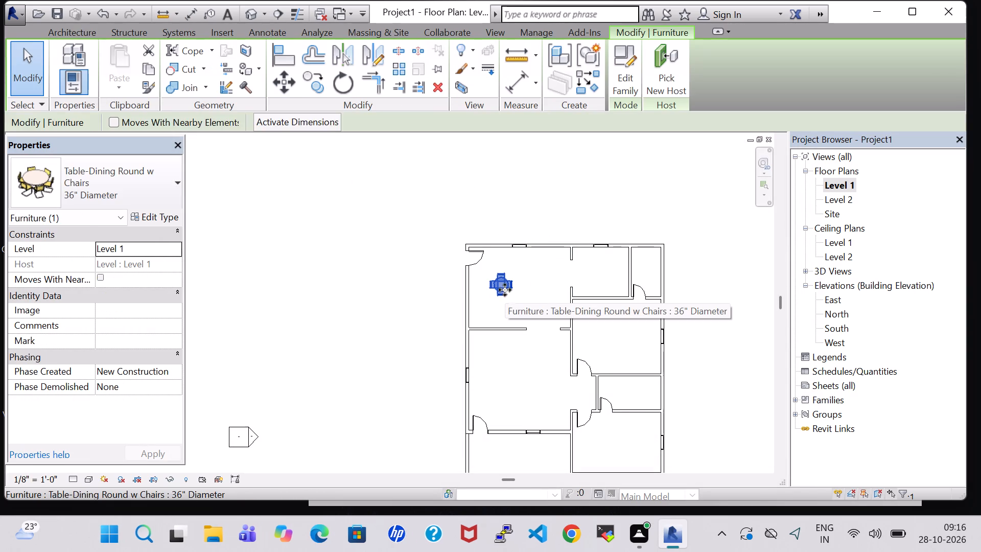
key("Down")
key("Right")
key("Right")
key("Right")
key("Right")
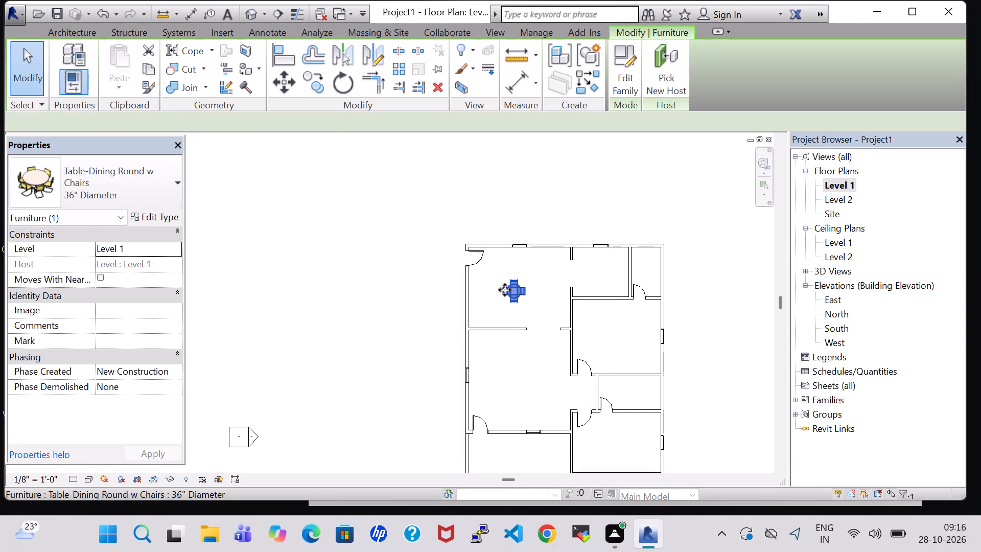
key("Down")
key("Left")
Change the round dining table's type to 60" Diameter.
left_click(162, 222)
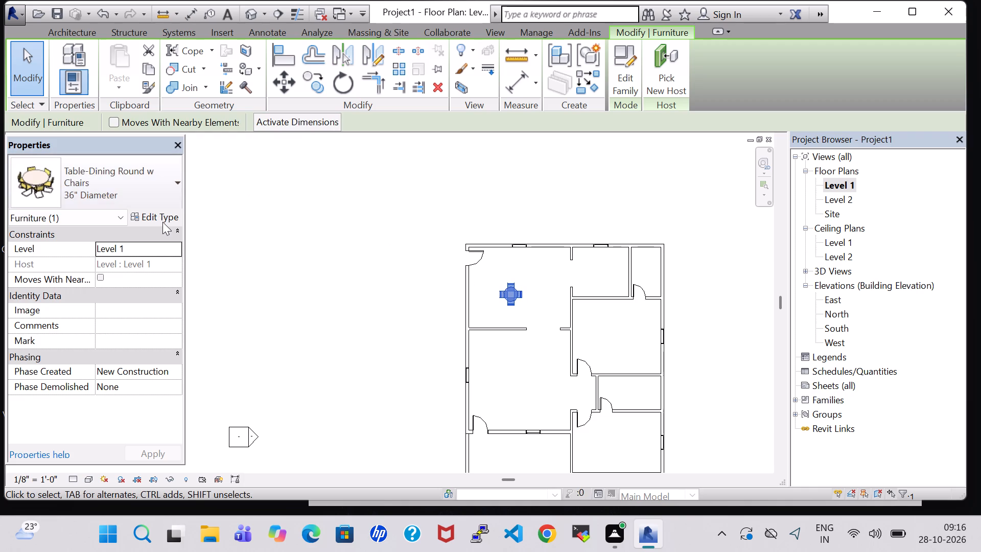
left_click(495, 116)
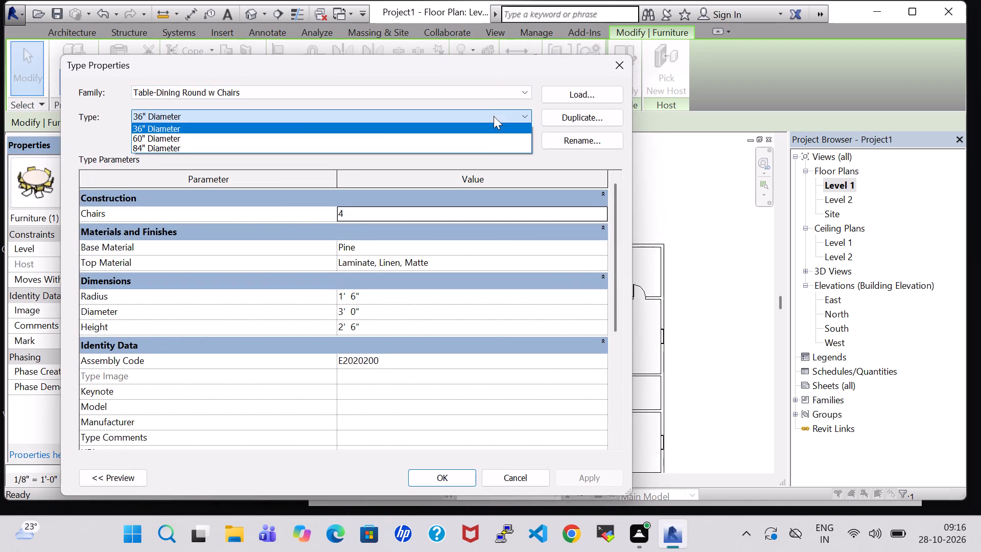
left_click(488, 136)
left_click(465, 476)
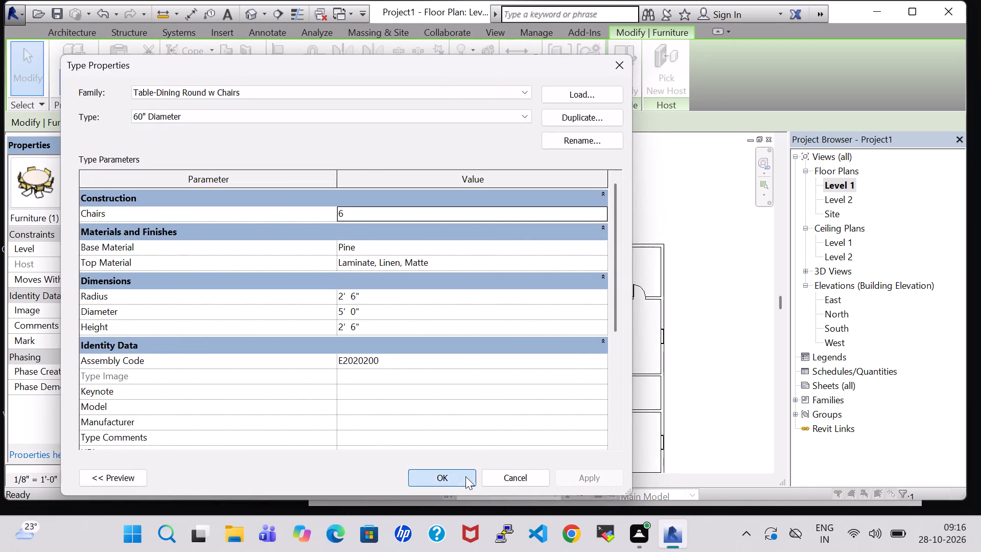
left_click(701, 302)
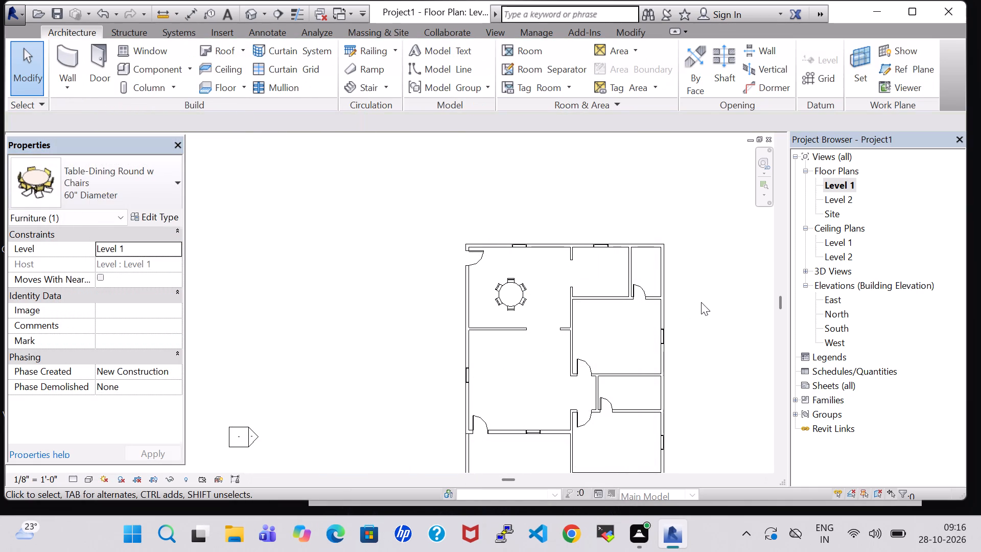
Nudge the 60" dining table two increments up within the top-left room.
scroll(595, 316, "up", 4)
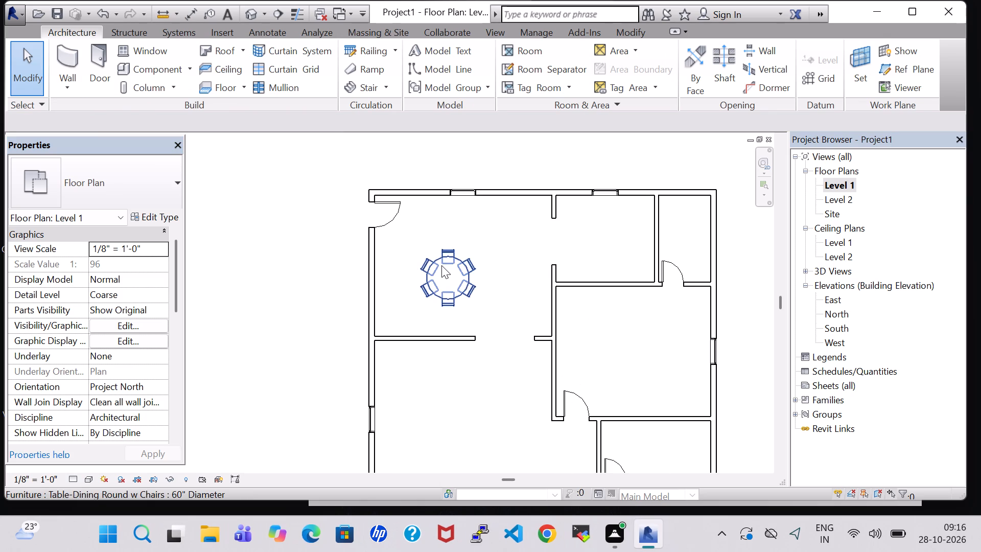
left_click(442, 264)
key("Up")
key("Up")
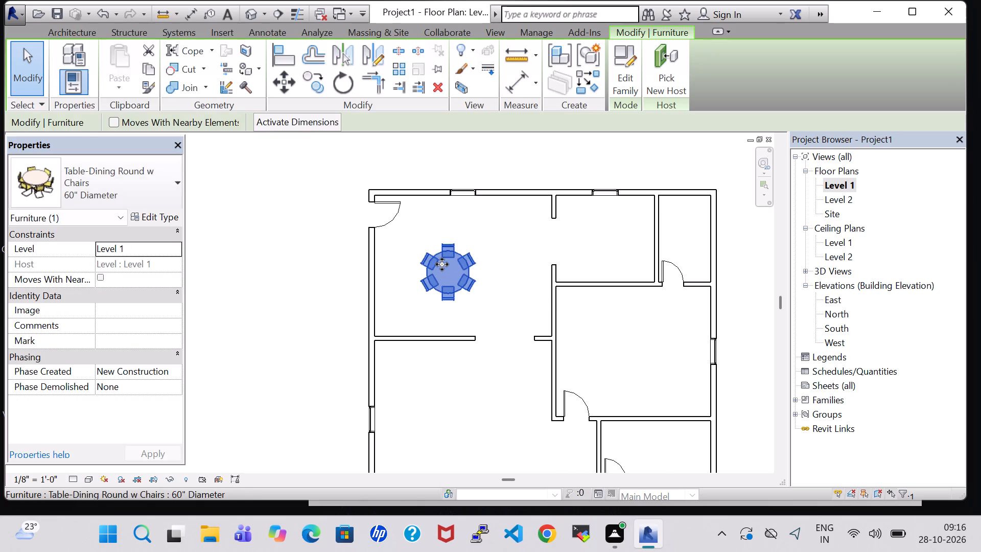
Nudge the 60" round dining table two increments right within the top-left room.
key("Right")
key("Right")
left_click(272, 258)
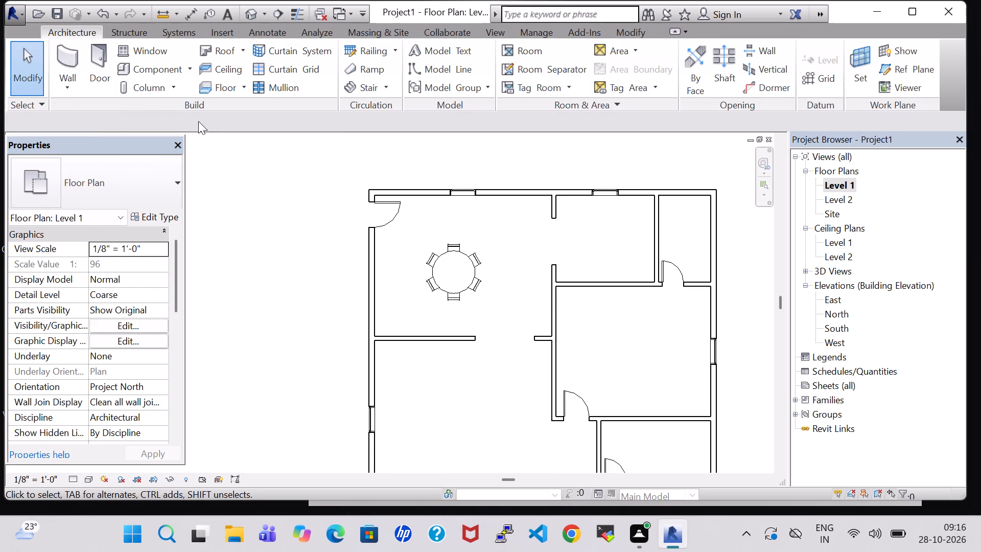
Load the Sink Vanity-Square family from the US Imperial library's Plumbing, Architectural, Fixtures, Sinks folder.
left_click(153, 74)
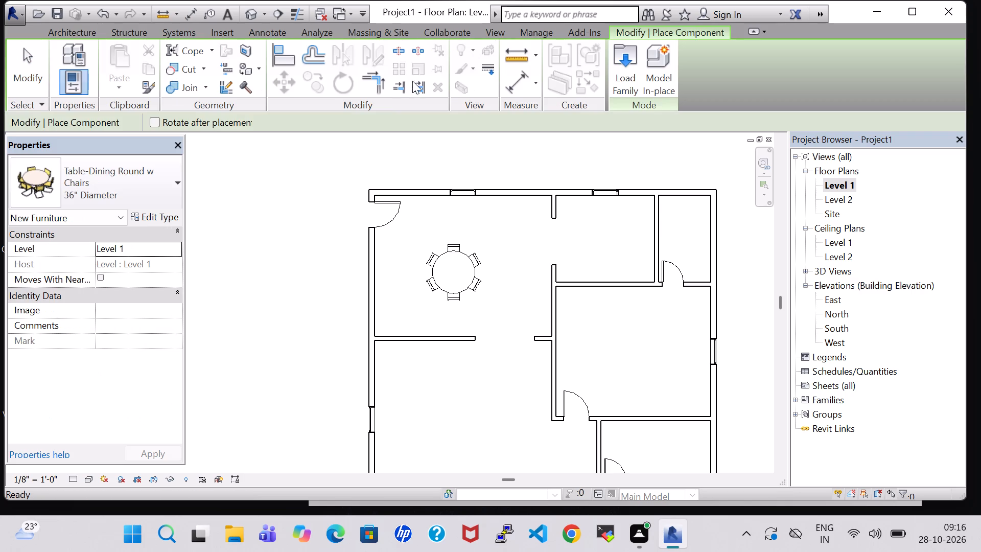
left_click(621, 68)
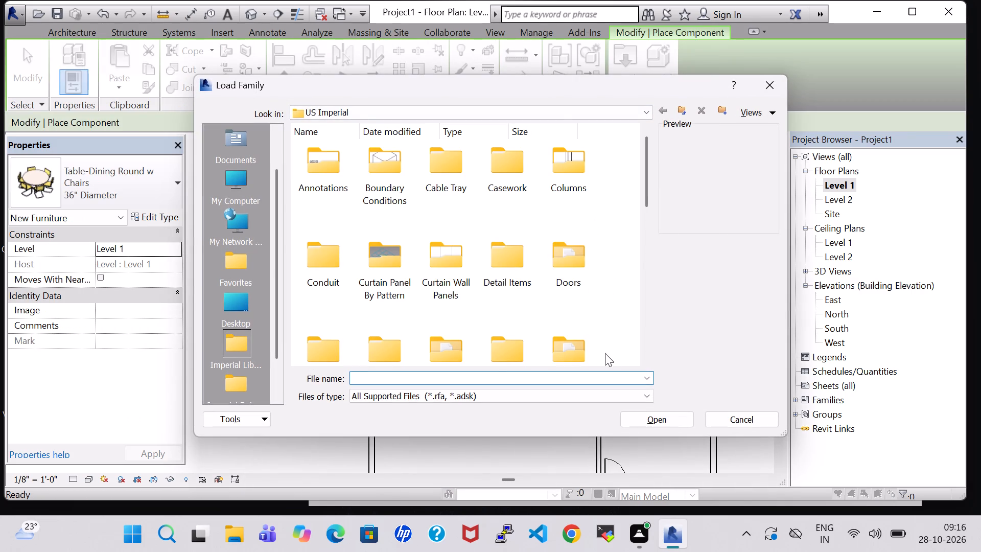
double_click(586, 349)
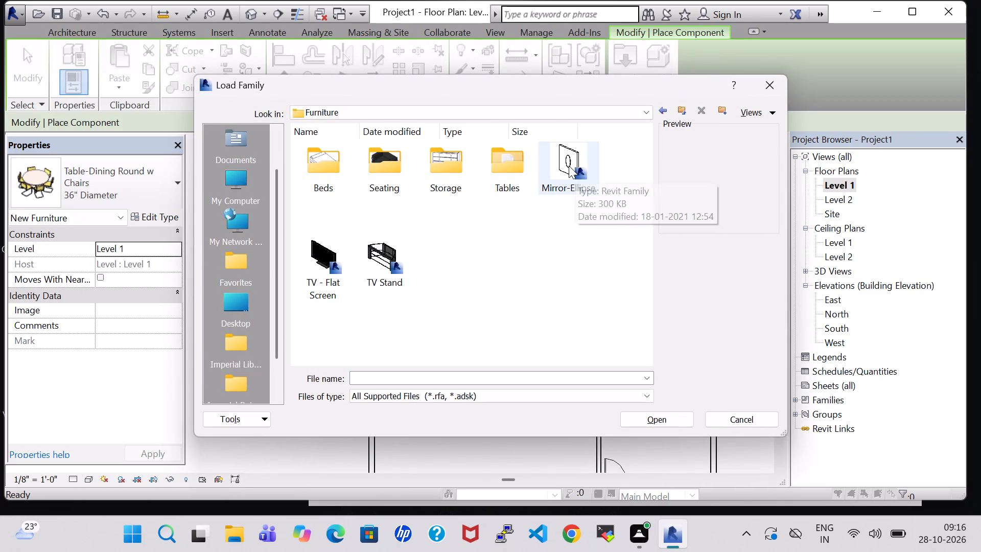
left_click(658, 115)
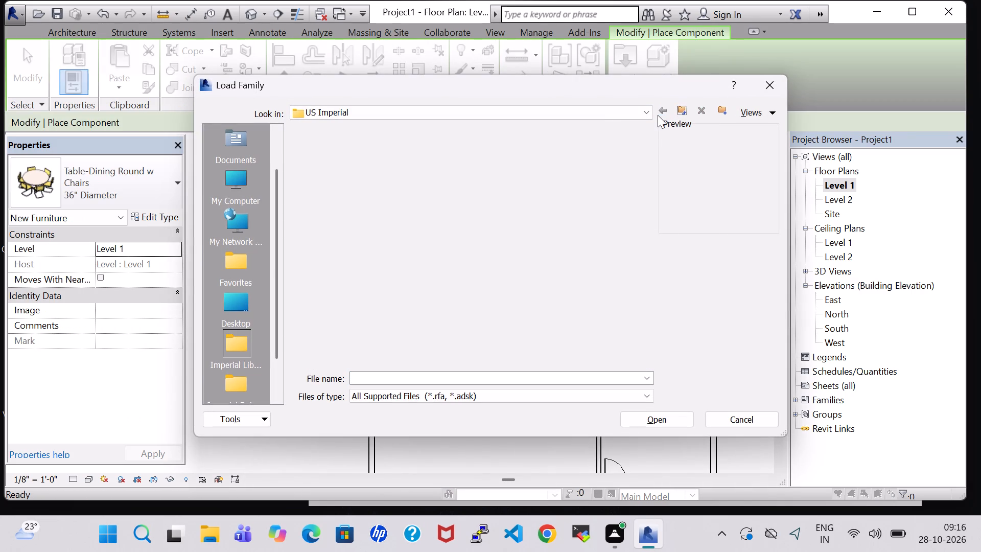
left_click(561, 247)
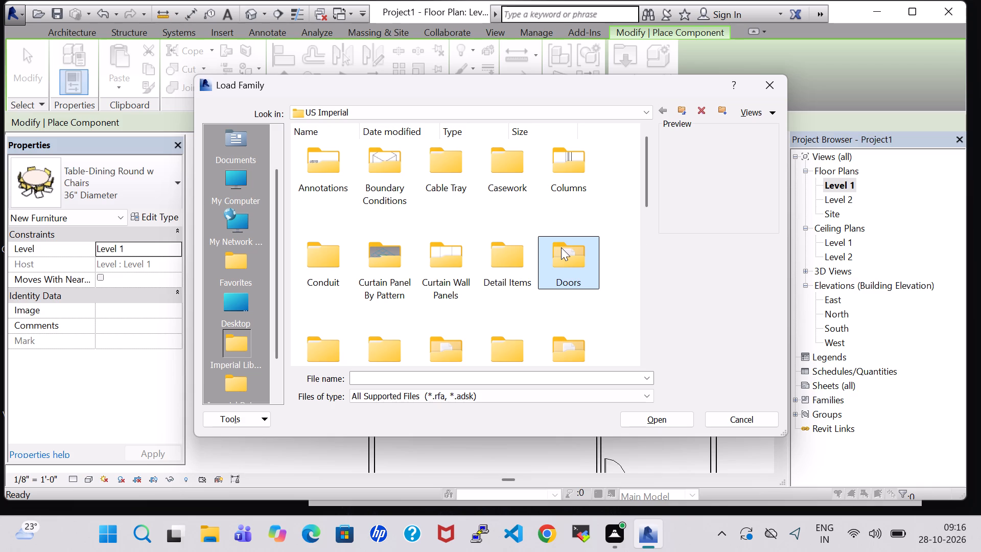
key("p")
double_click(442, 169)
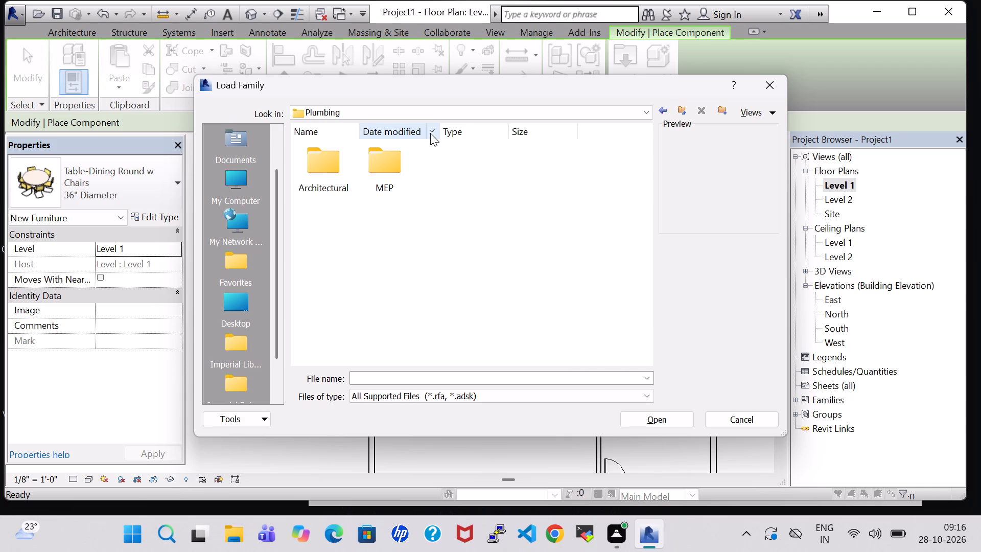
double_click(326, 166)
double_click(381, 160)
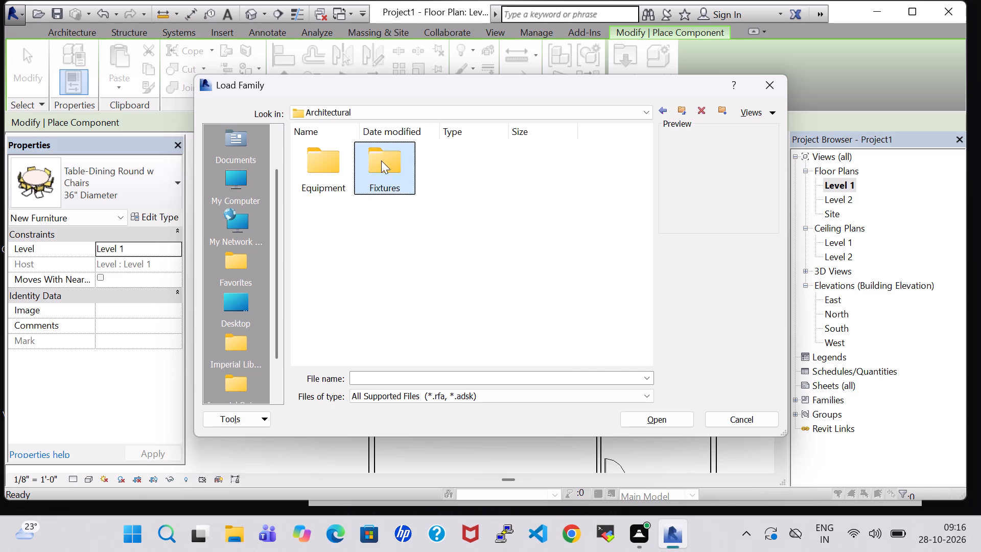
double_click(583, 171)
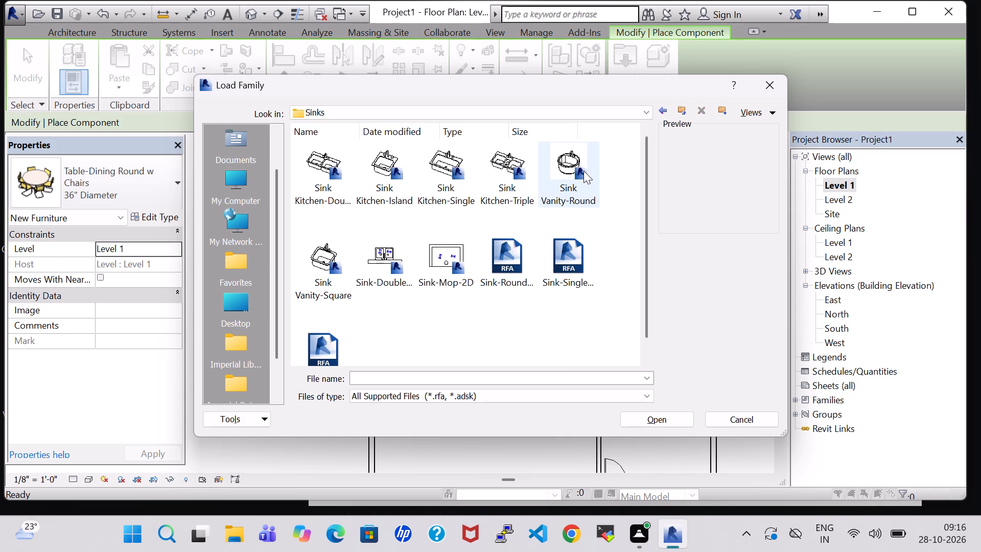
left_click(566, 194)
left_click(334, 243)
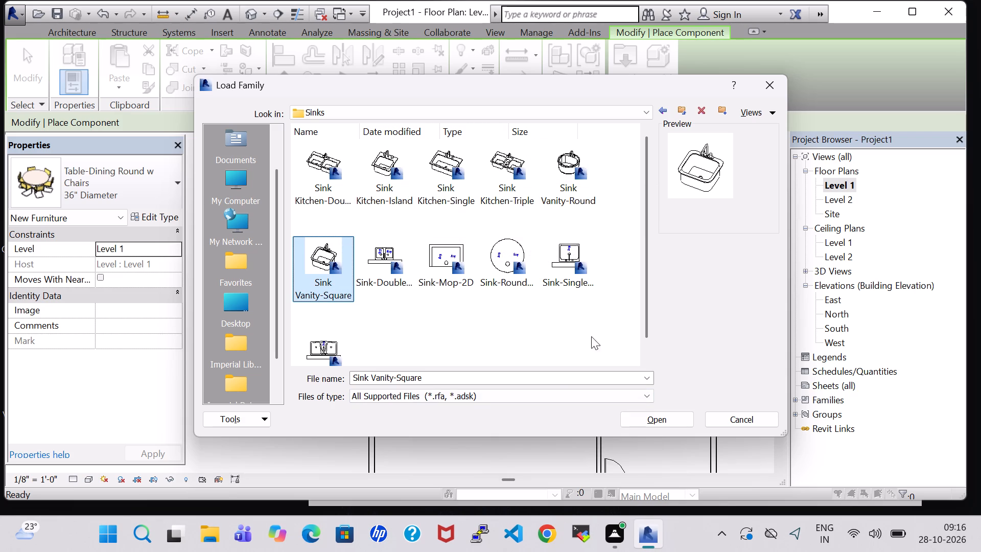
left_click(674, 412)
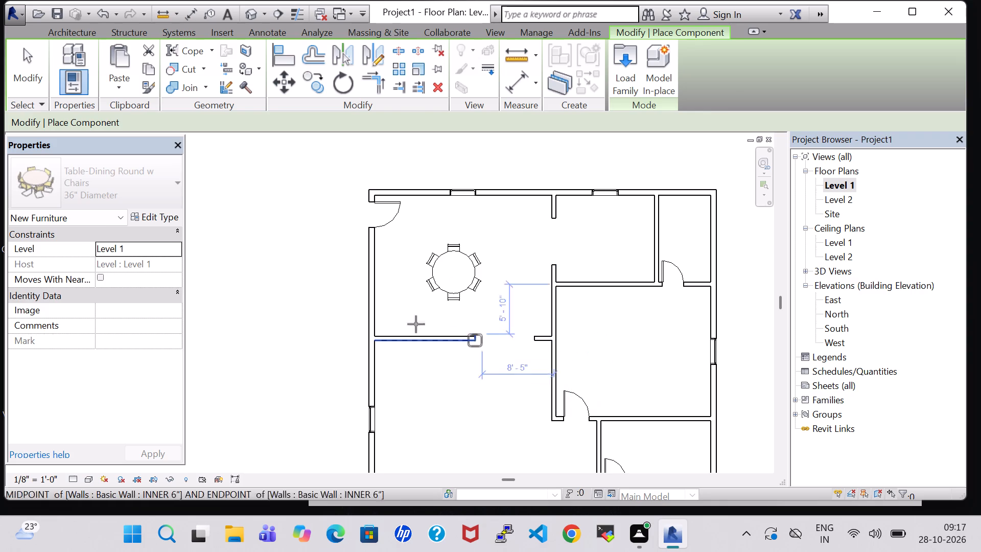
Place a rotated 20" x 18" Sink Vanity-Square against the top-left room's left exterior wall, just above the lower partition.
scroll(379, 313, "up", 8)
key("space")
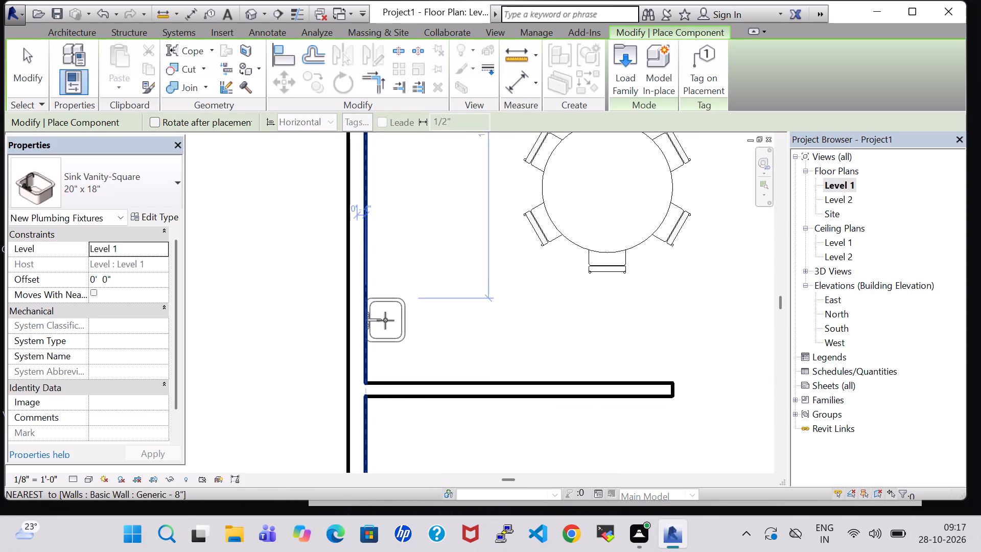
left_click(385, 323)
key("Escape")
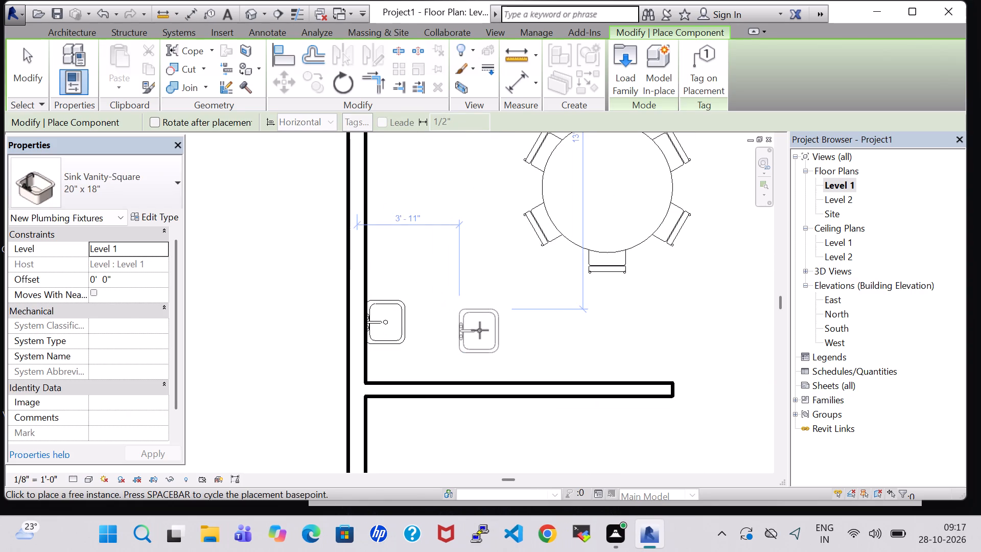
key("Escape")
Load the Mirror-Ellipse furniture family and place a 24" x 48" mirror on the wall behind the sink, about 2'-7" from the lower partition.
left_click(131, 75)
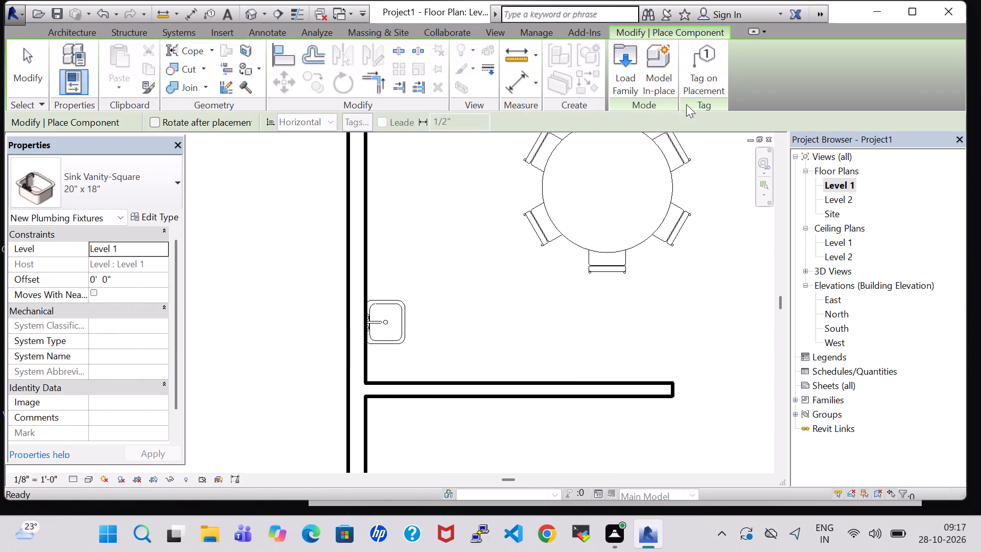
left_click(624, 71)
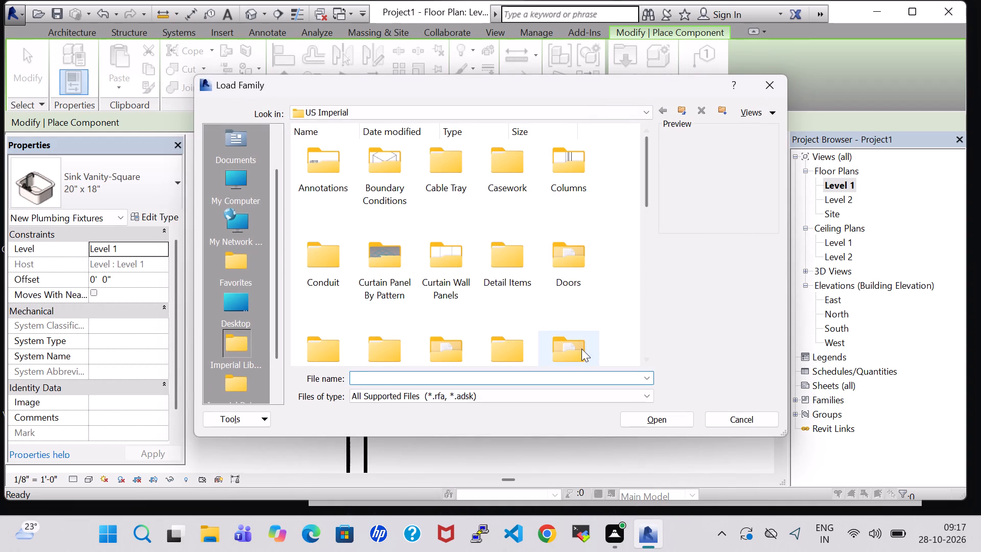
triple_click(581, 349)
left_click(584, 173)
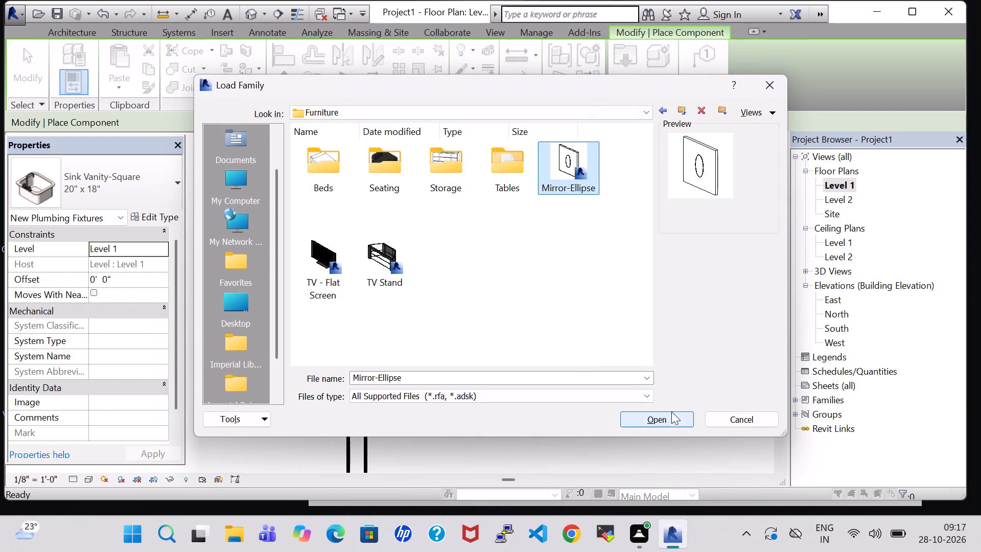
left_click(671, 412)
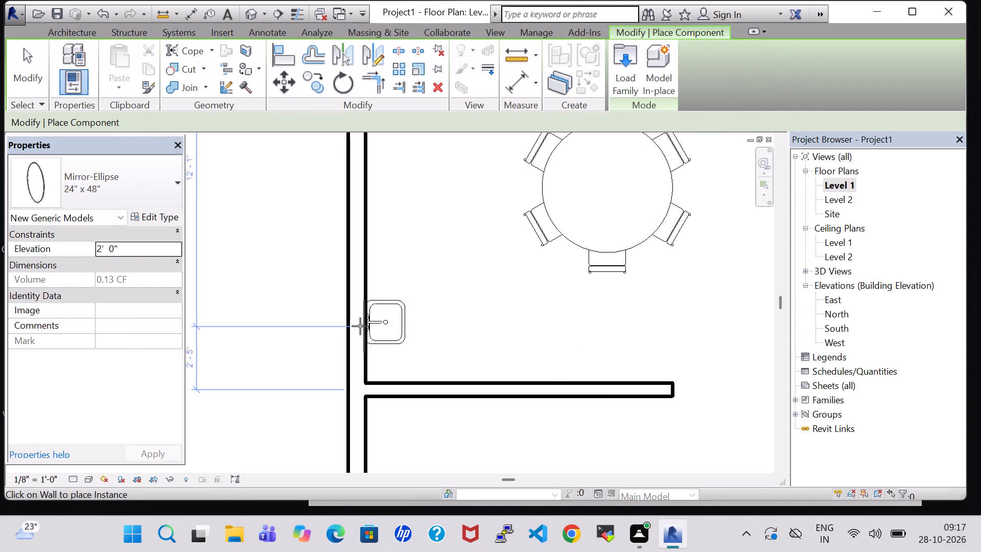
left_click(360, 322)
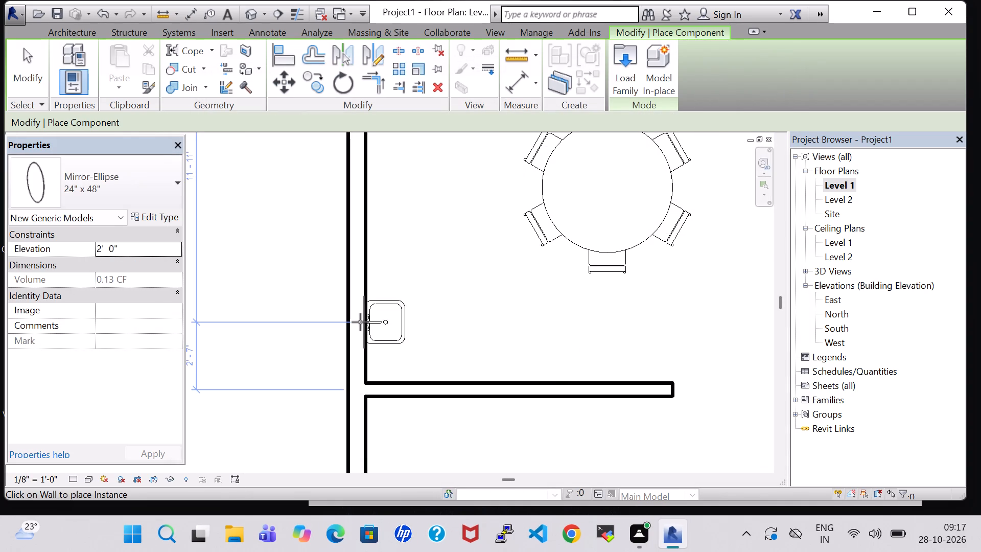
key("Escape")
key("Escape")
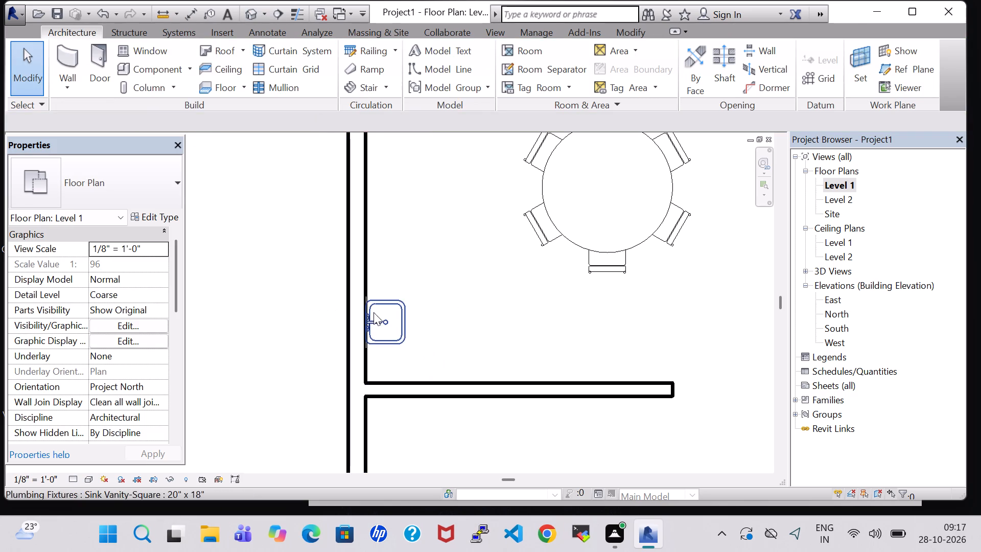
Set the elevation of the elliptical mirror behind the sink to 3' 0".
scroll(364, 312, "up", 16)
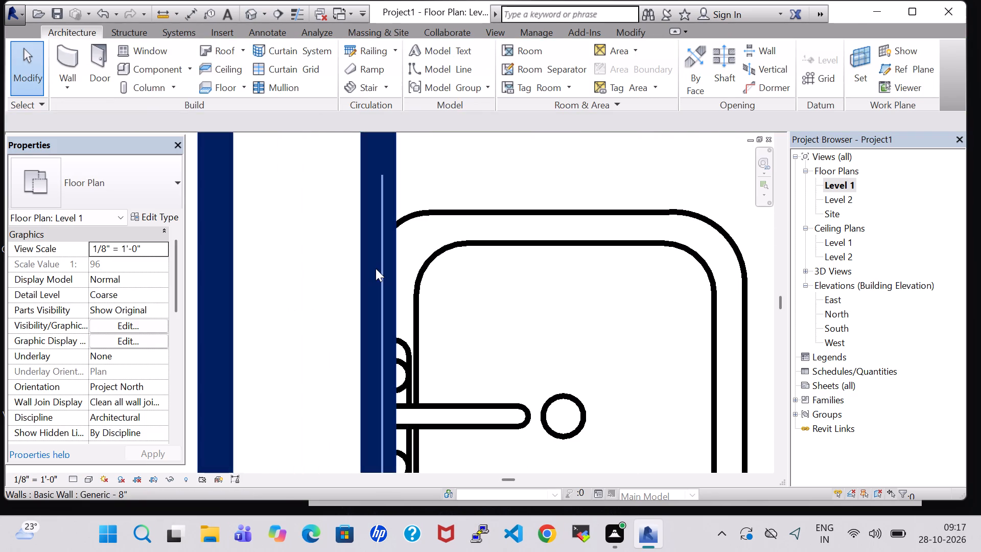
left_click(382, 220)
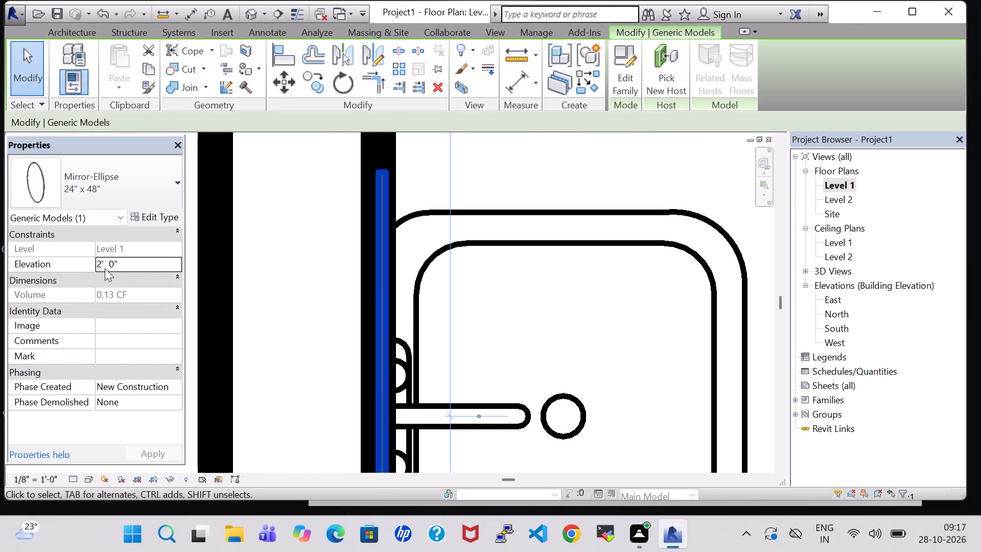
left_click(103, 266)
key("BackSpace")
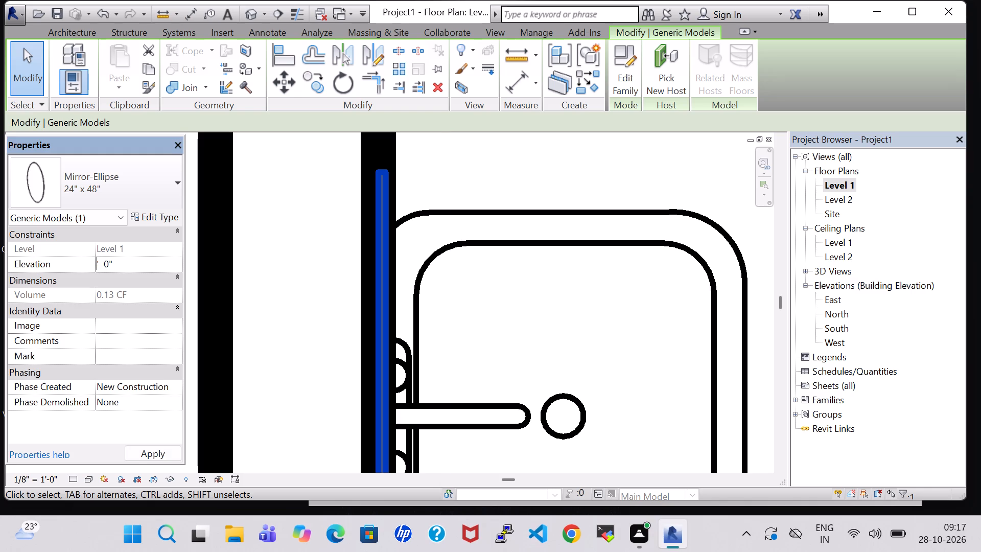
key("3")
left_click(156, 452)
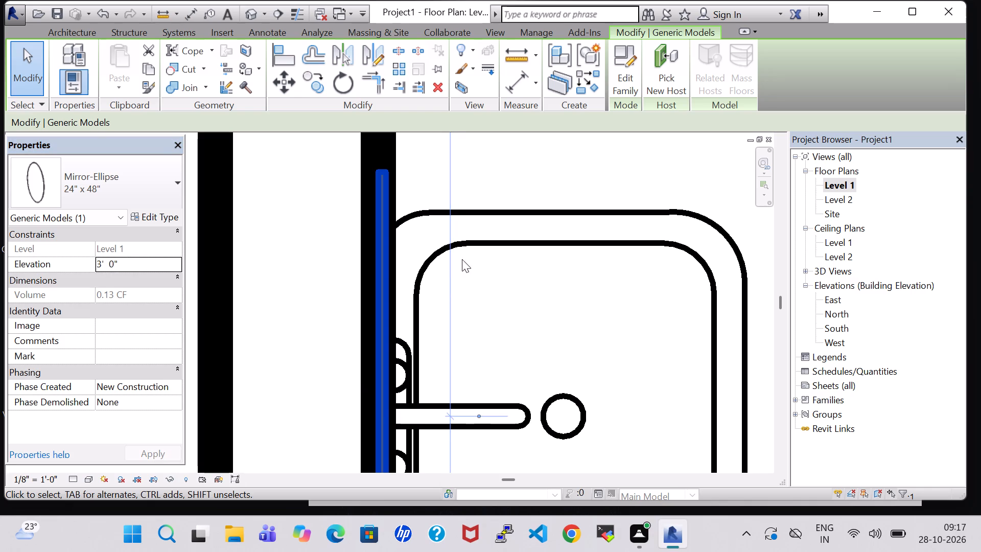
left_click(571, 177)
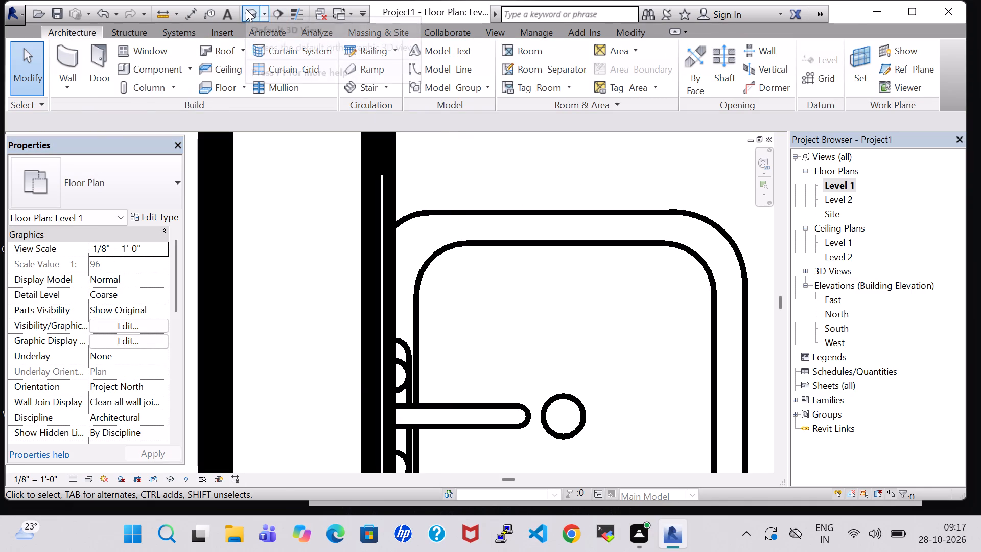
Examine in the default 3D view how the elliptical mirror sits relative to the vanity sink and its faucet.
double_click(246, 9)
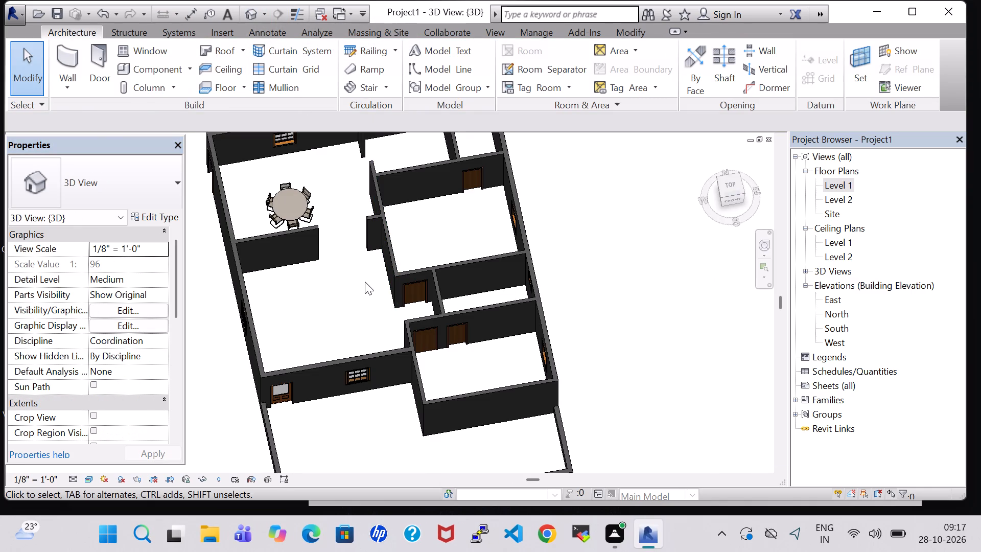
middle_click_drag(330, 199, 284, 298, "shift")
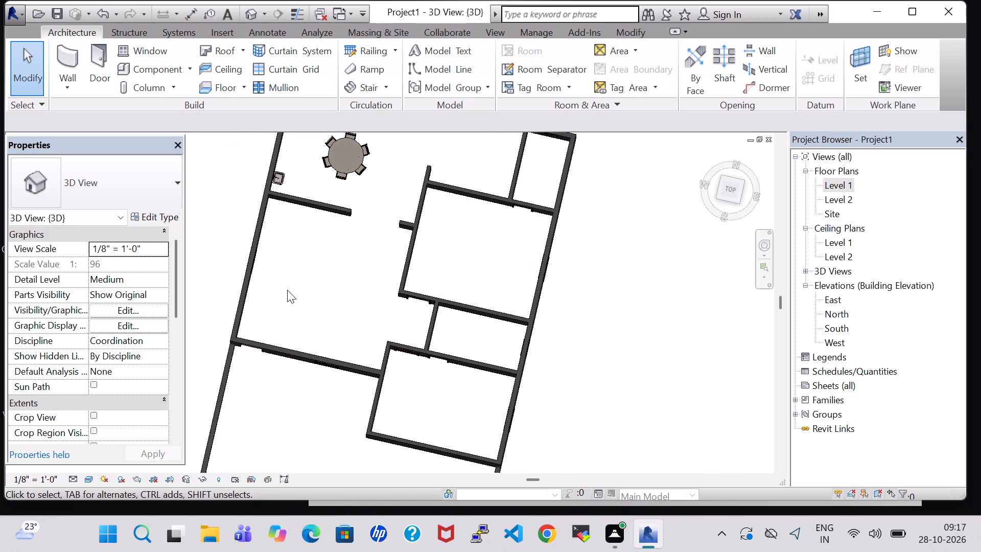
scroll(295, 284, "up", 8)
middle_click_drag(402, 247, 296, 540)
scroll(440, 401, "up", 1)
middle_click_drag(440, 401, 348, 296, "shift")
scroll(650, 277, "up", 1)
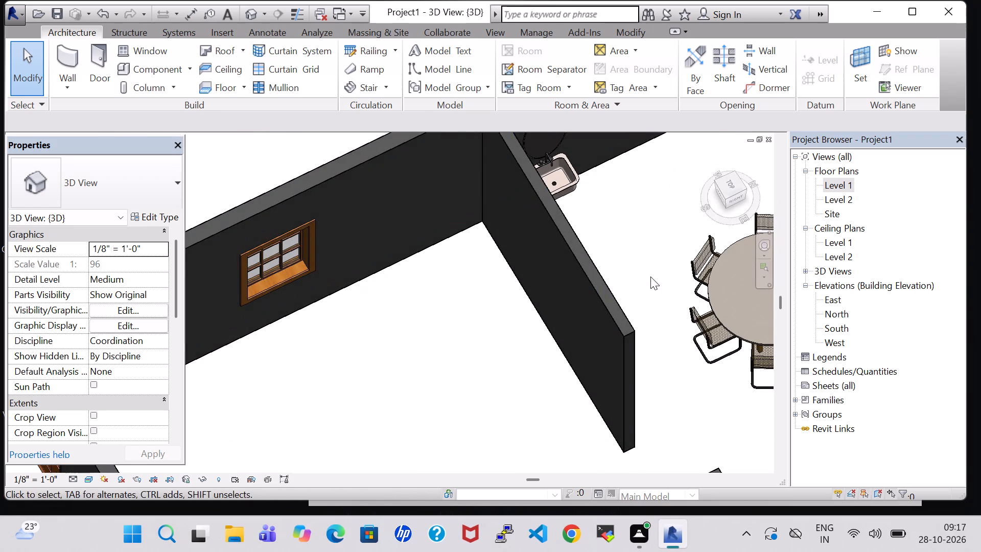
scroll(650, 277, "up", 2)
middle_click_drag(619, 270, 572, 223, "shift")
middle_click_drag(584, 249, 309, 246)
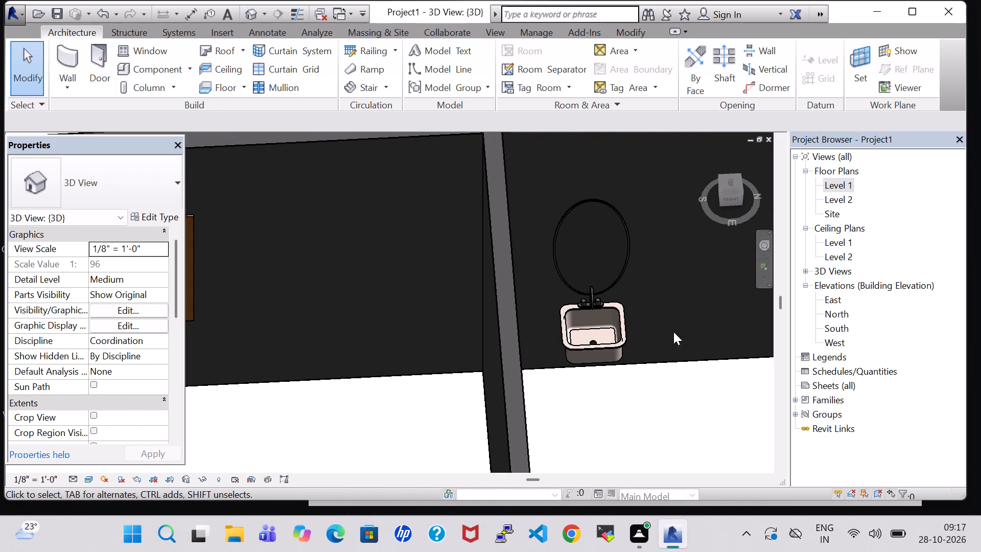
scroll(604, 387, "up", 1)
middle_click_drag(604, 387, 600, 351, "shift")
scroll(690, 383, "up", 2)
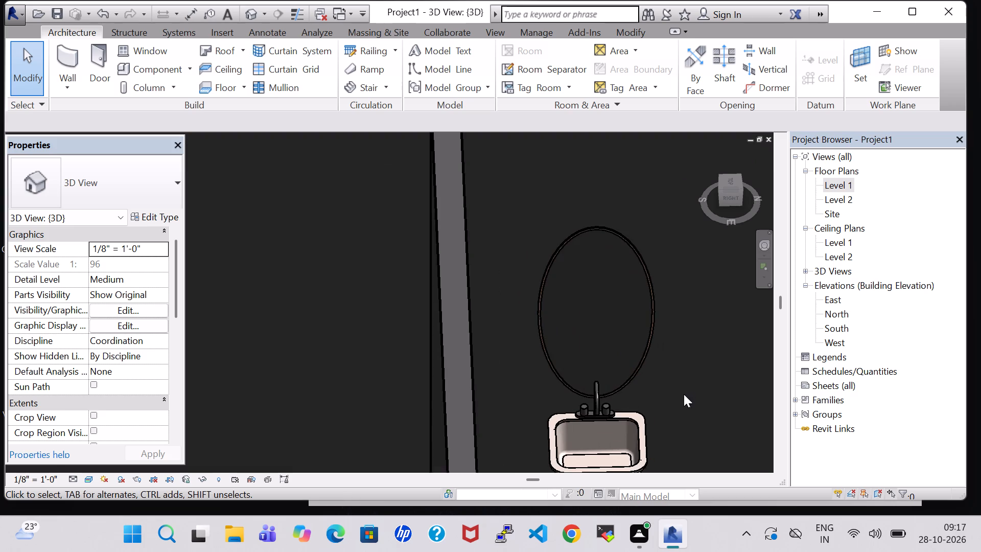
middle_click_drag(683, 395, 688, 255)
scroll(683, 395, "up", 1)
middle_click_drag(650, 338, 664, 281)
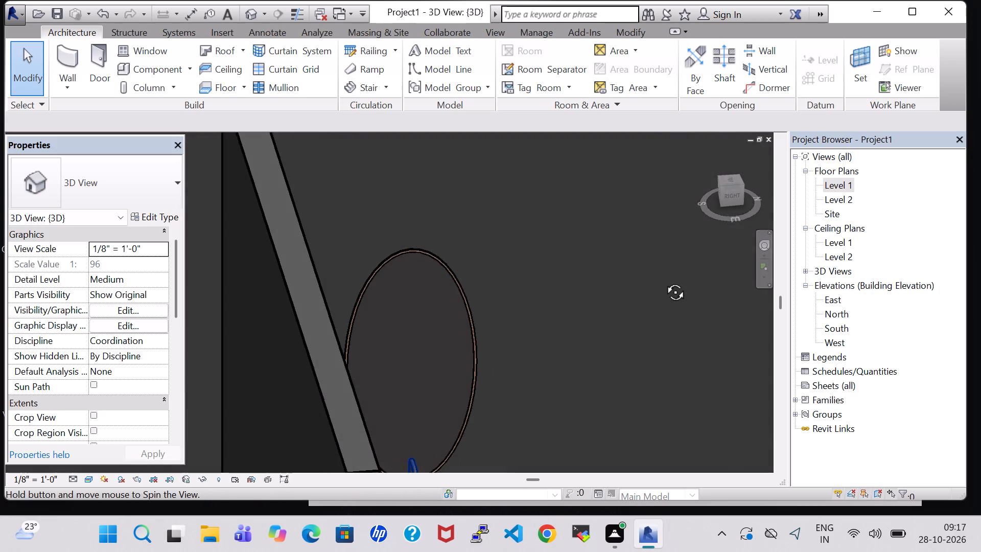
middle_click_drag(664, 281, 625, 326)
middle_click_drag(727, 361, 686, 348)
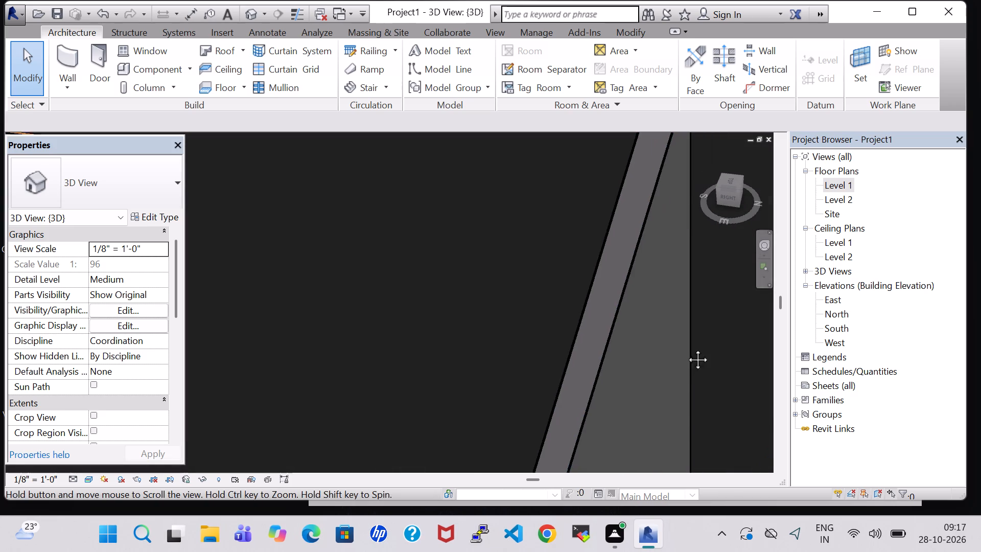
middle_click_drag(686, 348, 562, 244)
middle_click_drag(662, 395, 671, 344, "shift")
middle_click_drag(672, 436, 694, 357)
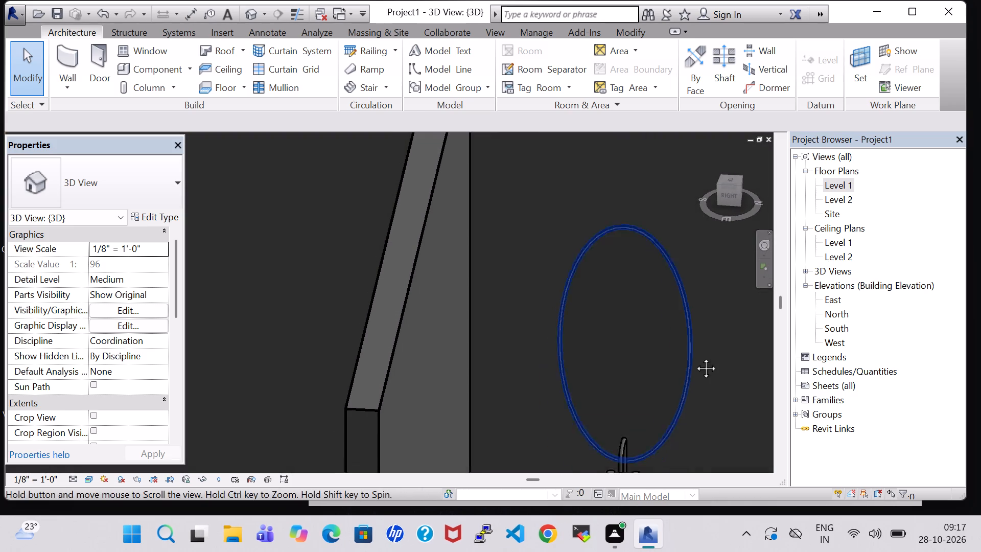
middle_click_drag(694, 357, 689, 232)
middle_click_drag(675, 368, 686, 365)
scroll(686, 365, "up", 1, "shift")
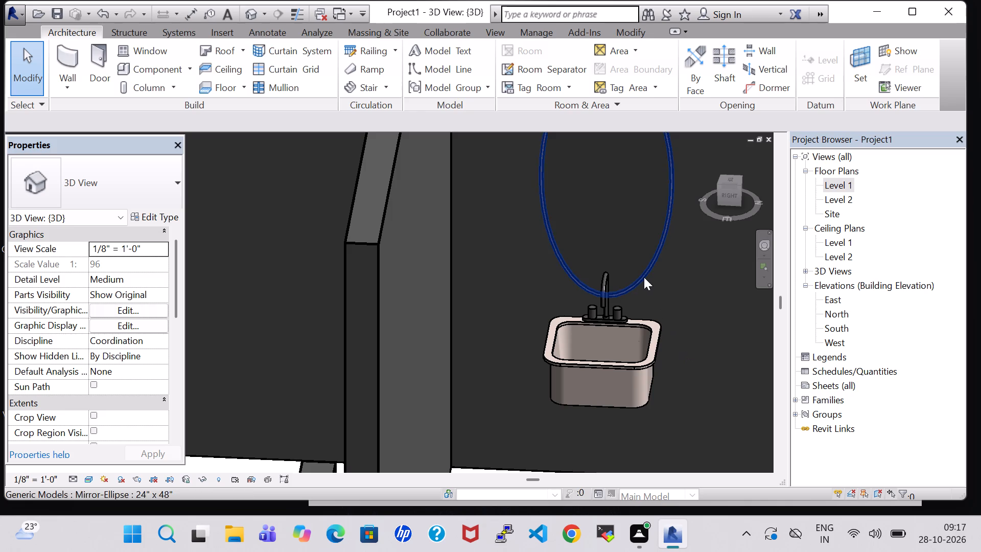
Raise the elevation of the elliptical mirror behind the sink to 3' 3", and further to 3' 5".
left_click(644, 277)
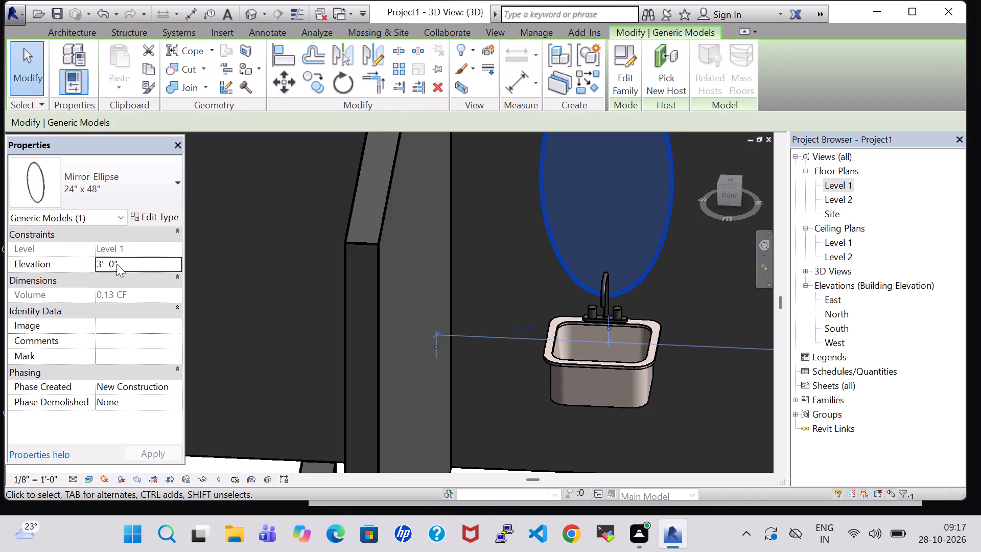
left_click(116, 264)
key("BackSpace")
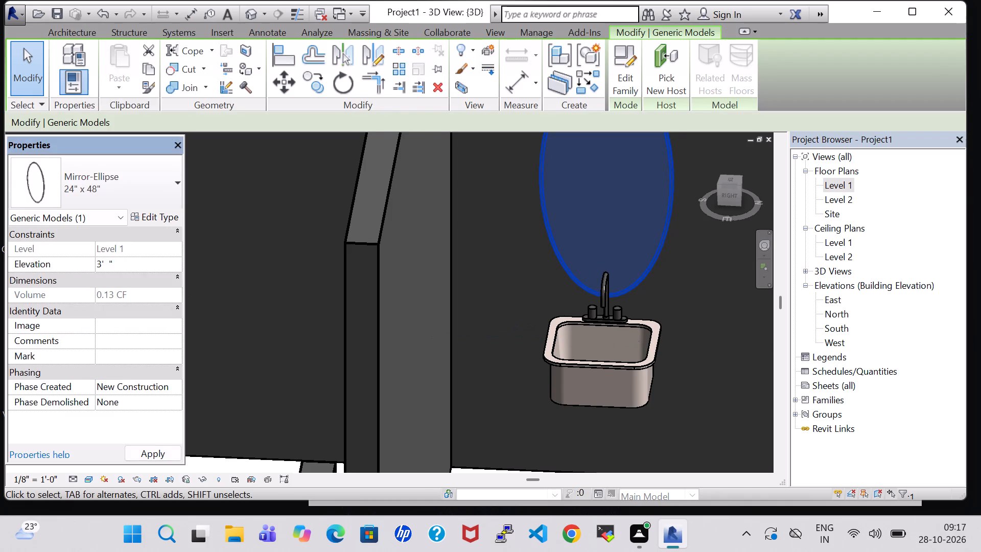
key("3")
left_click(155, 452)
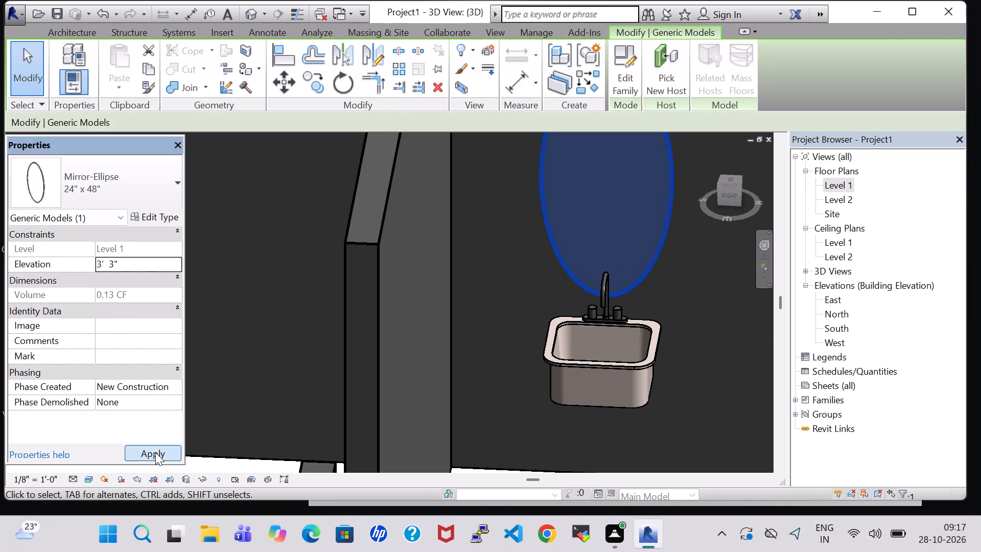
left_click(111, 267)
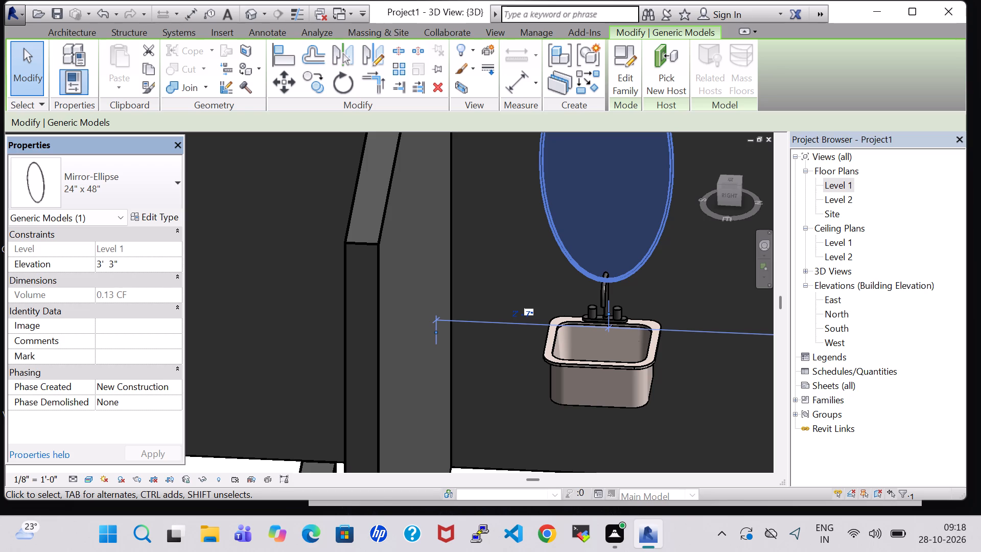
left_click(114, 264)
key("BackSpace")
key("5")
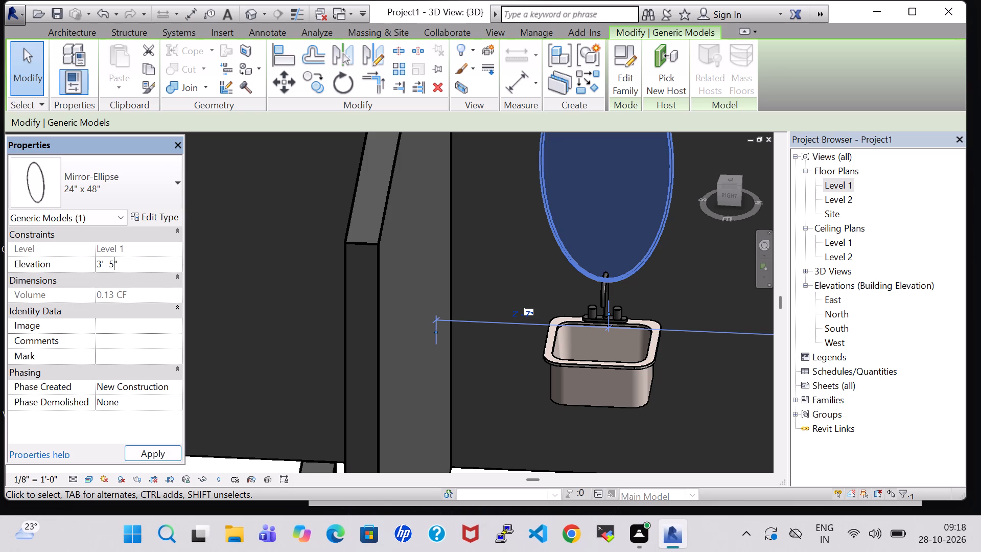
left_click(154, 451)
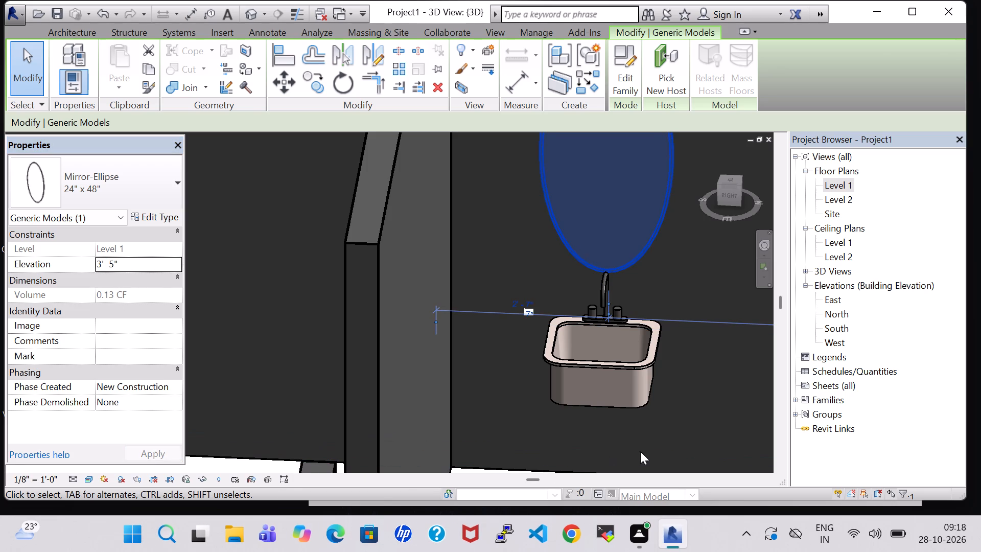
left_click(689, 421)
Examine from several angles in the 3D view how the raised mirror sits above the sink and faucet.
middle_click_drag(689, 421, 664, 413, "shift")
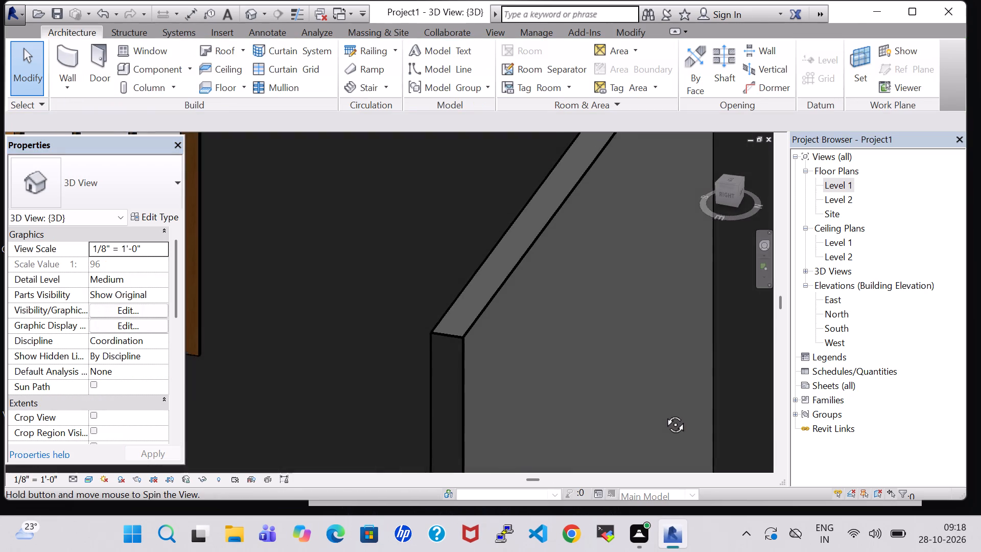
middle_click_drag(664, 413, 669, 397, "shift")
middle_click_drag(668, 396, 404, 331)
middle_click_drag(598, 398, 595, 333, "shift")
middle_click_drag(594, 333, 631, 371)
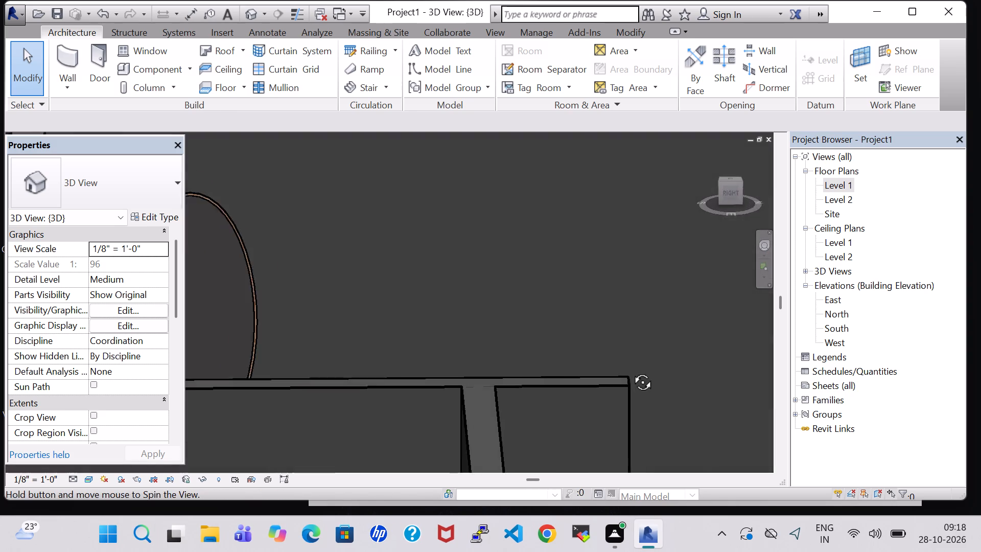
middle_click_drag(631, 371, 621, 426)
middle_click_drag(417, 270, 412, 241, "shift")
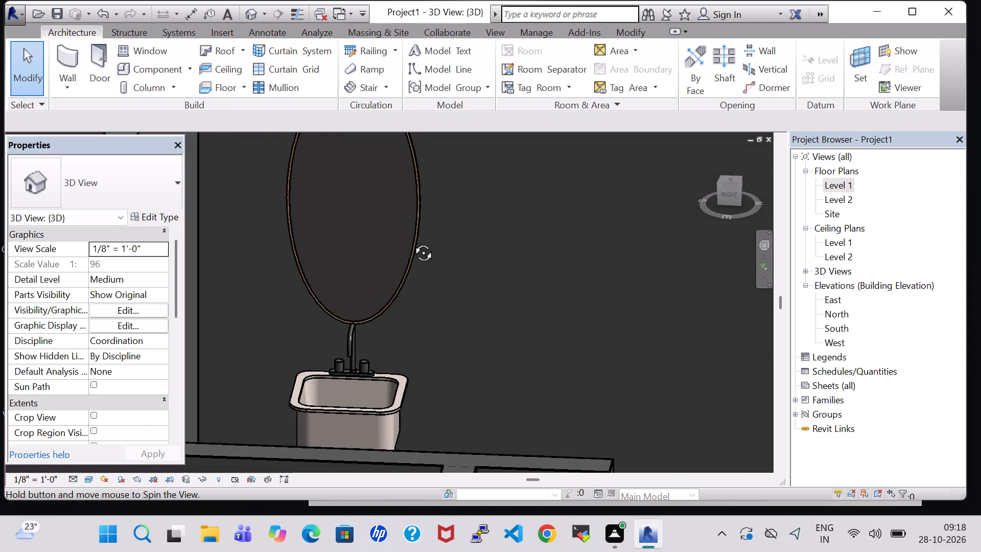
middle_click_drag(412, 241, 421, 254, "shift")
On the Level 1 floor plan, nudge the 60" round dining table with chairs slightly left and down in the top-left room.
double_click(845, 187)
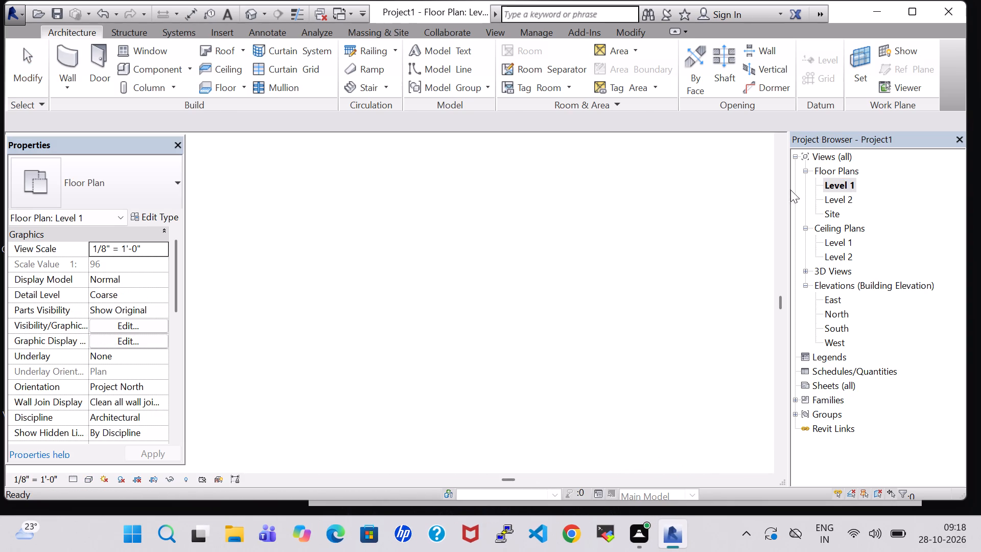
scroll(596, 304, "down", 10)
middle_click_drag(660, 218, 500, 292)
scroll(500, 292, "down", 8)
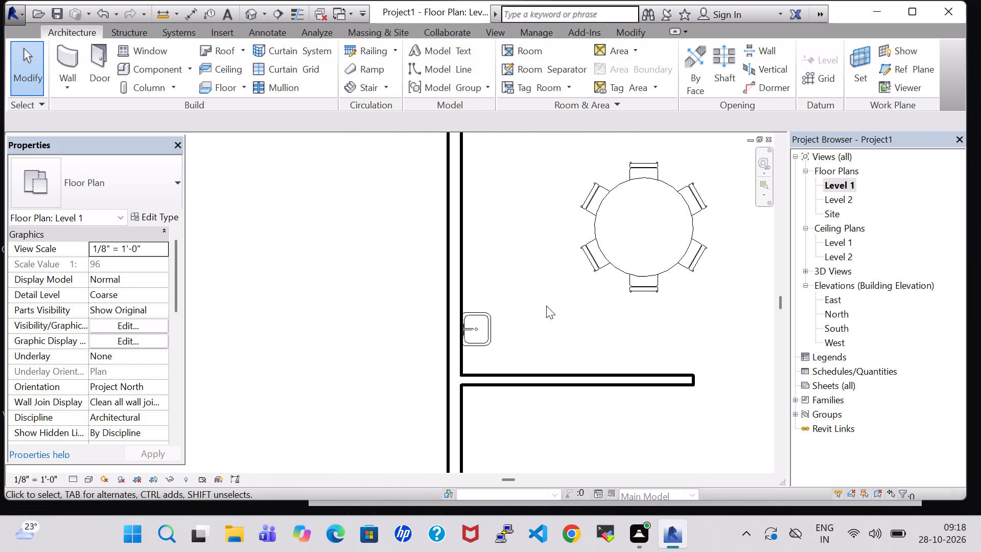
middle_click_drag(547, 306, 380, 412)
left_click(461, 391)
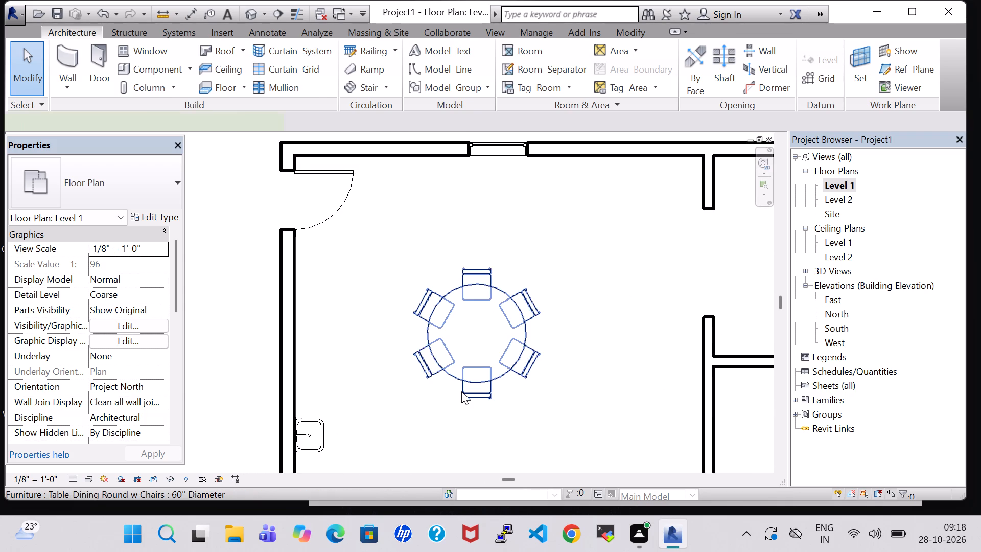
key("Left")
key("Left")
key("Down")
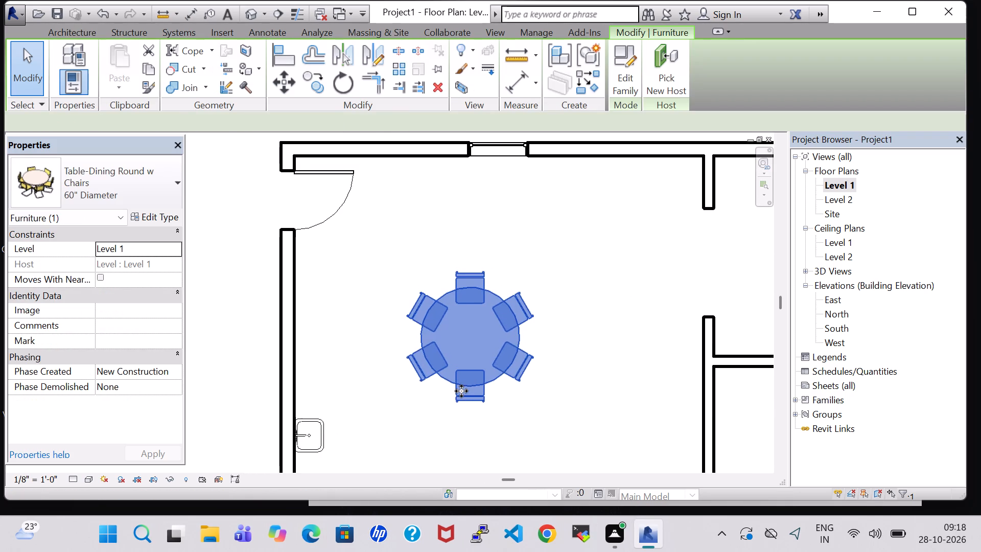
key("Down")
key("Down")
key("Down")
key("Down")
key("Left")
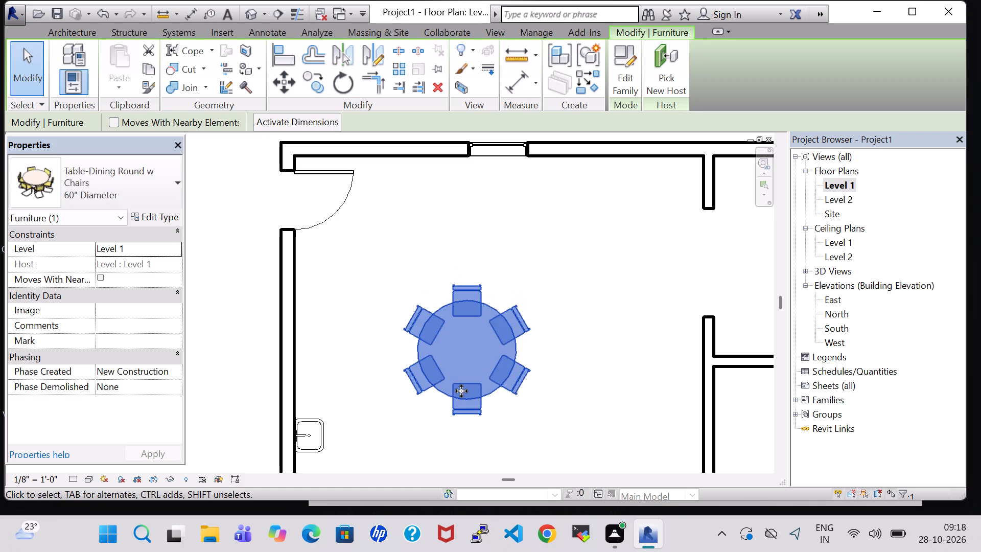
key("Left")
key("Left")
key("Left")
key("Down")
key("Down")
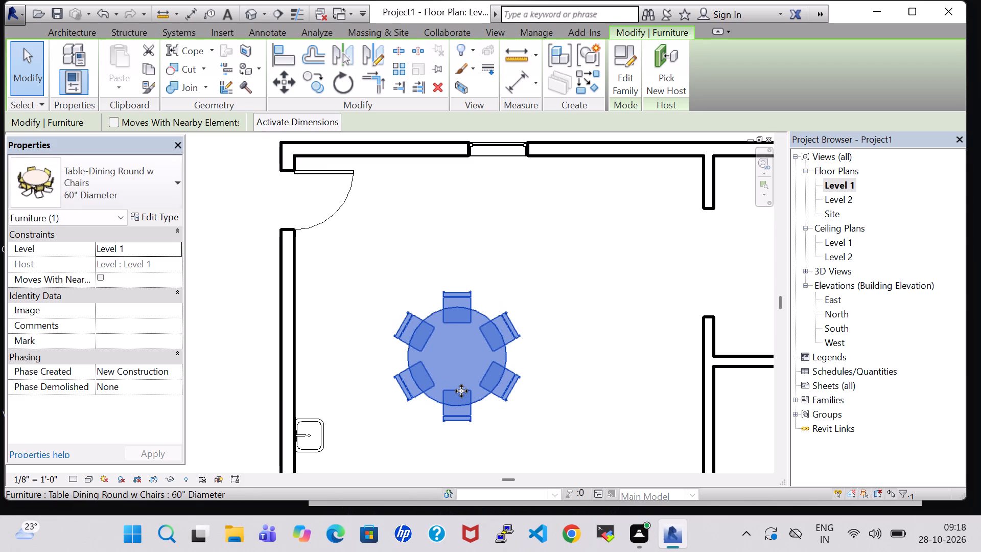
left_click(546, 263)
Place a tagged room in the top-left room containing the dining table.
scroll(546, 263, "down", 5)
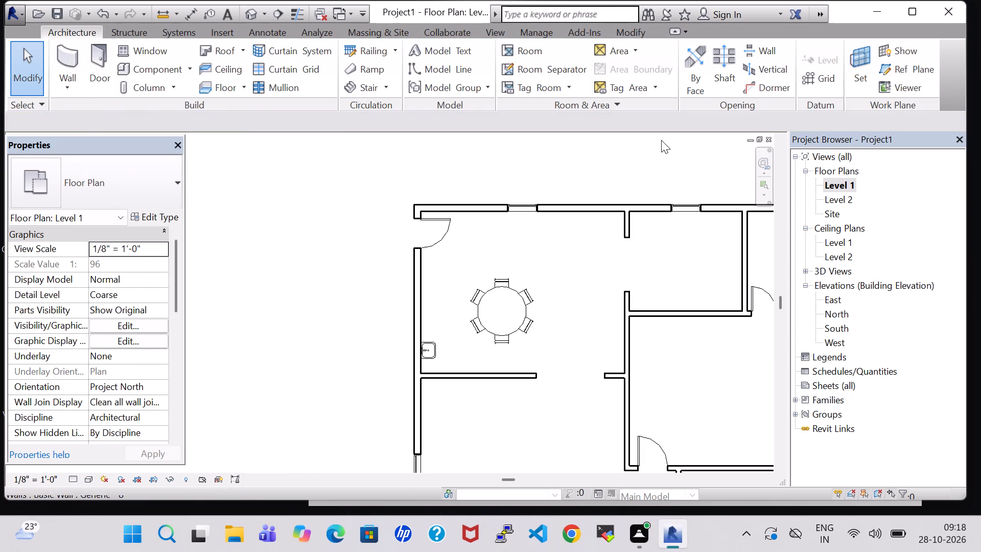
left_click(545, 55)
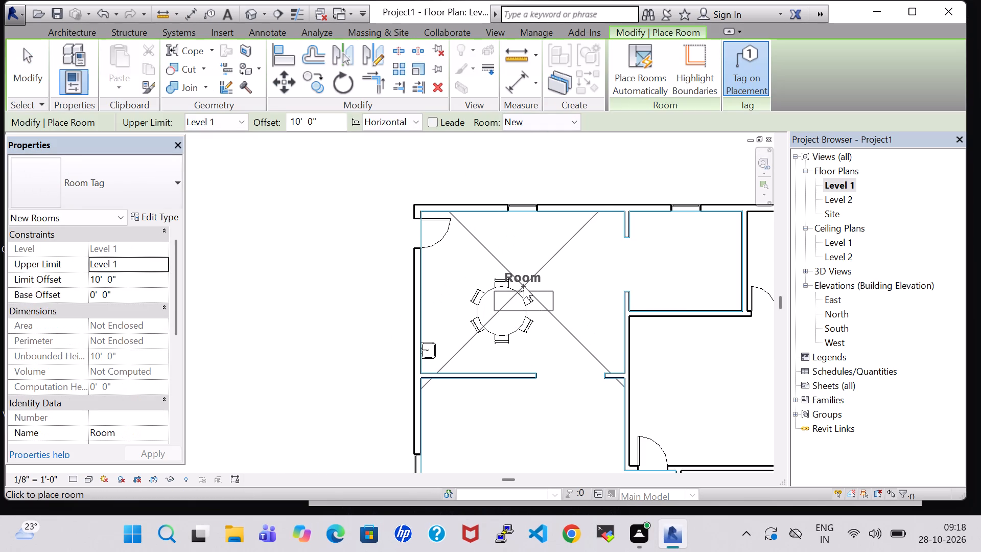
left_click(524, 286)
key("Escape")
key("Escape")
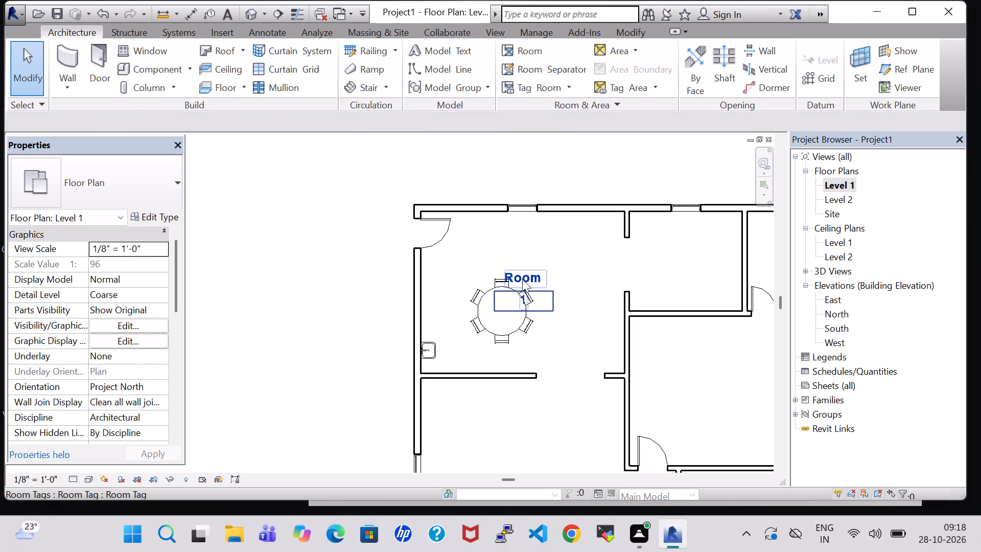
Turn off Show Room Number in the Room Tag type's properties.
left_click(524, 278)
left_click(524, 278)
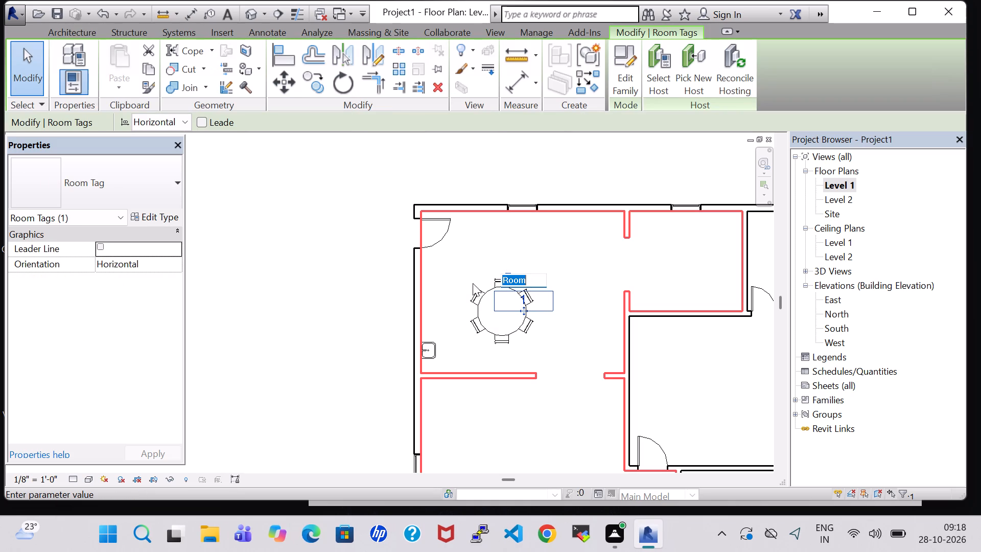
left_click(161, 214)
left_click(353, 227)
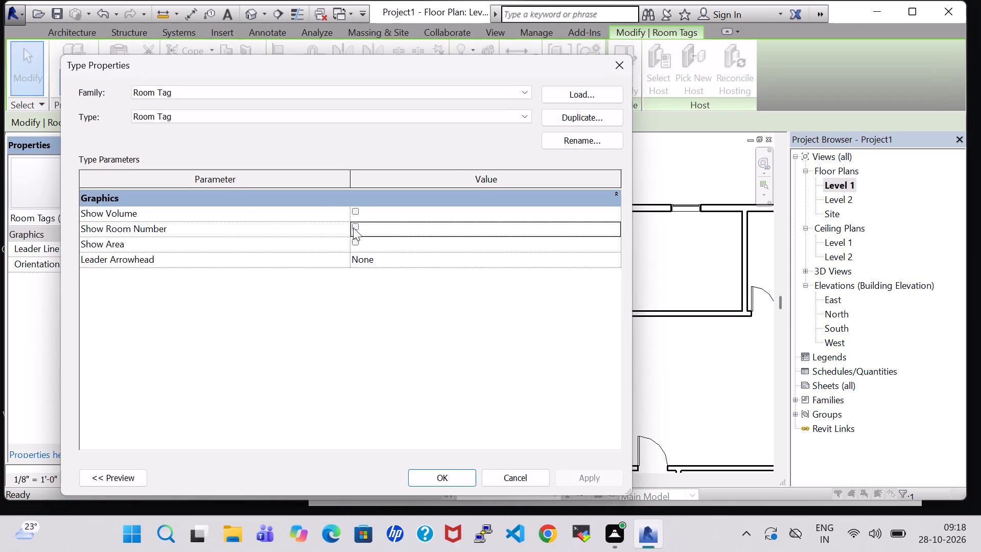
left_click(448, 480)
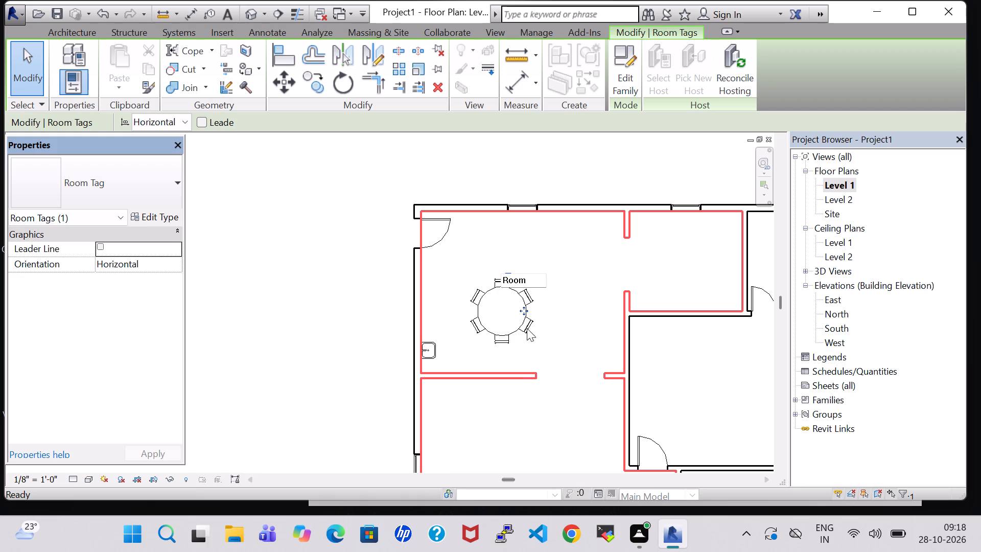
Rename the newly tagged room as DINING.
left_click(533, 282)
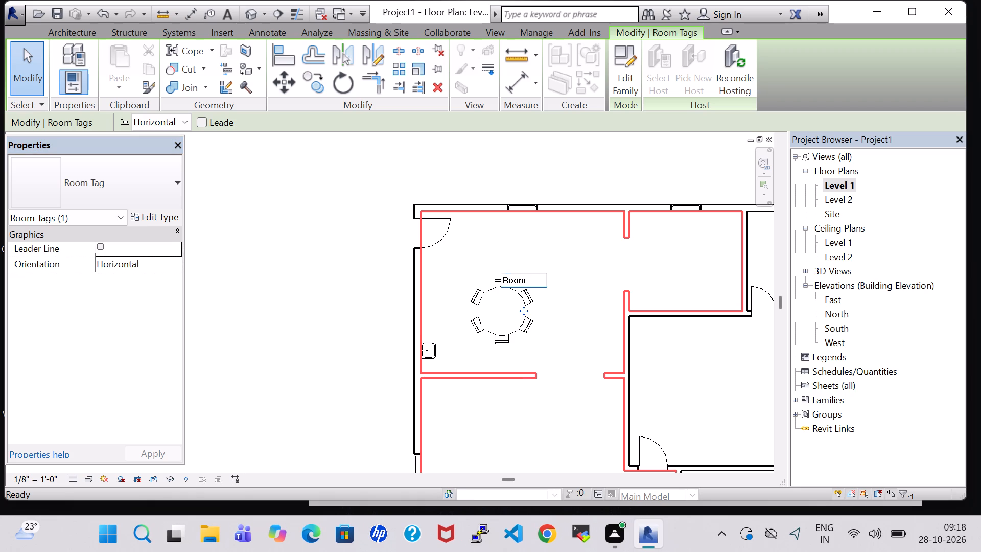
key("BackSpace")
key("BackSpace")
key("BackSpace")
key("BackSpace")
key("BackSpace")
key("BackSpace")
key("BackSpace")
key("BackSpace")
key("BackSpace")
key("BackSpace")
key("BackSpace")
type("DINING")
key("Return")
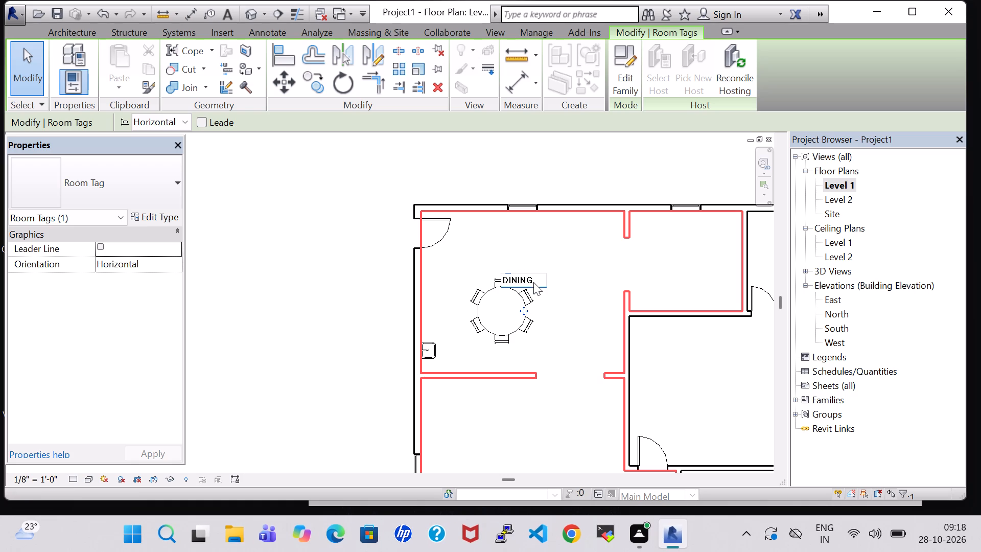
Nudge the DINING room tag down to the level of the round table's centre.
key("Down")
key("Down")
key("Down")
key("Down")
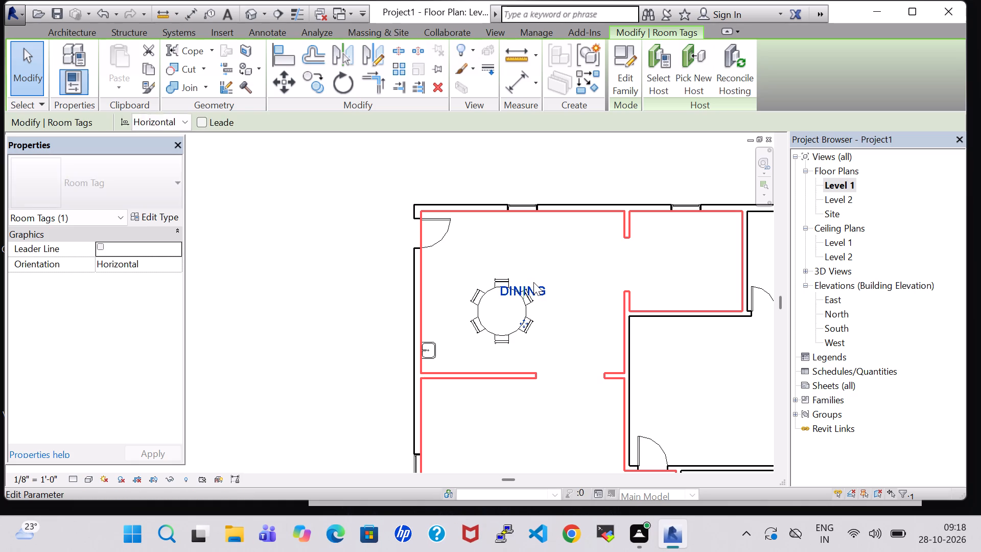
key("Down")
key("Down")
key("Down")
key("Down")
key("Down")
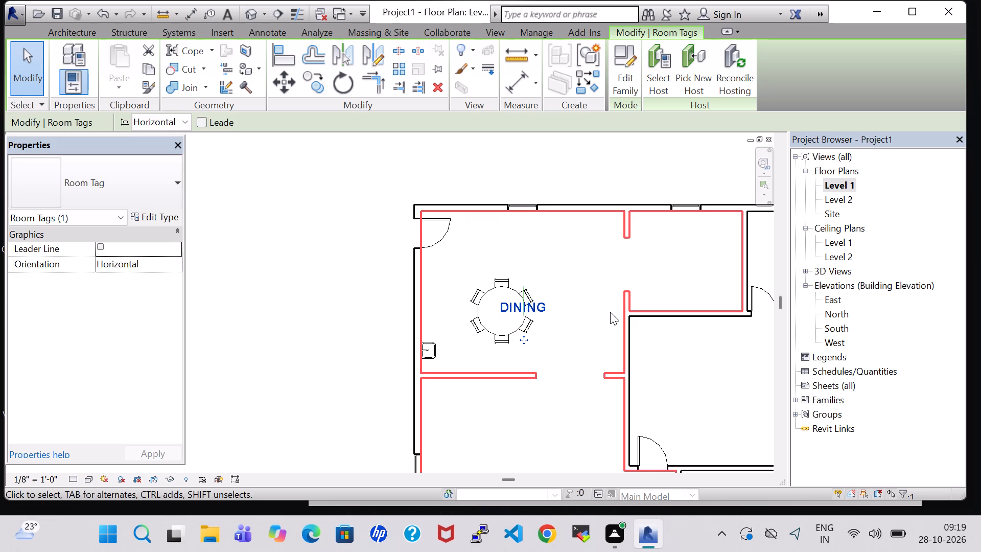
Extend the DINING room name to DINING HALL.
double_click(533, 307)
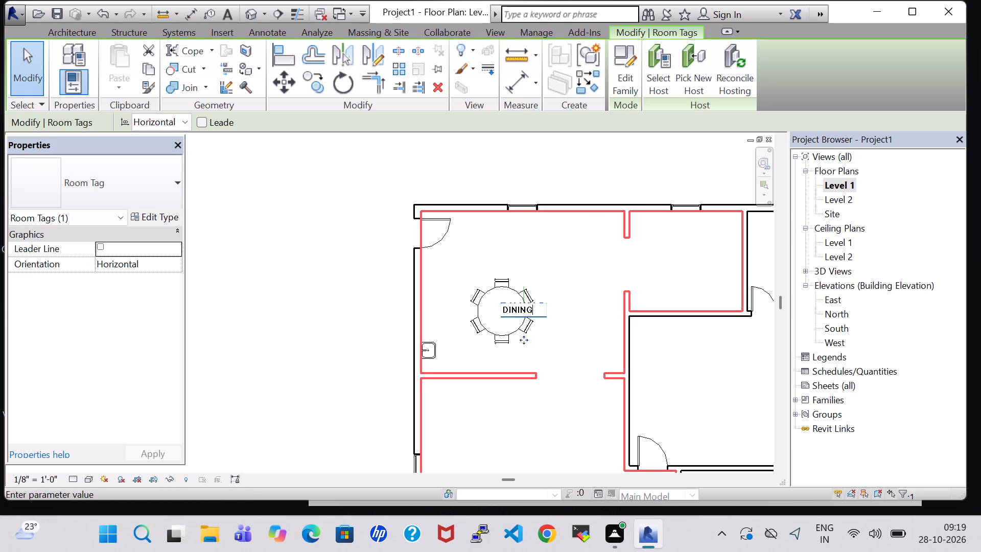
key("space")
type("H")
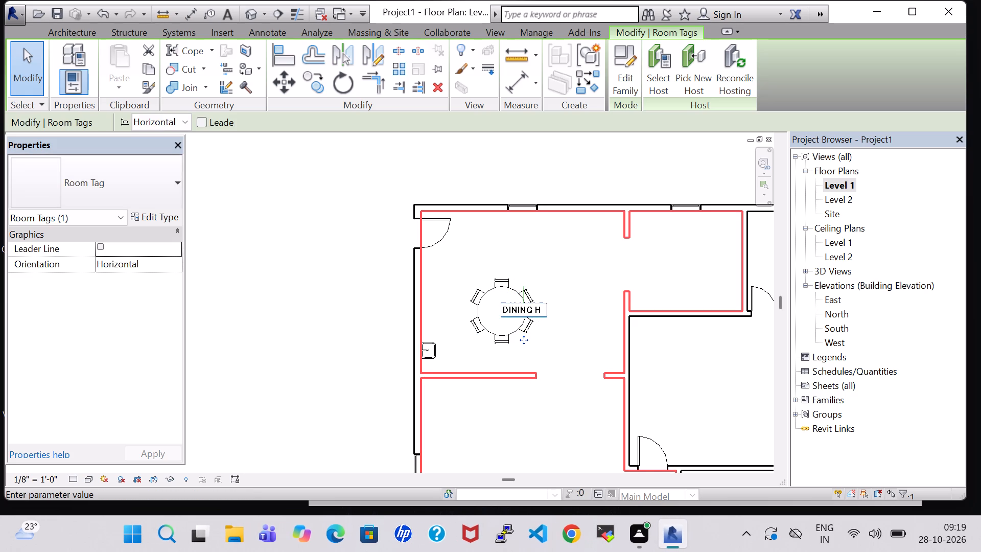
type("ALL")
key("Return")
Nudge the DINING HALL tag left to sit closer to the centre of the round dining table.
key("Left")
key("Left")
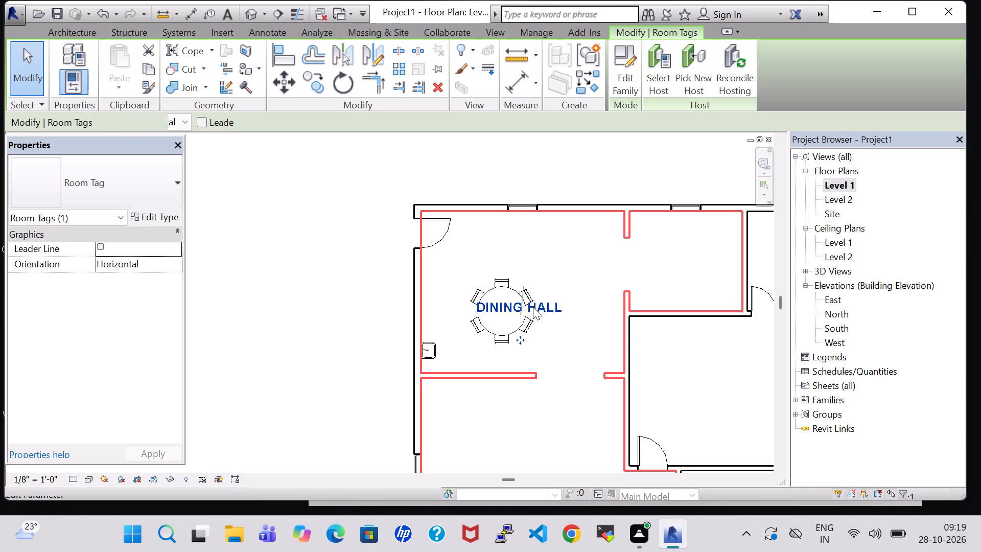
key("Left")
key("Left")
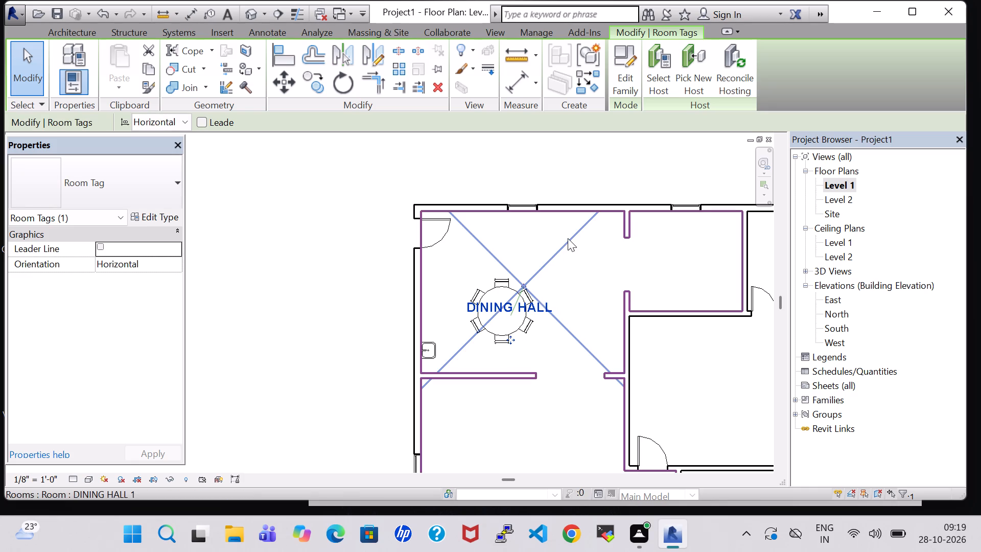
left_click(577, 247)
Load the Work Station Cubicle family from the Furniture System folder of the US Imperial library for component placement.
middle_click_drag(572, 247, 527, 245)
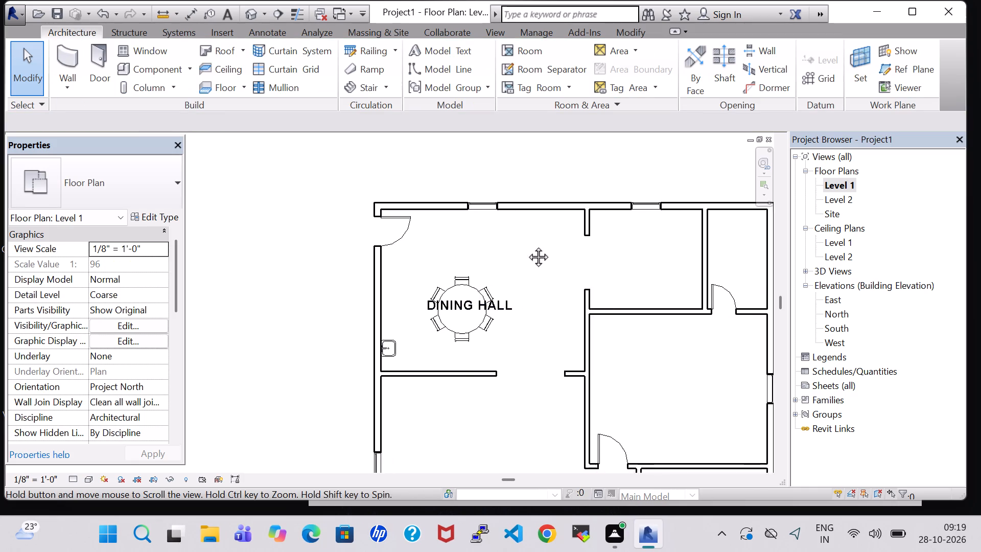
middle_click_drag(527, 245, 440, 254)
left_click(145, 64)
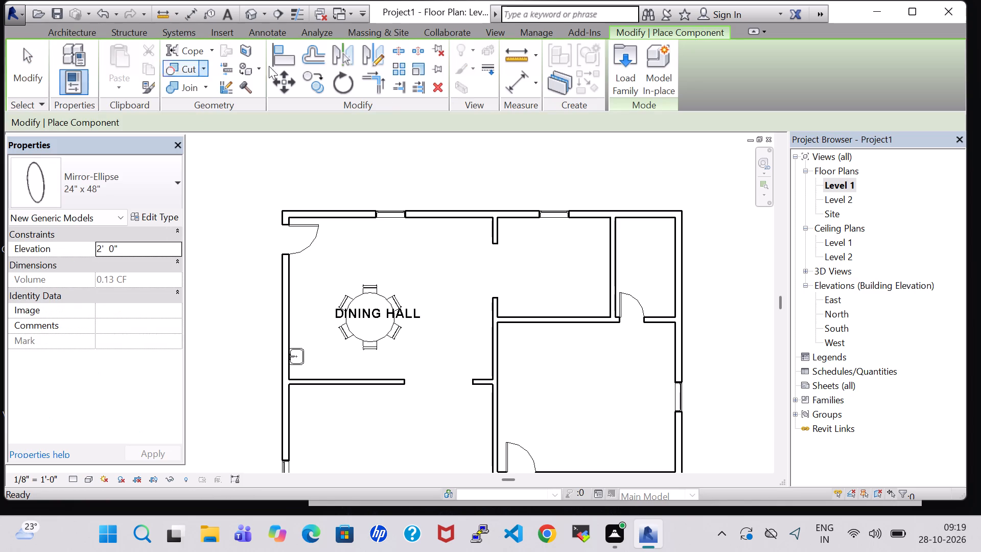
left_click(623, 79)
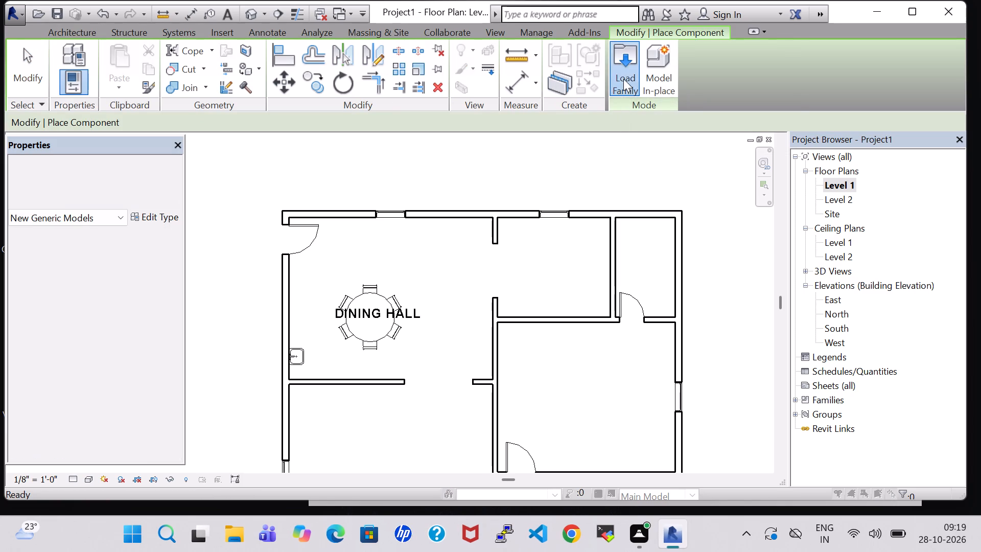
left_click(565, 336)
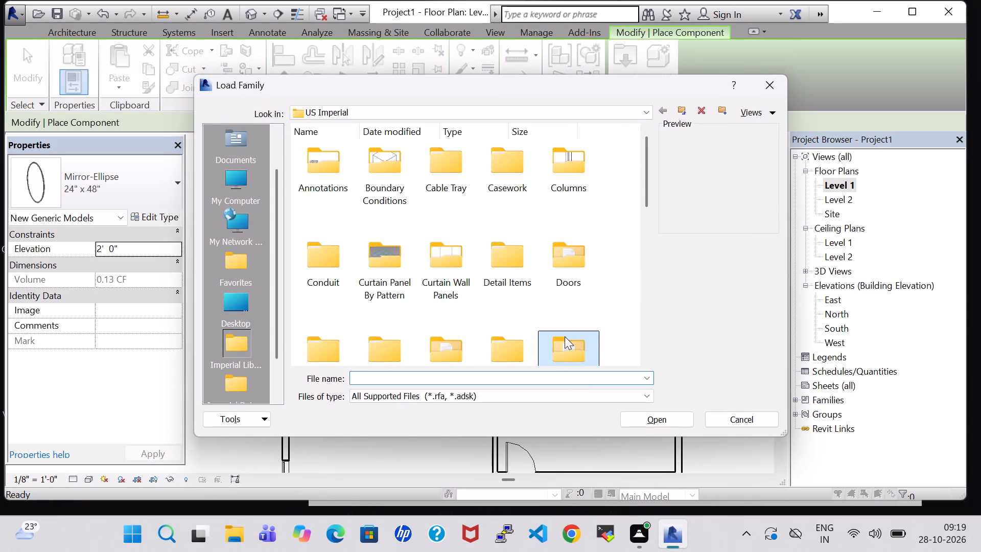
scroll(565, 336, "down", 1)
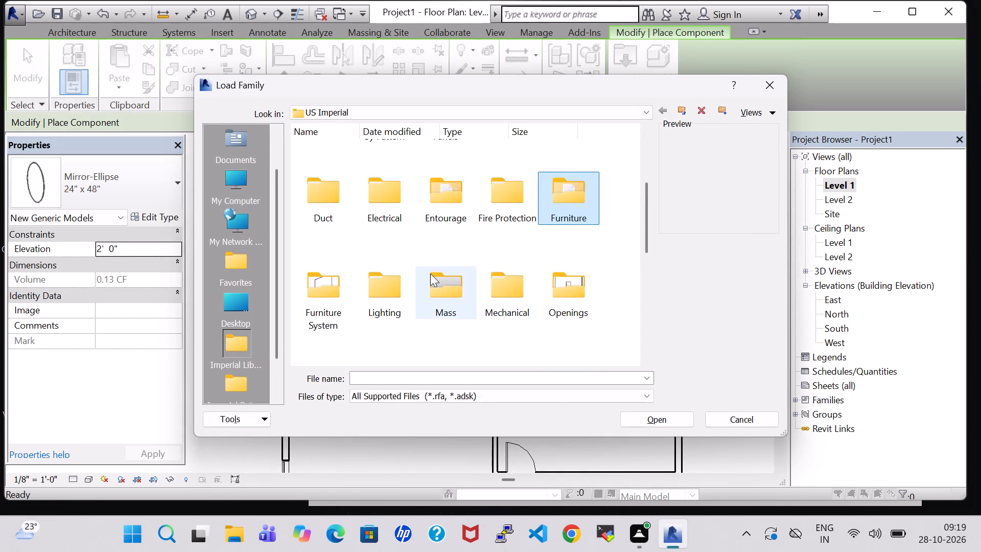
double_click(331, 283)
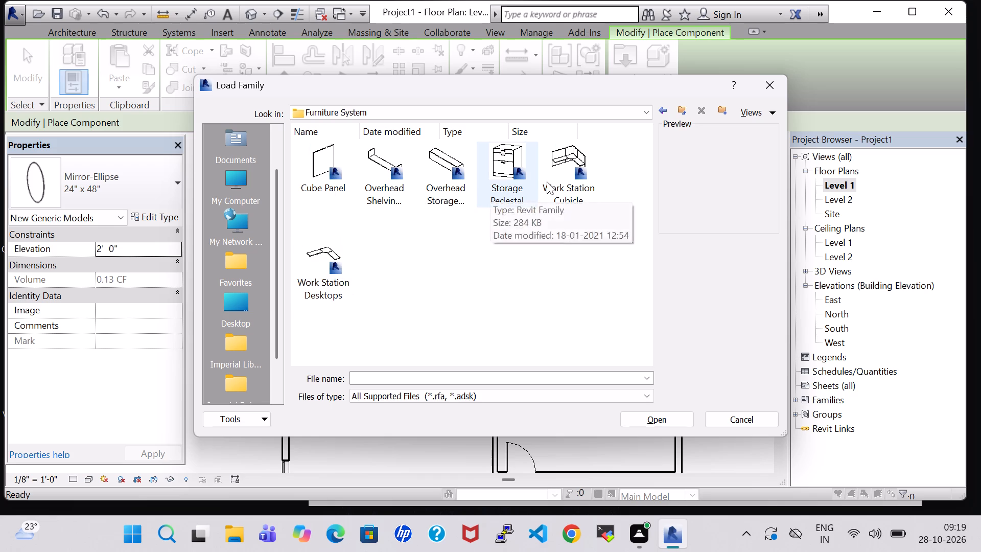
left_click(547, 181)
left_click(649, 423)
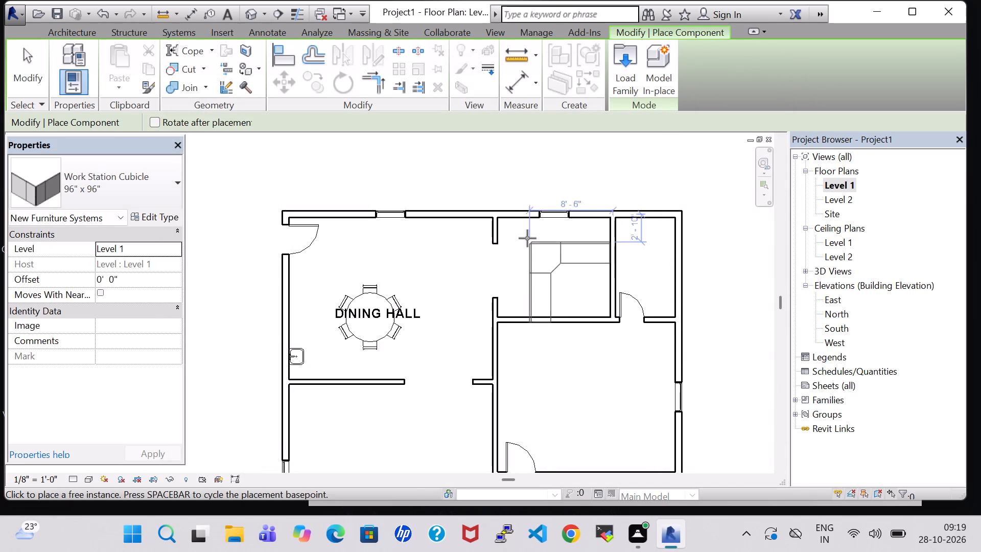
Rotate the 96" x 96" Work Station Cubicle and place it in the northeast corner of the small room east of the dining hall.
key("space")
key("space")
key("space")
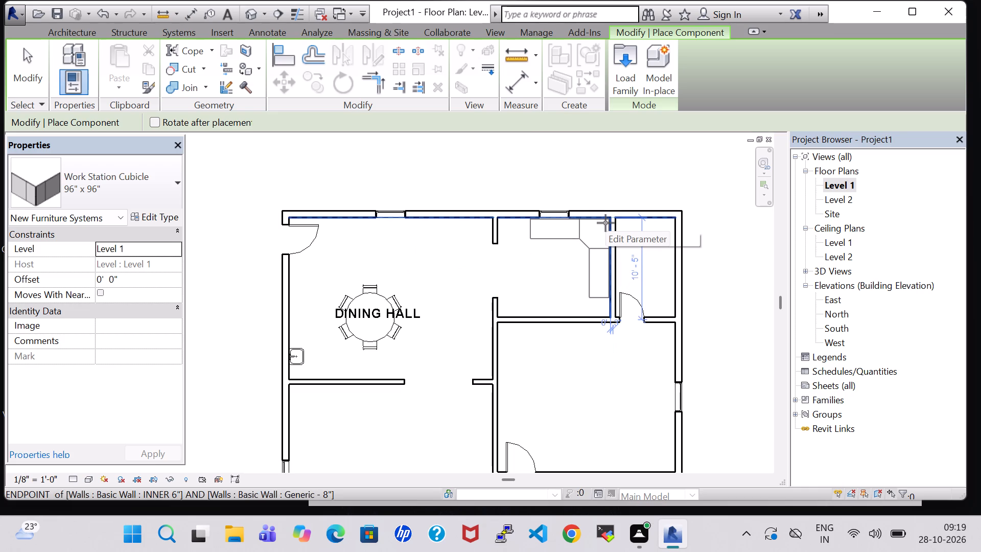
left_click(605, 223)
key("Escape")
key("Escape")
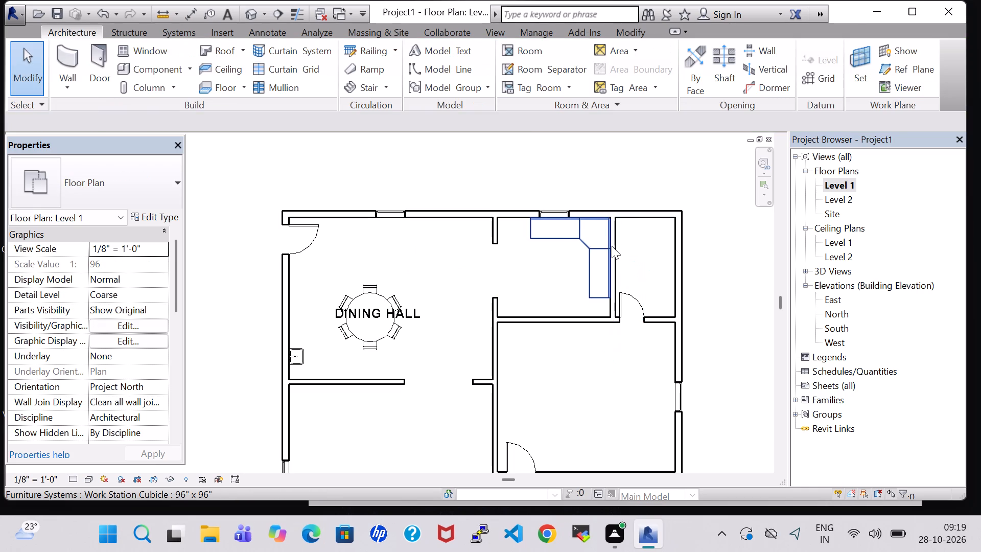
Set the placed Work Station Cubicle's Panel Height type parameter to 2' 8".
left_click(584, 240)
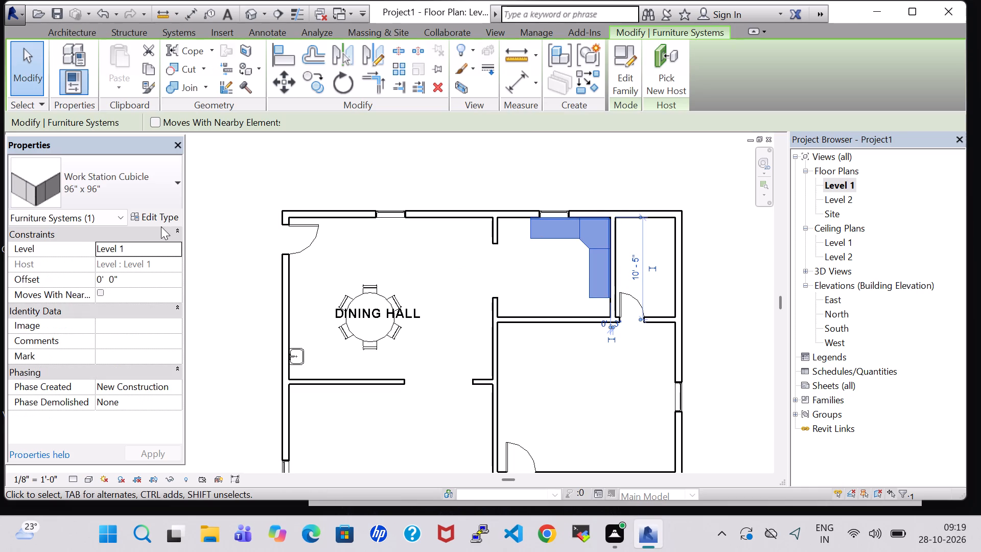
left_click(156, 214)
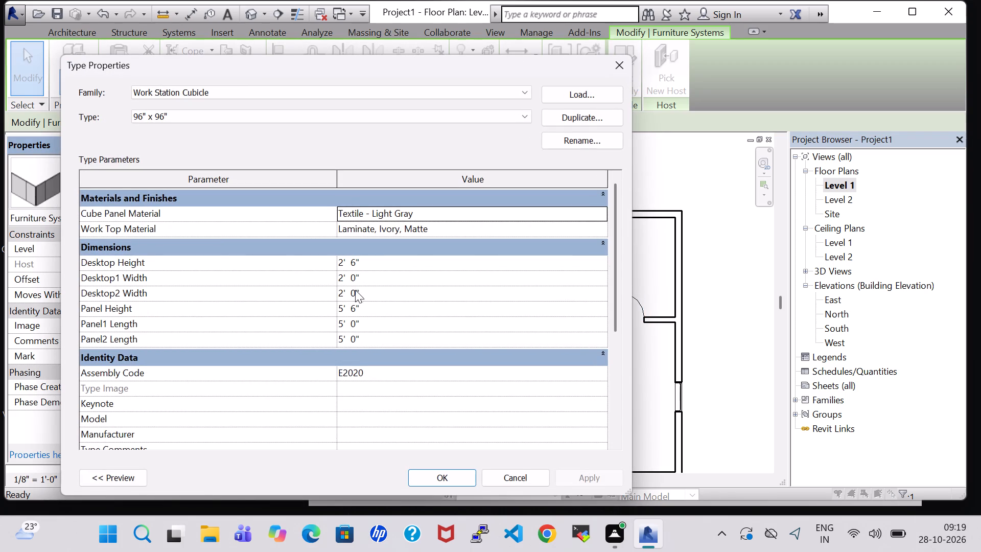
left_click(343, 308)
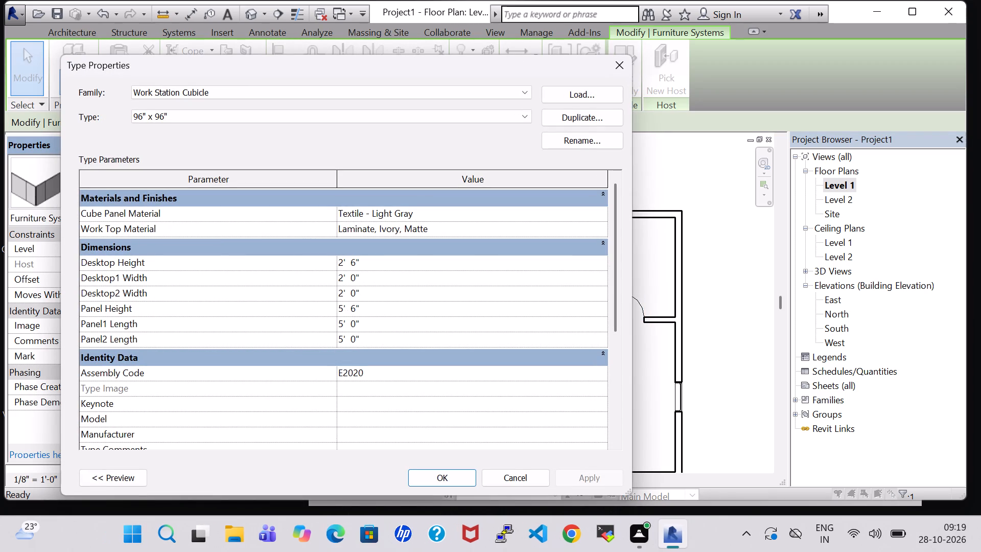
key("BackSpace")
key("2")
left_click(356, 308)
key("BackSpace")
key("8")
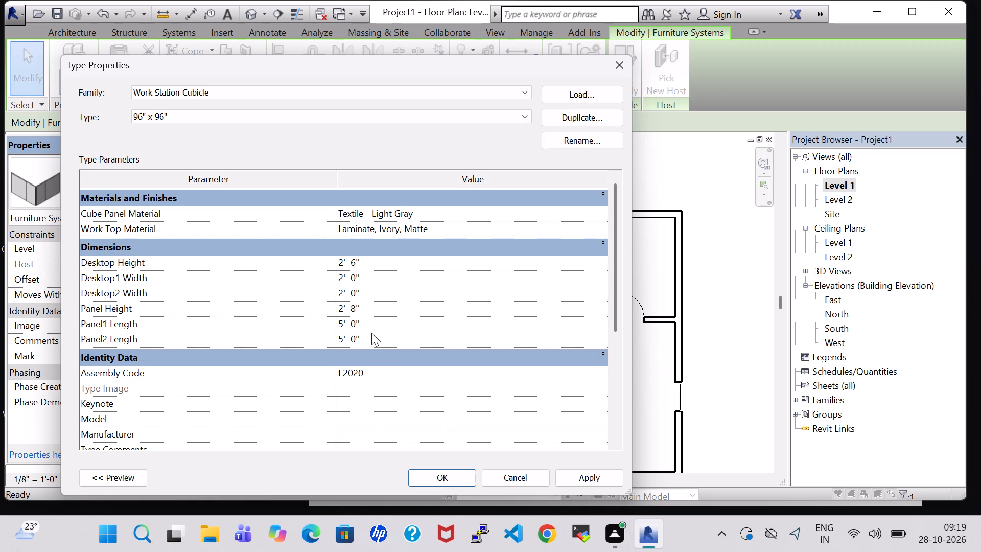
Set both Desktop1 Width and Desktop2 Width of the cubicle type to 2' 3" and apply the type changes.
left_click(355, 282)
left_click(355, 282)
key("BackSpace")
key("3")
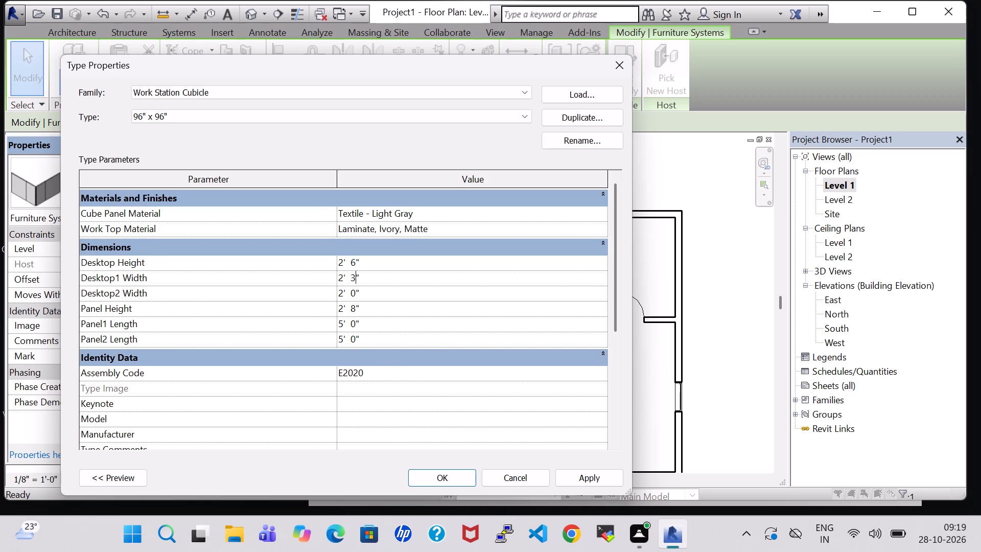
key("Down")
key("Down")
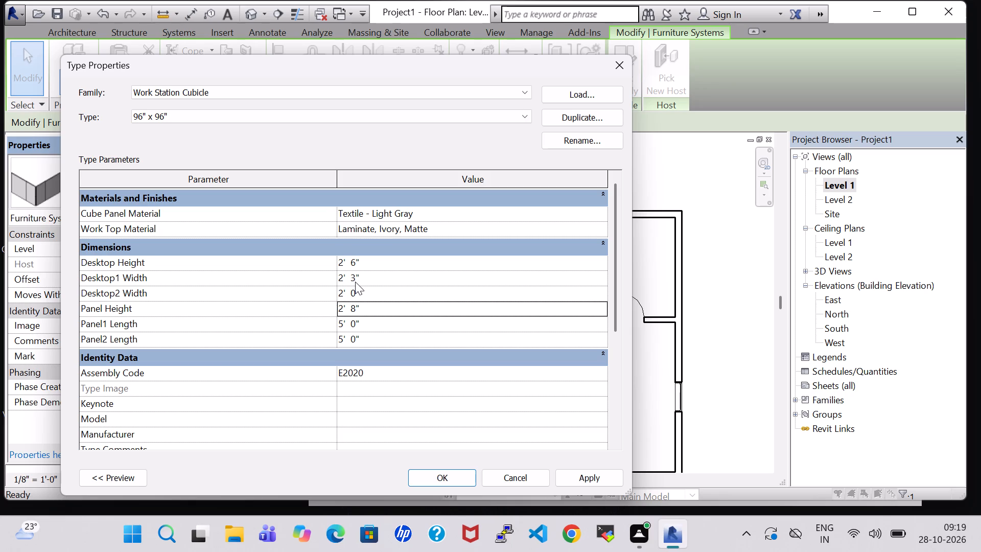
key("Right")
key("Up")
left_click(356, 290)
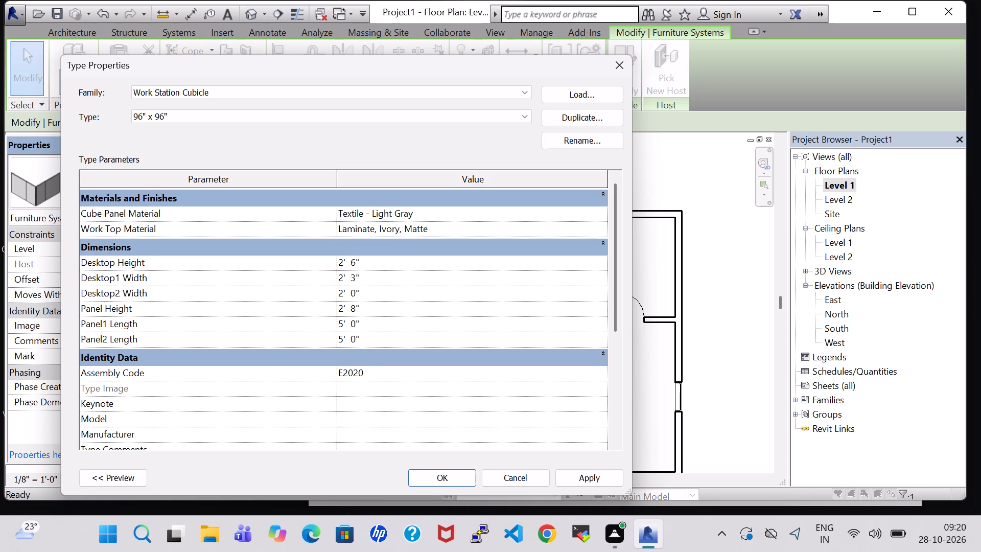
key("BackSpace")
key("3")
left_click(425, 479)
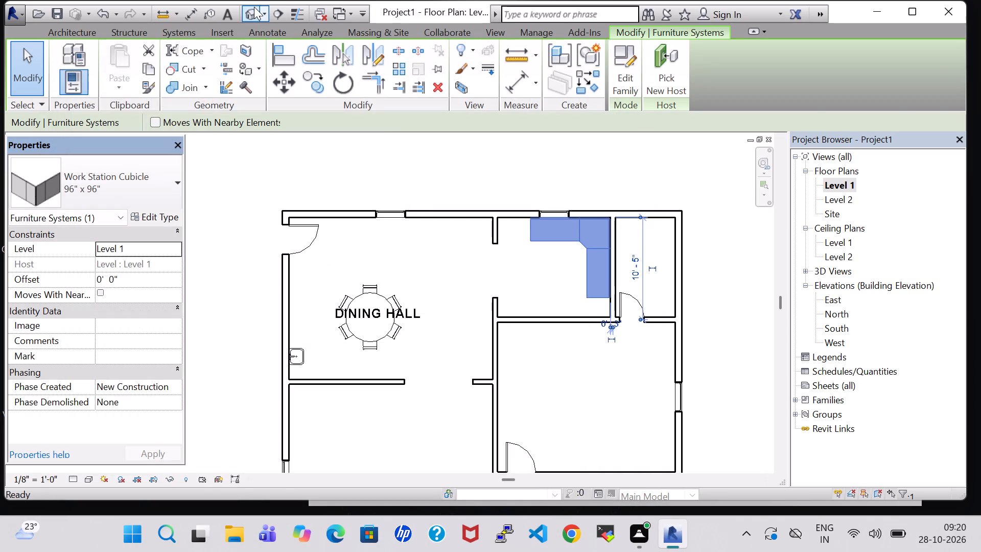
In the 3D view, nudge the round dining table with chairs two increments west, away from the work station room.
left_click(254, 7)
scroll(415, 266, "down", 5)
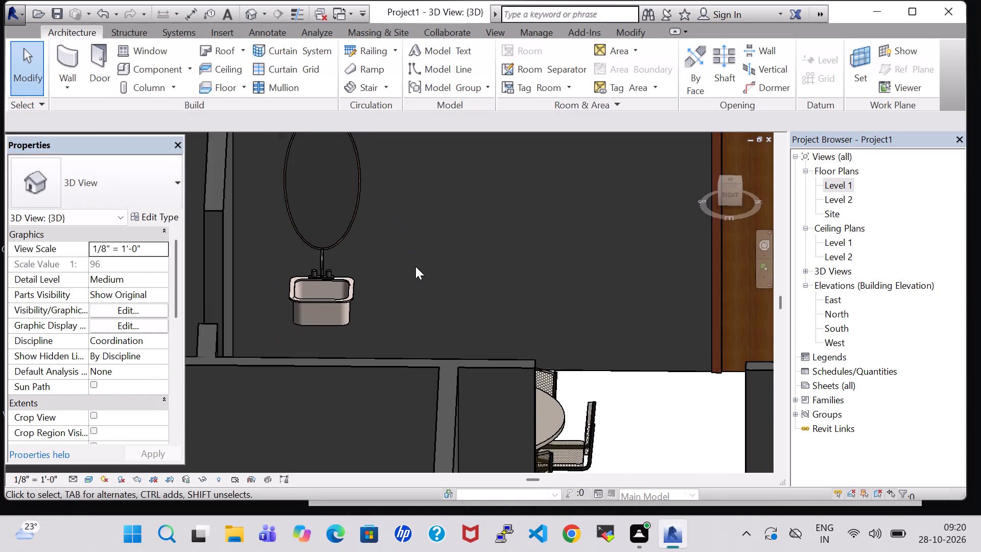
middle_click_drag(464, 211, 460, 317, "shift")
scroll(460, 317, "down", 2)
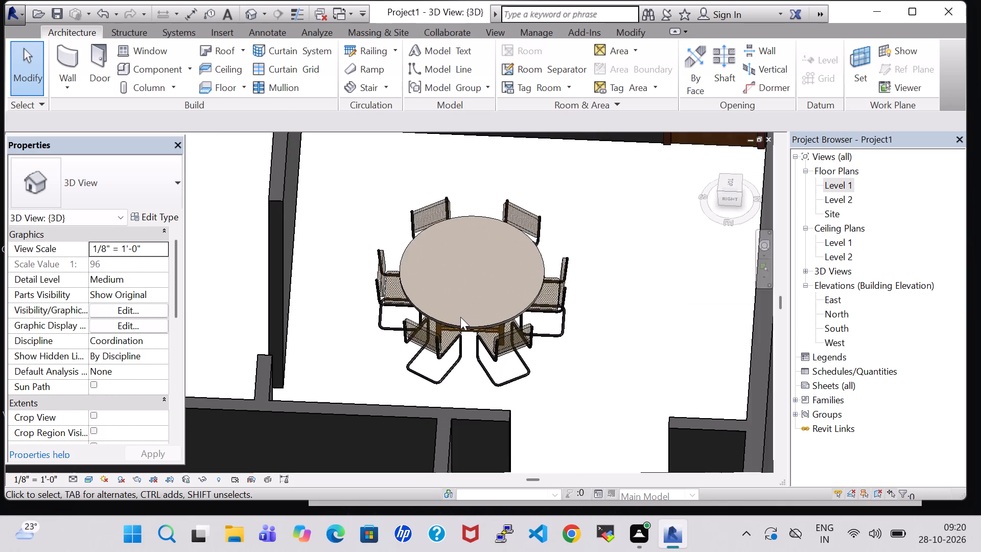
scroll(460, 317, "down", 2)
middle_click_drag(480, 280, 594, 341, "shift")
middle_click_drag(326, 311, 678, 402)
middle_click_drag(503, 310, 565, 307, "shift")
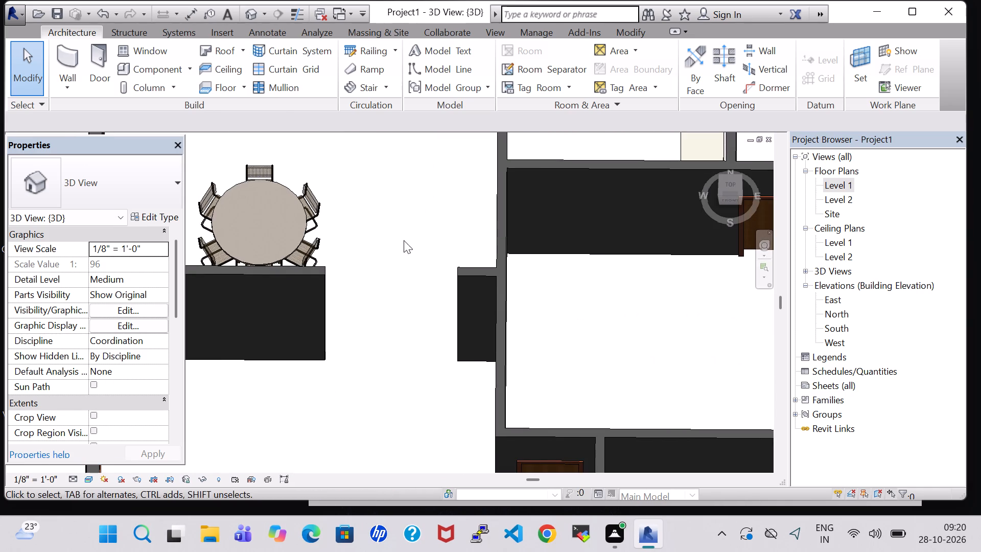
left_click(264, 185)
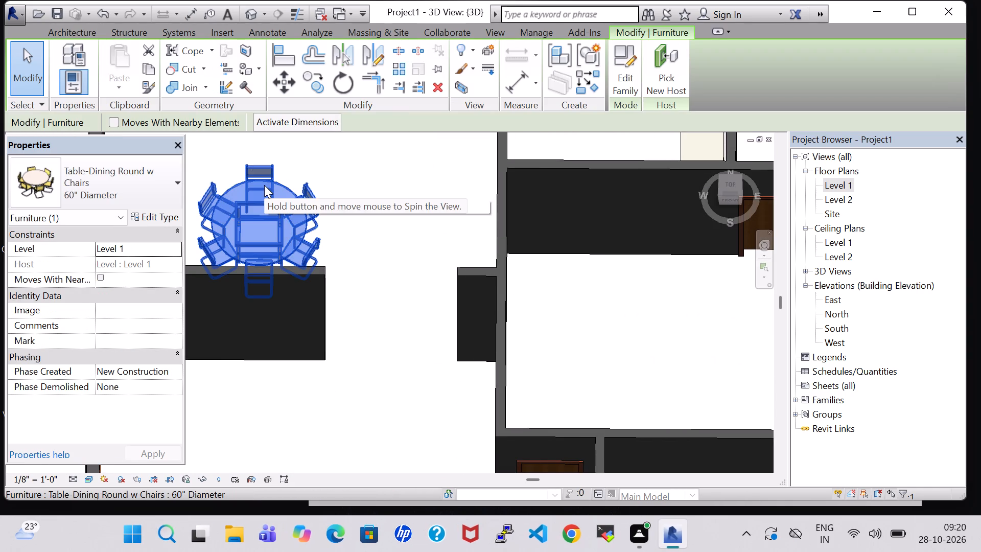
key("Left")
key("Left")
left_click(387, 198)
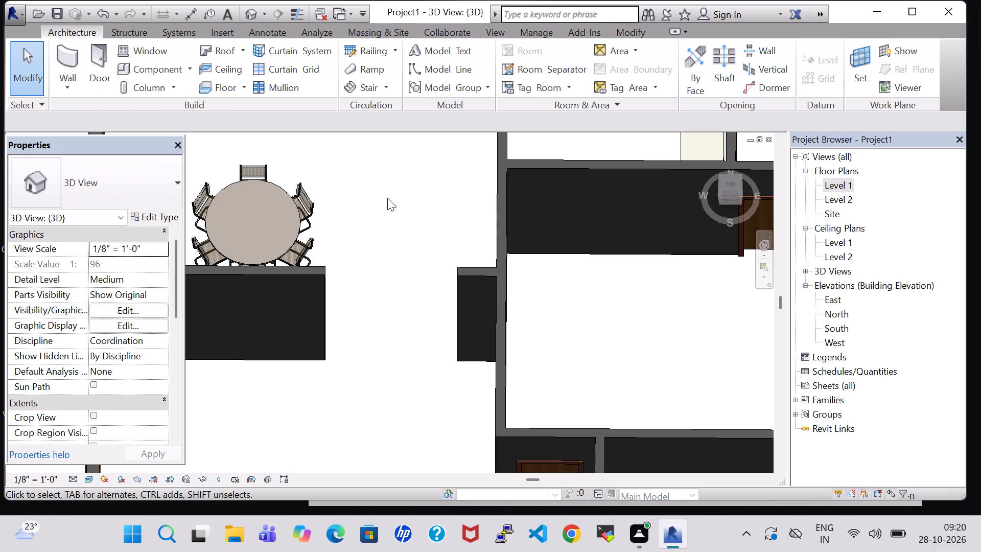
Examine the L-shaped work station and its fit beneath the window from several angles in 3D.
middle_click_drag(388, 196, 382, 370)
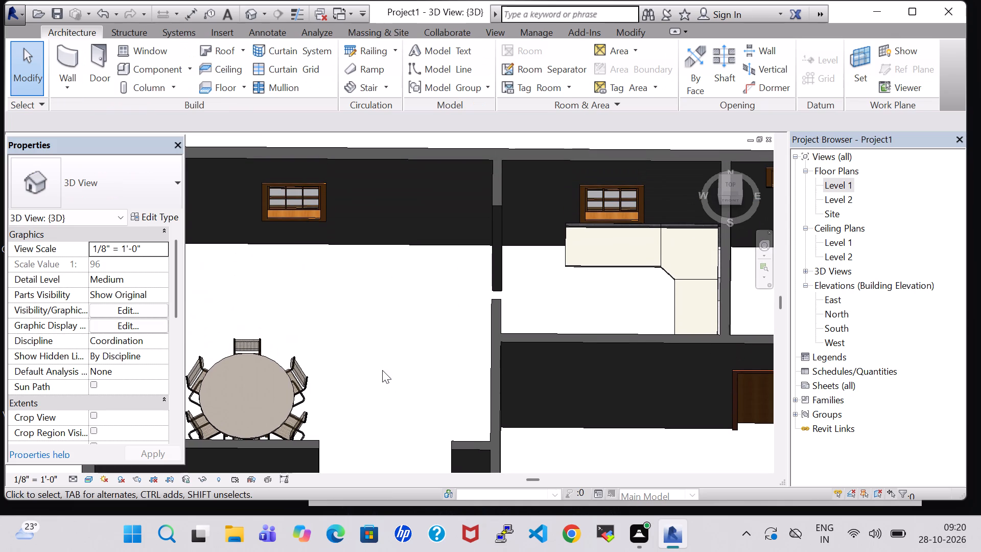
middle_click_drag(570, 278, 598, 291)
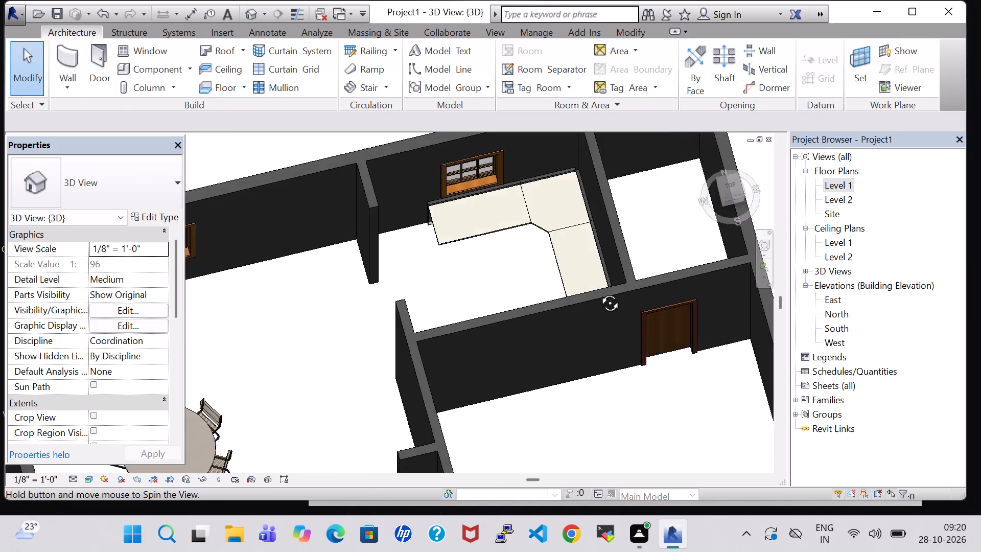
middle_click_drag(598, 291, 613, 320)
middle_click_drag(469, 288, 524, 231)
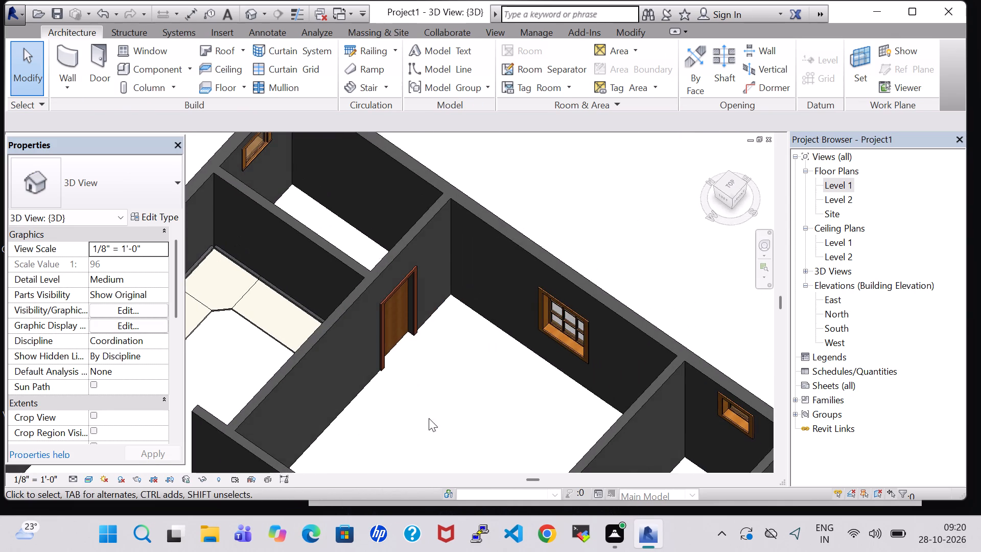
middle_click_drag(429, 425, 617, 395)
middle_click_drag(407, 350, 463, 324)
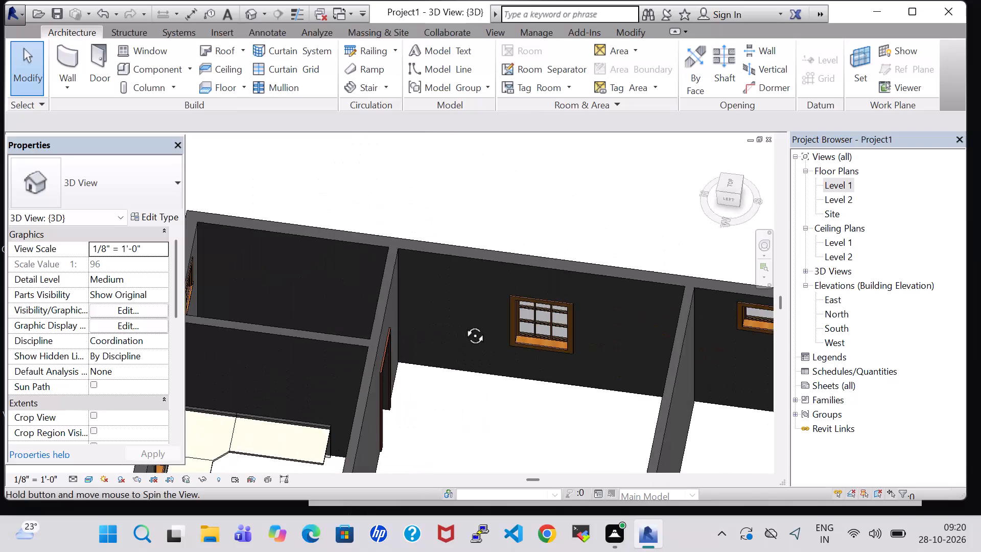
middle_click_drag(463, 324, 394, 313)
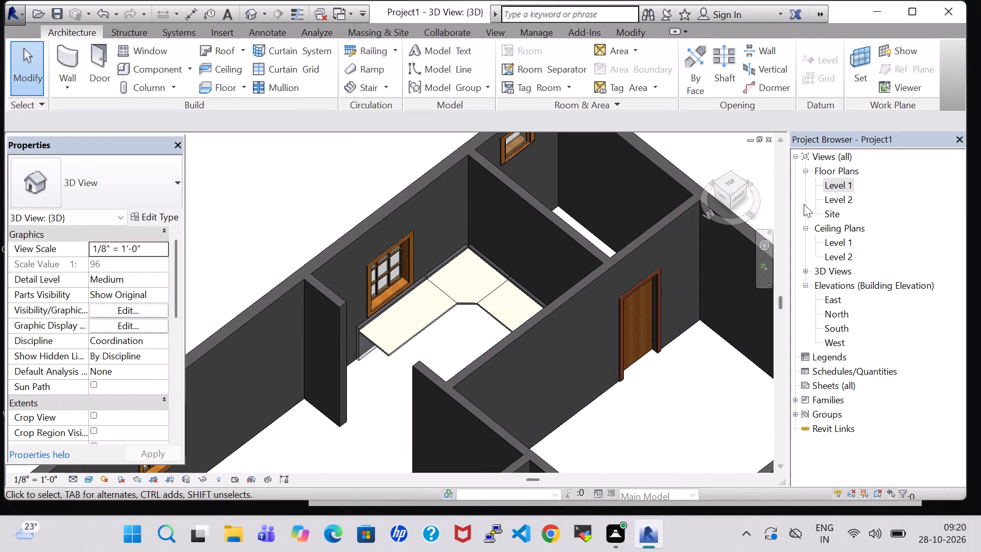
In the Level 1 floor plan, load the Cook Top-4 Unit family from the Specialty Equipment Domestic library folder.
double_click(845, 180)
scroll(597, 237, "down", 1)
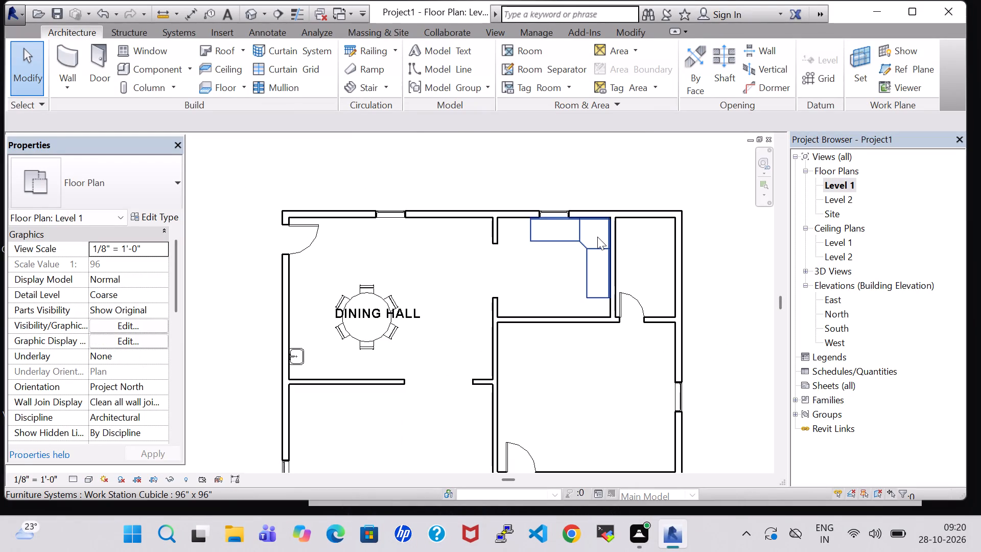
scroll(597, 237, "down", 2)
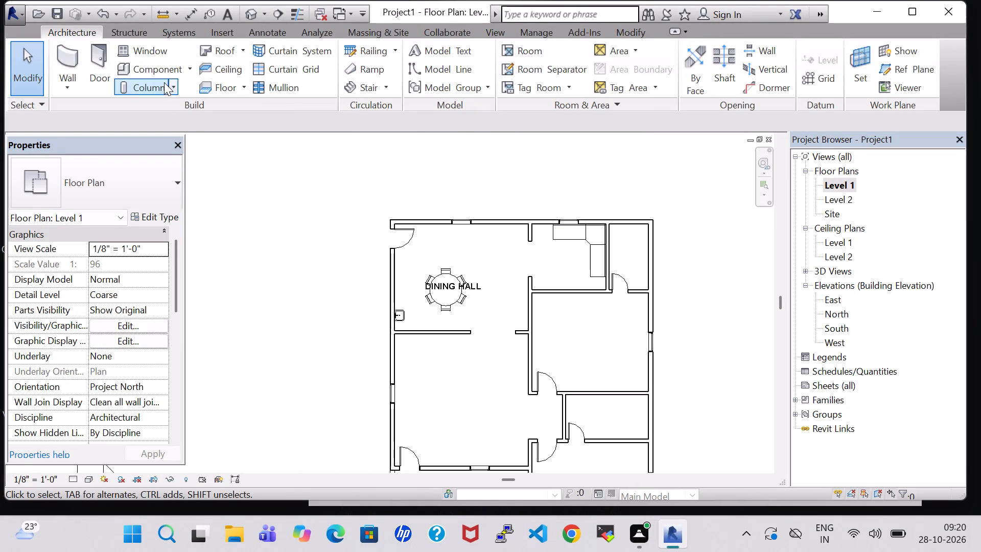
left_click(156, 73)
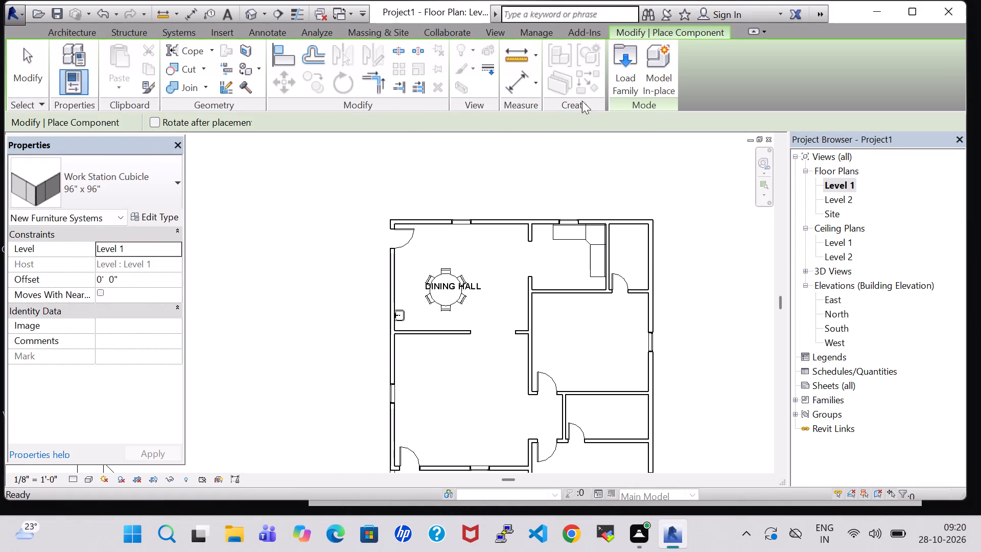
left_click(627, 45)
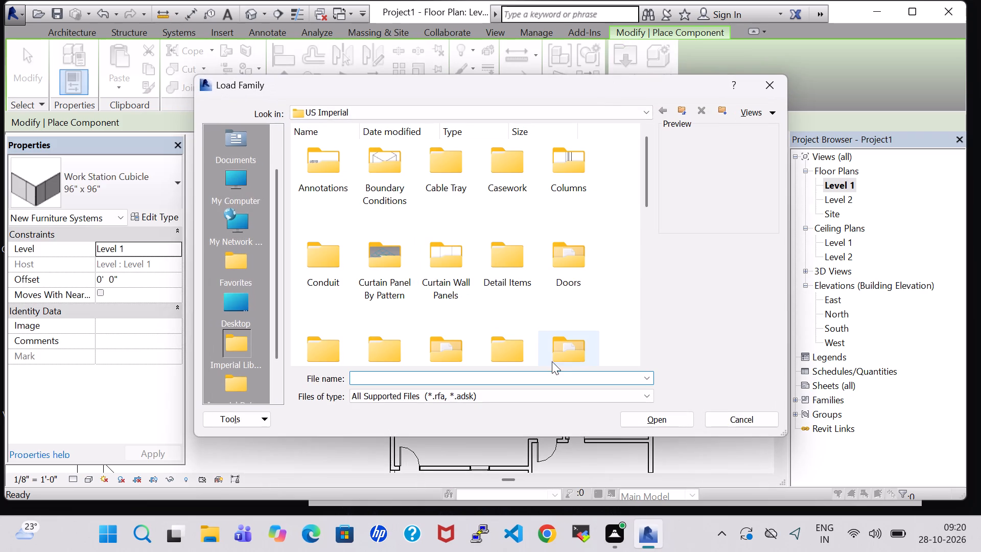
left_click(562, 358)
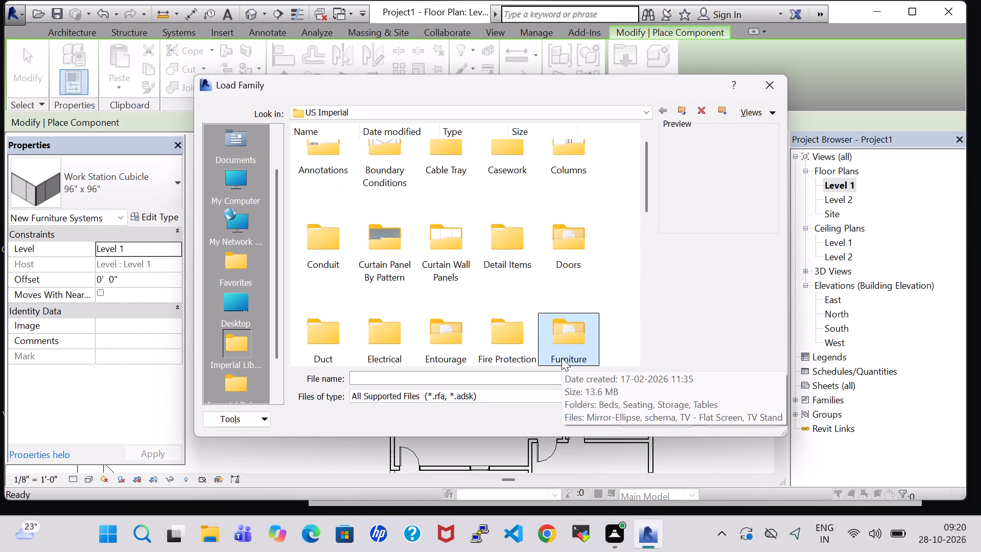
key("s")
key("Right")
key("Return")
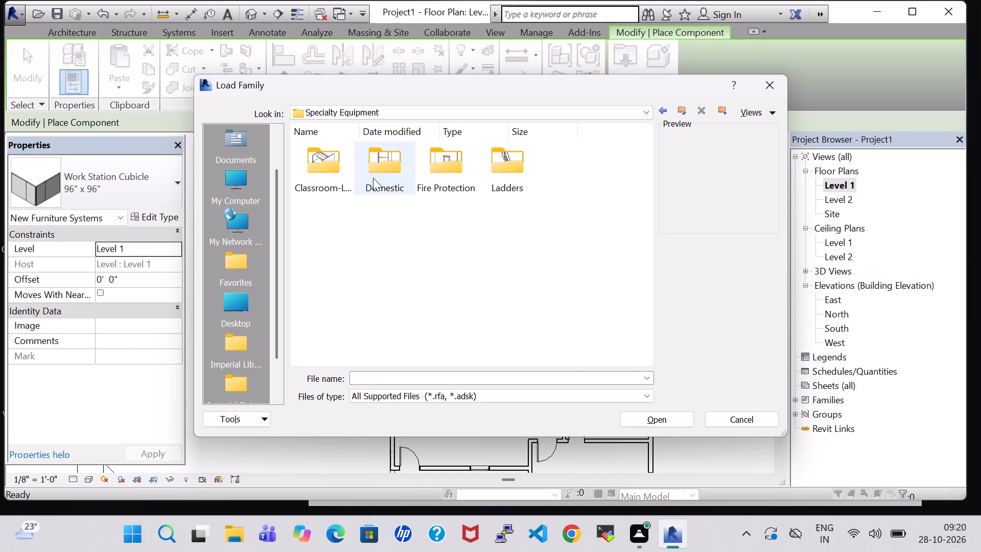
double_click(373, 178)
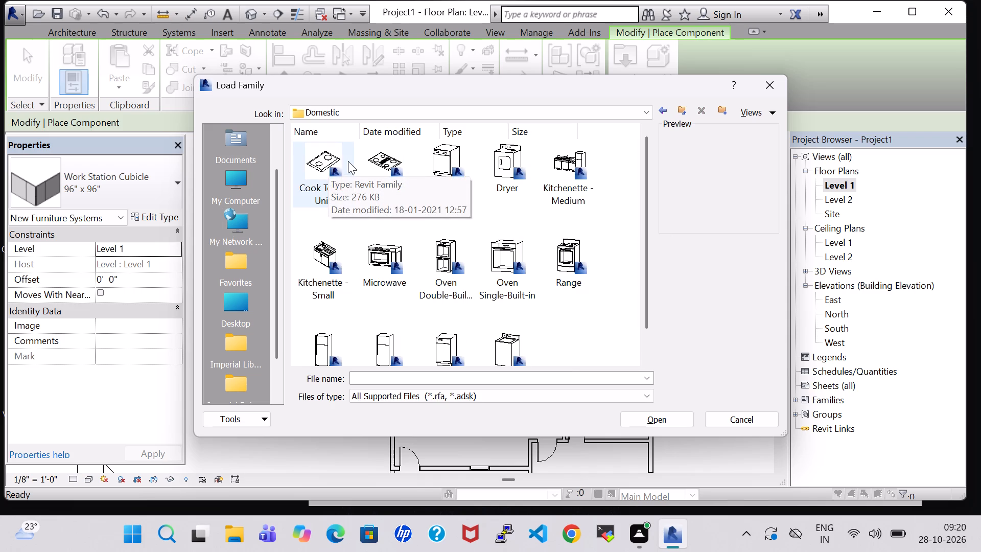
left_click(395, 164)
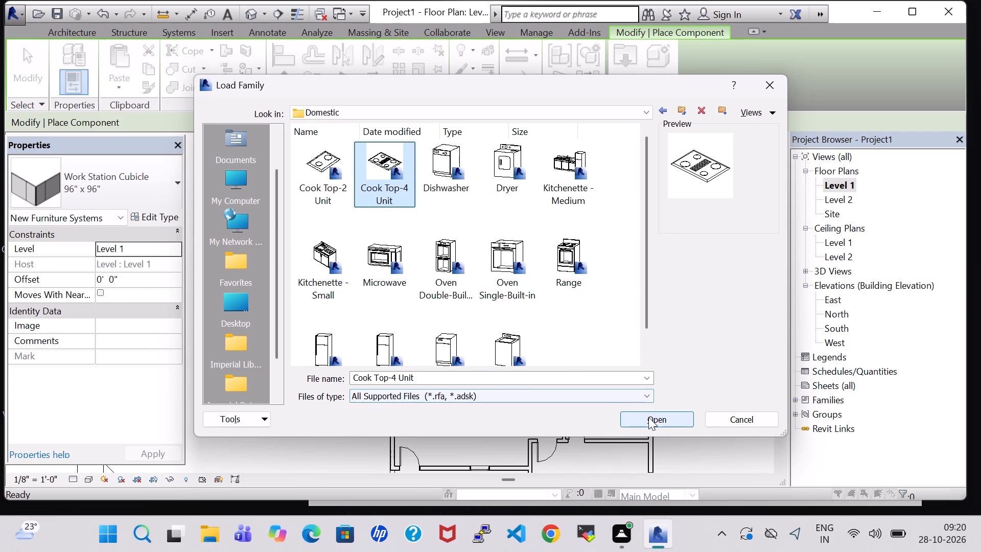
left_click(648, 417)
Place the 36" x 20" four-burner cook top on the L-shaped counter, centred below the window.
scroll(567, 278, "up", 6)
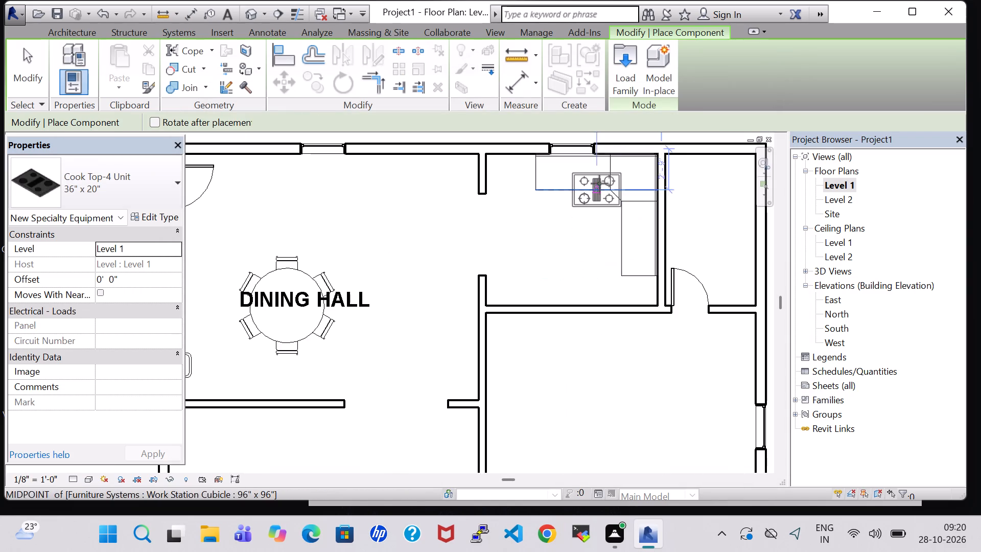
scroll(585, 179, "up", 4)
middle_click_drag(585, 179, 576, 285)
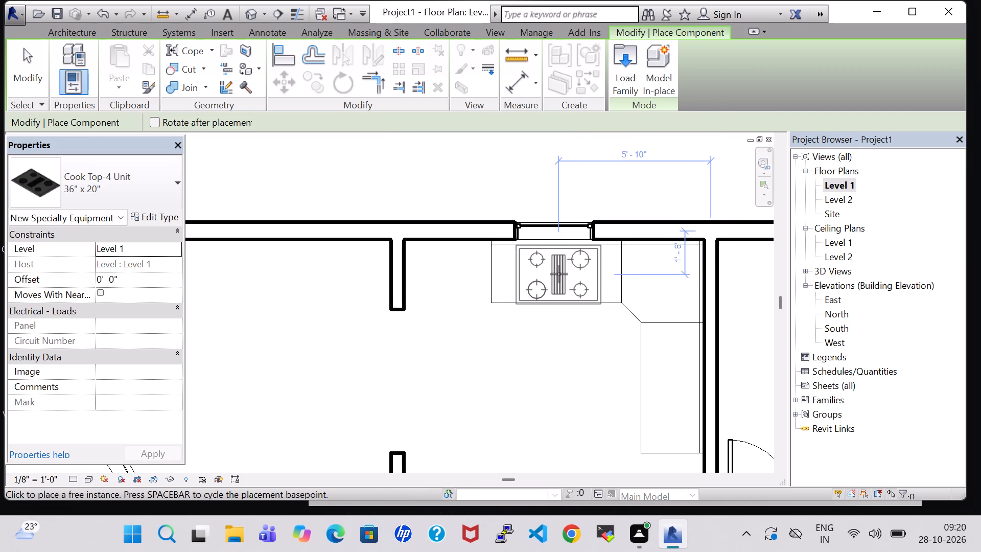
scroll(559, 274, "up", 5)
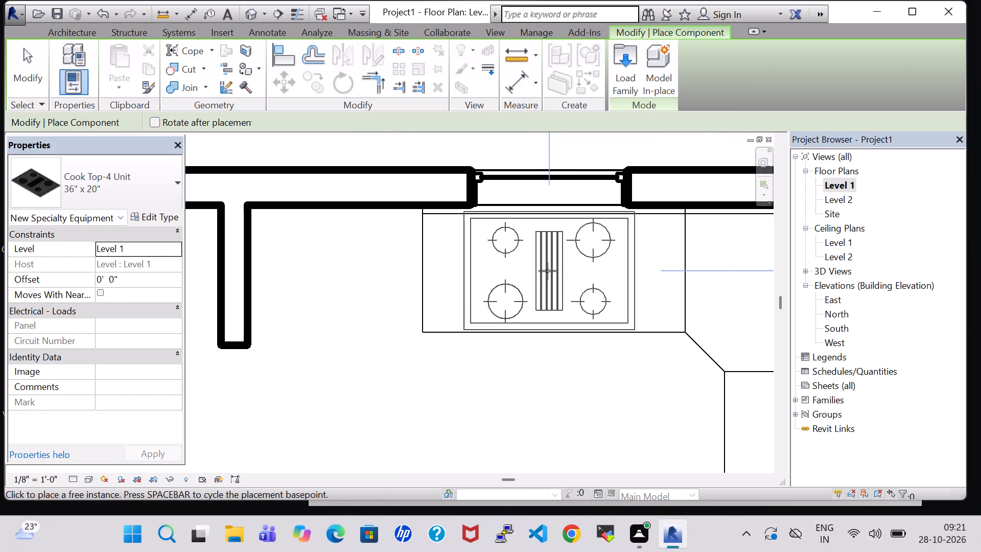
left_click(547, 271)
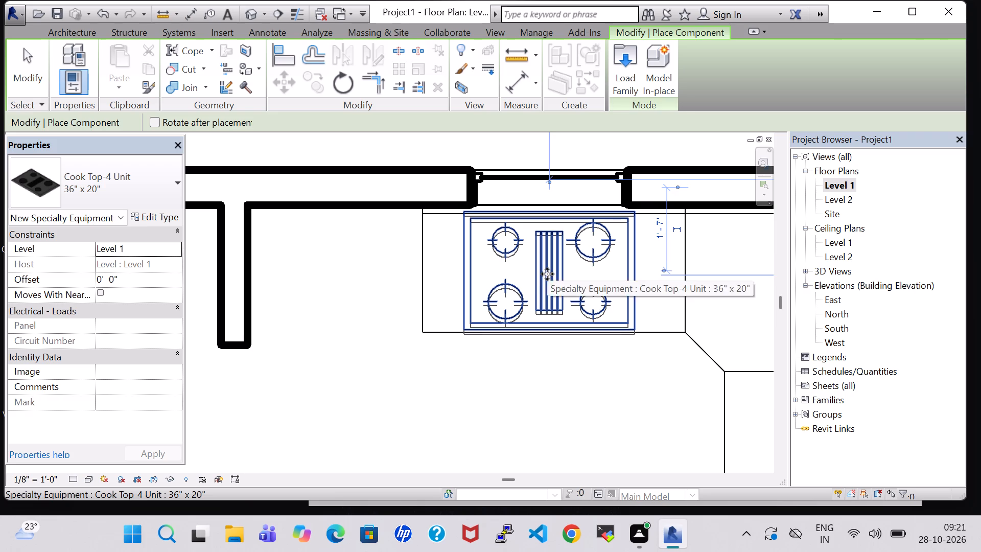
key("Escape")
key("Escape")
left_click(541, 374)
scroll(541, 374, "down", 2)
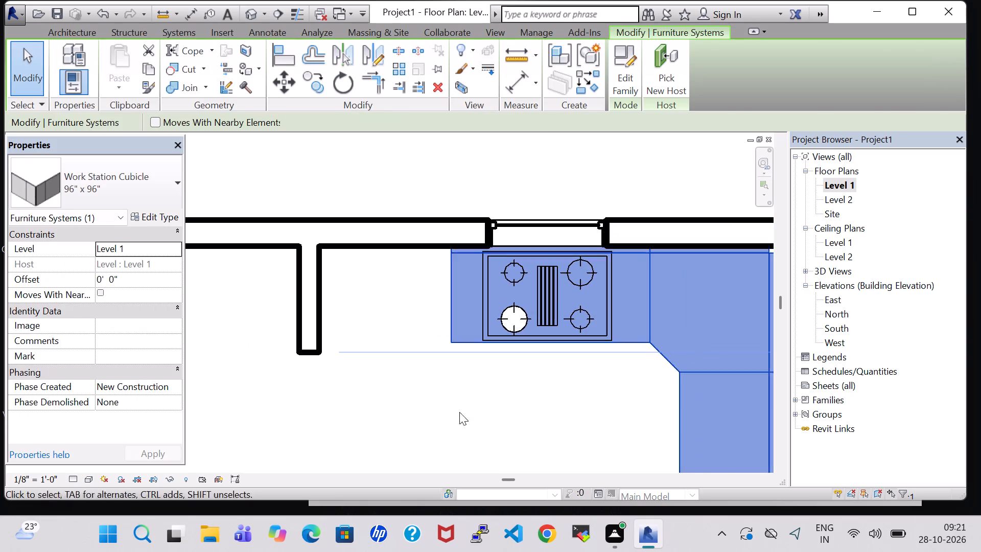
left_click(441, 420)
Load the Microwave family from the Specialty Equipment Domestic library folder.
left_click(154, 66)
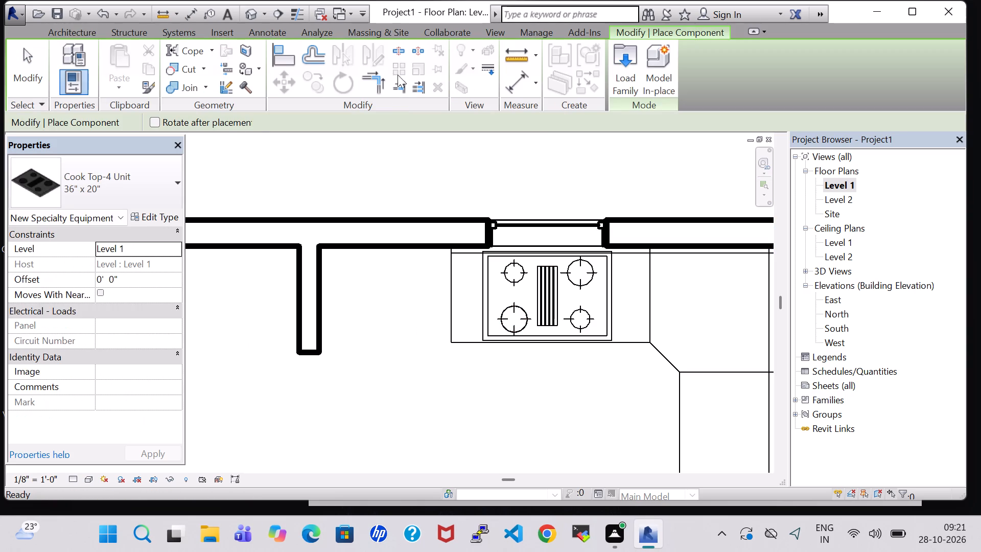
left_click(634, 57)
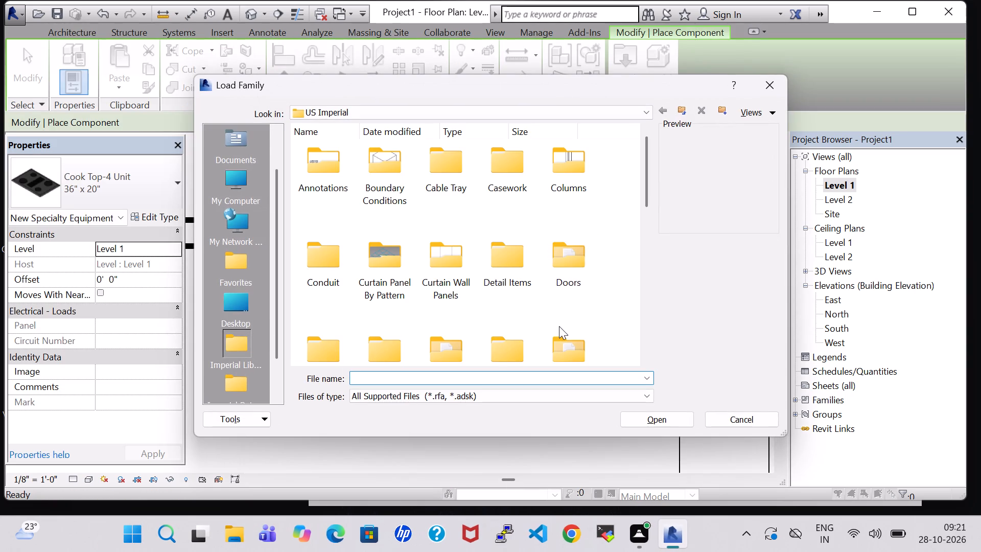
scroll(560, 339, "down", 2)
scroll(574, 282, "down", 1)
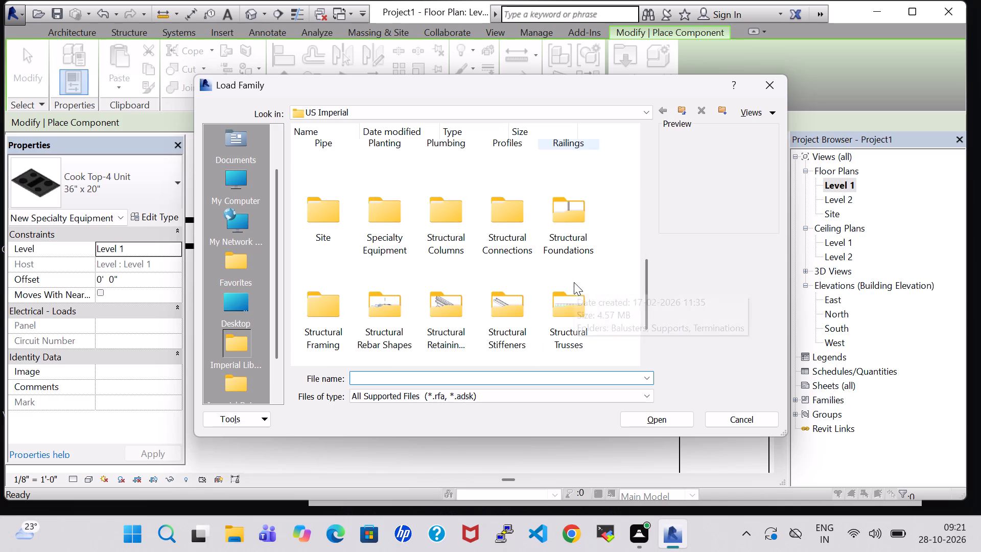
left_click(393, 223)
left_click(393, 223)
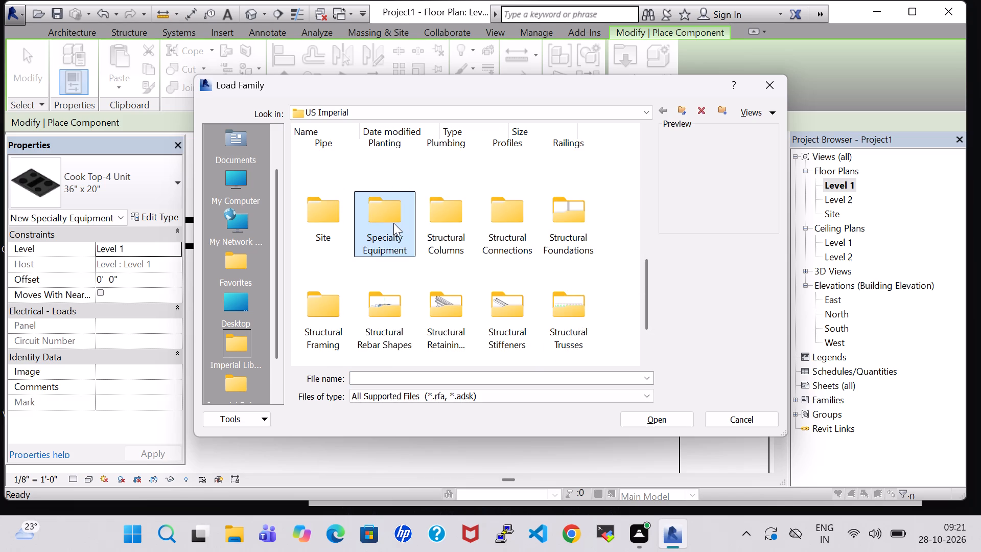
left_click(393, 223)
double_click(380, 223)
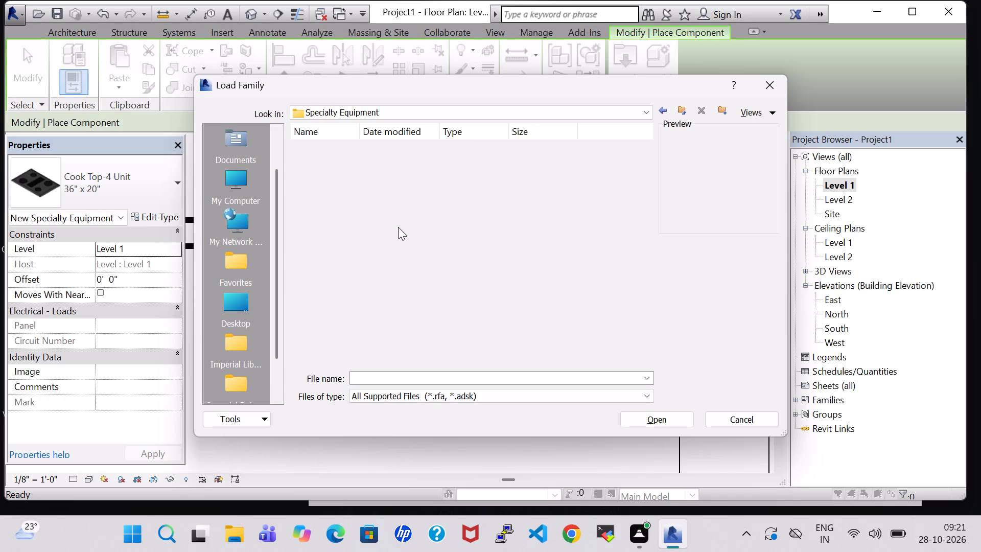
double_click(393, 170)
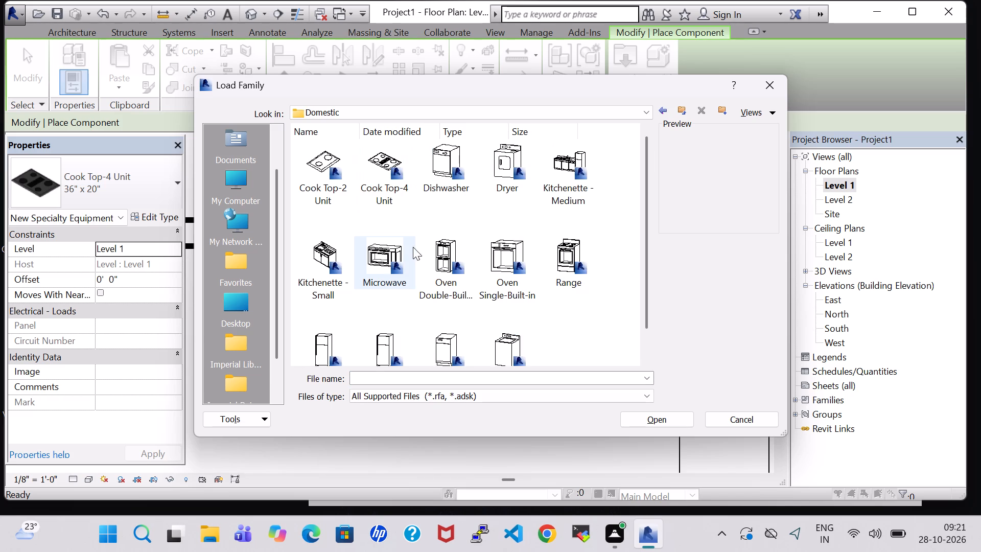
scroll(414, 279, "down", 1)
left_click(364, 229)
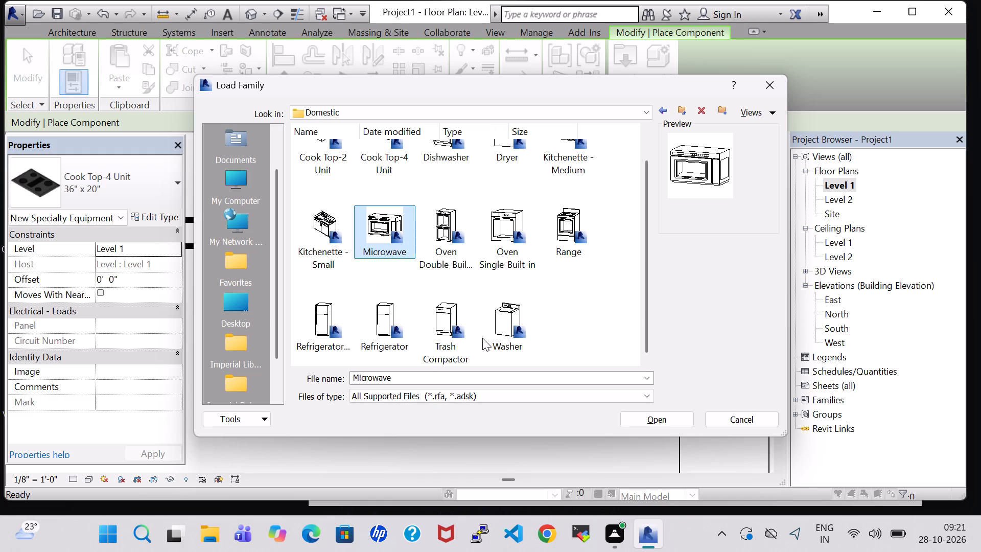
left_click(664, 422)
Place the 30" x 16" x 18" microwave on the counter's east leg, rotated lengthwise along the wall.
scroll(663, 376, "down", 5)
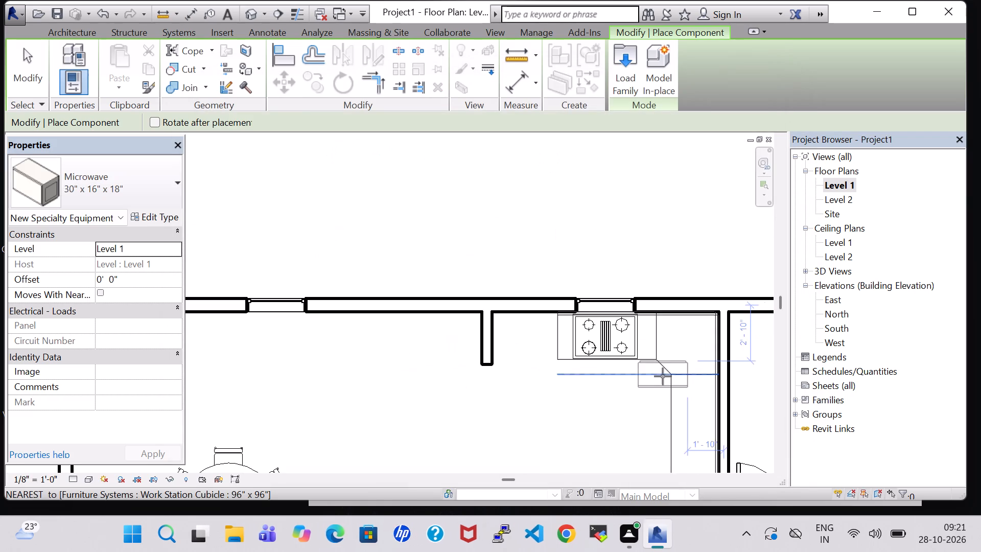
key("space")
key("space")
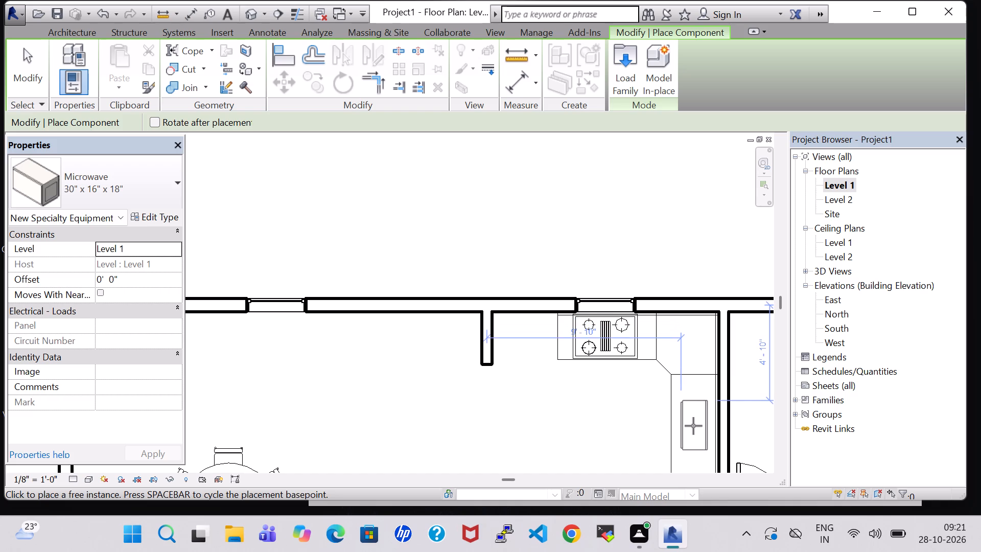
double_click(693, 410)
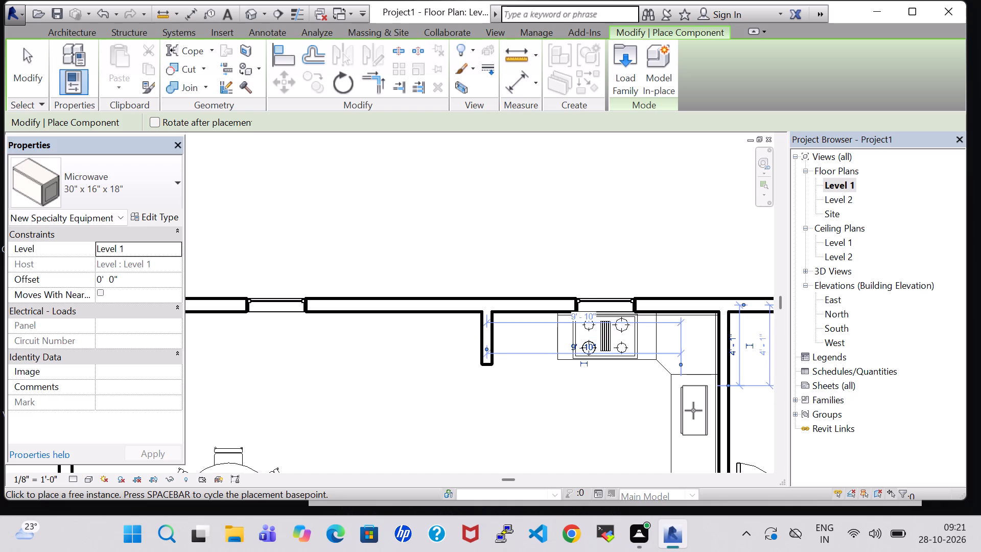
key("Escape")
key("Escape")
Load the Sink Kitchen-Double family from the Plumbing library's Architectural Fixtures Sinks folder.
scroll(653, 410, "down", 5)
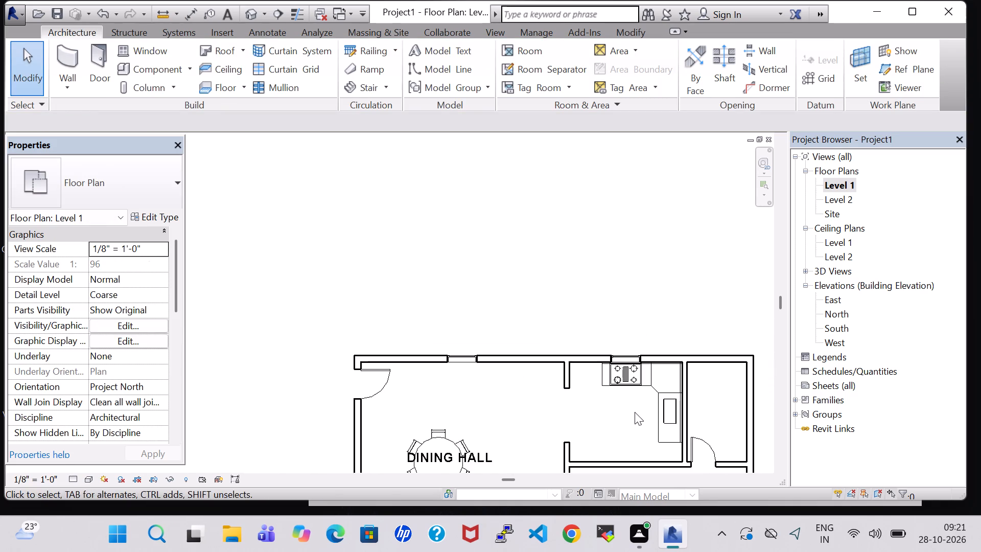
middle_click_drag(635, 412, 644, 346)
left_click(132, 67)
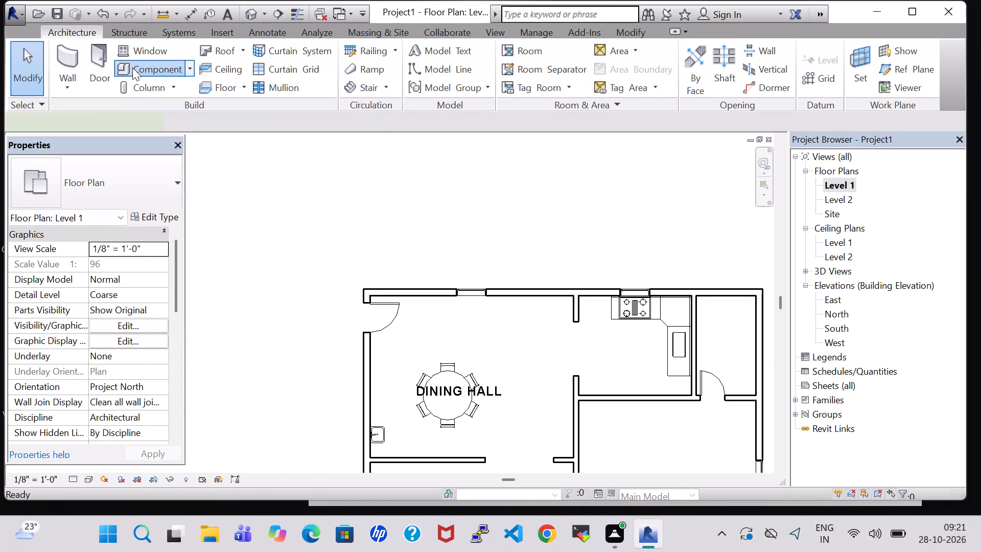
left_click(616, 62)
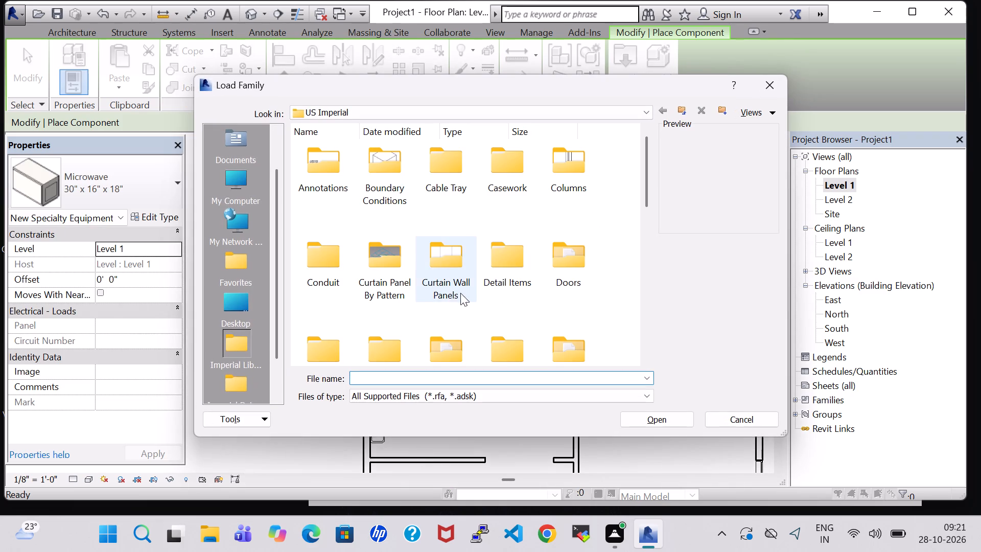
scroll(502, 254, "down", 1)
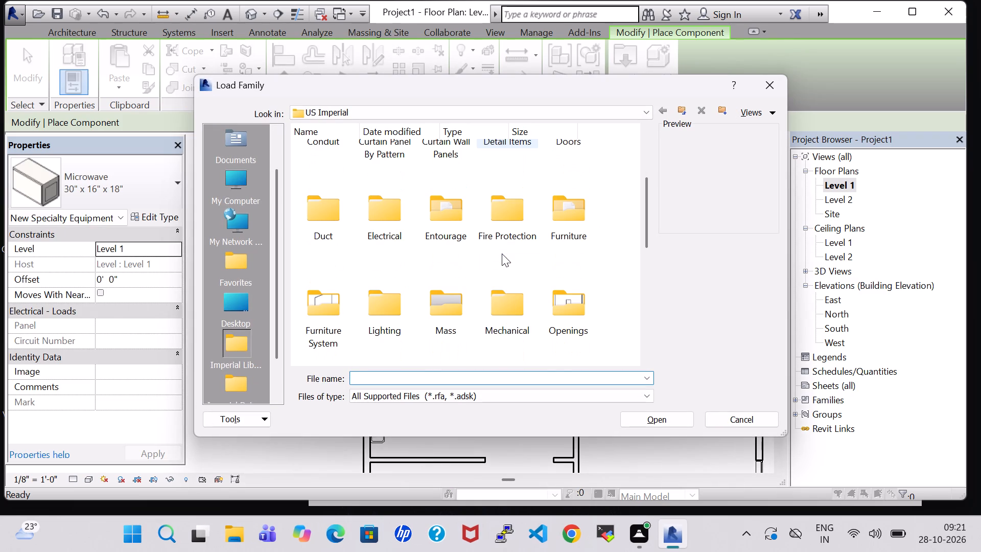
scroll(502, 255, "down", 1)
left_click(557, 262)
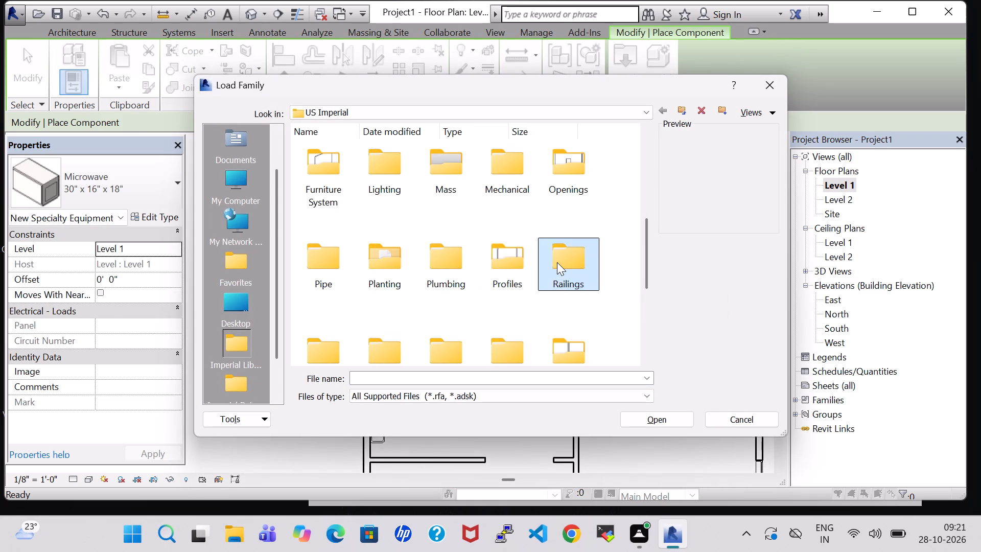
key("p")
left_click(431, 262)
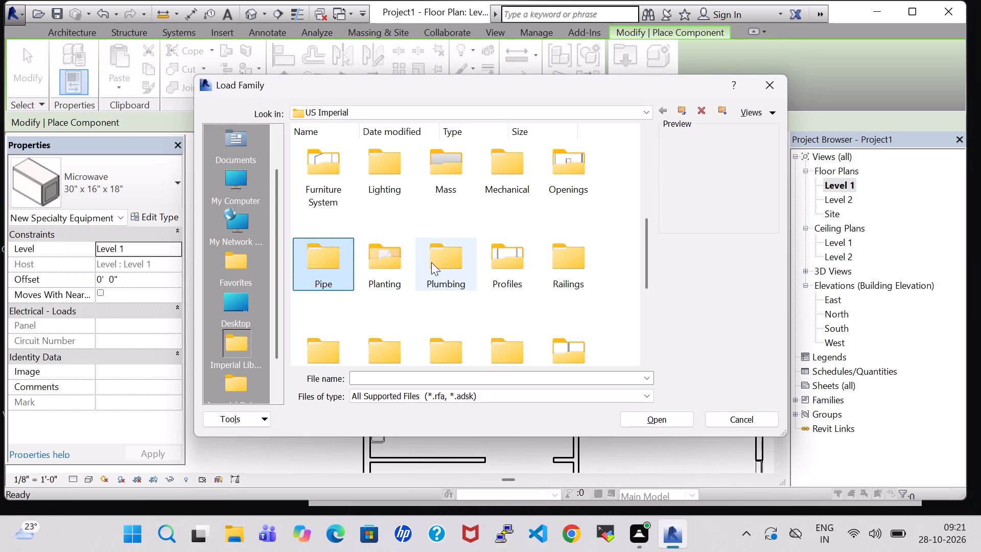
double_click(451, 254)
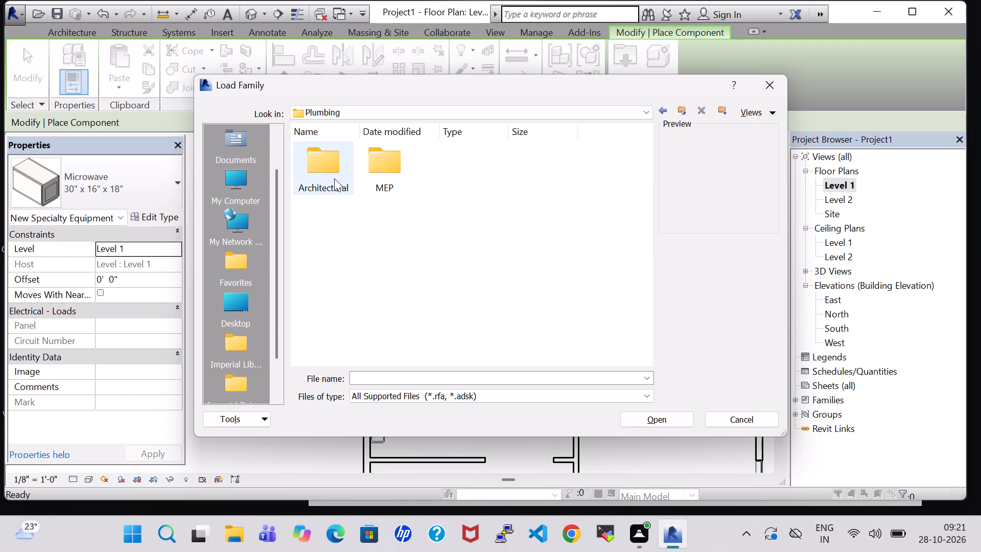
double_click(319, 163)
double_click(389, 165)
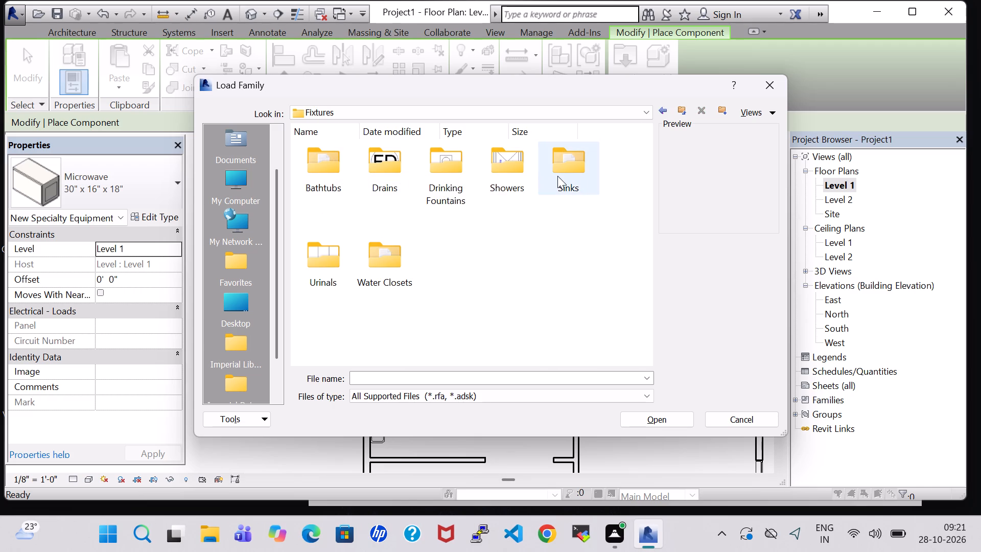
double_click(557, 176)
left_click(311, 165)
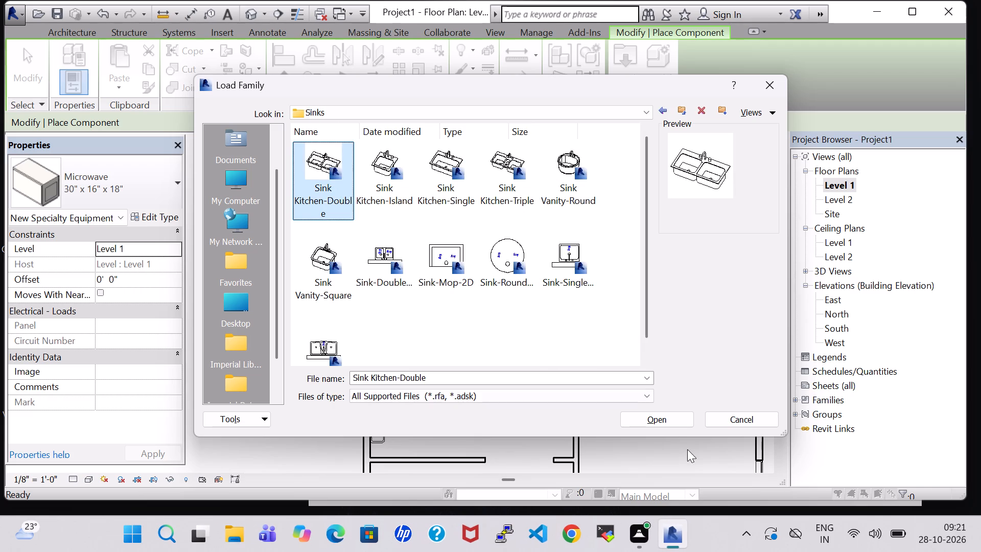
left_click(650, 410)
left_click(651, 421)
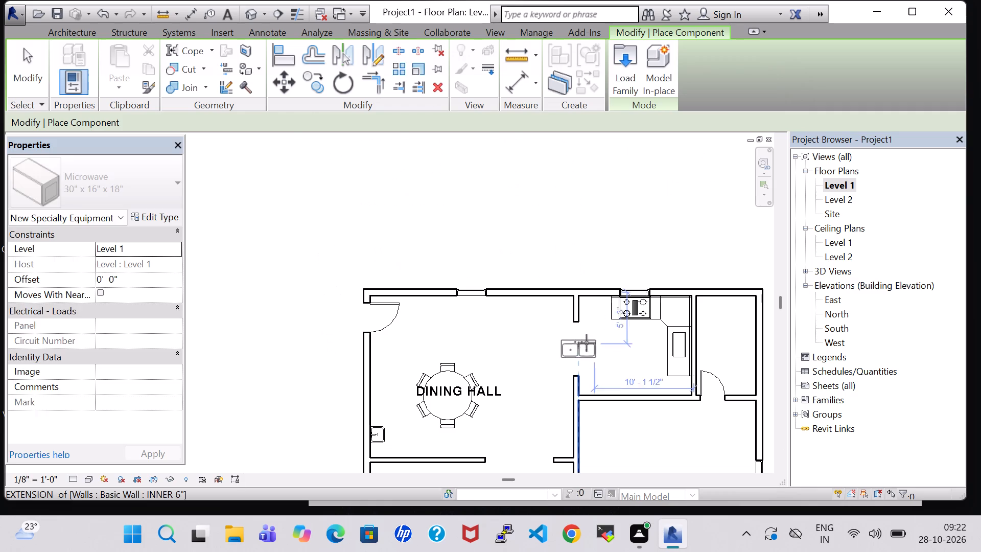
Place the 42" x 21" double kitchen sink against the kitchen's north wall, in the corner west of the cook top.
scroll(592, 337, "up", 9)
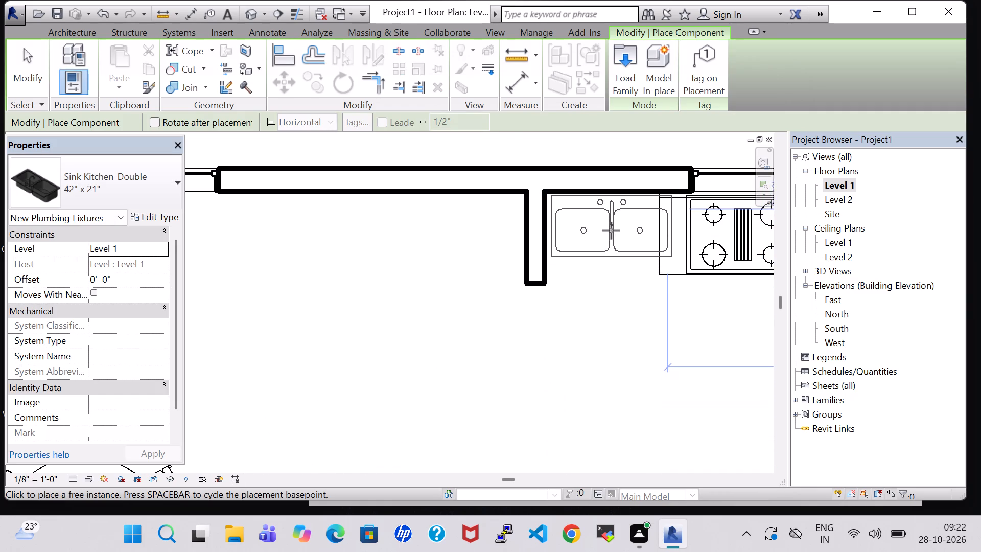
scroll(609, 231, "up", 5)
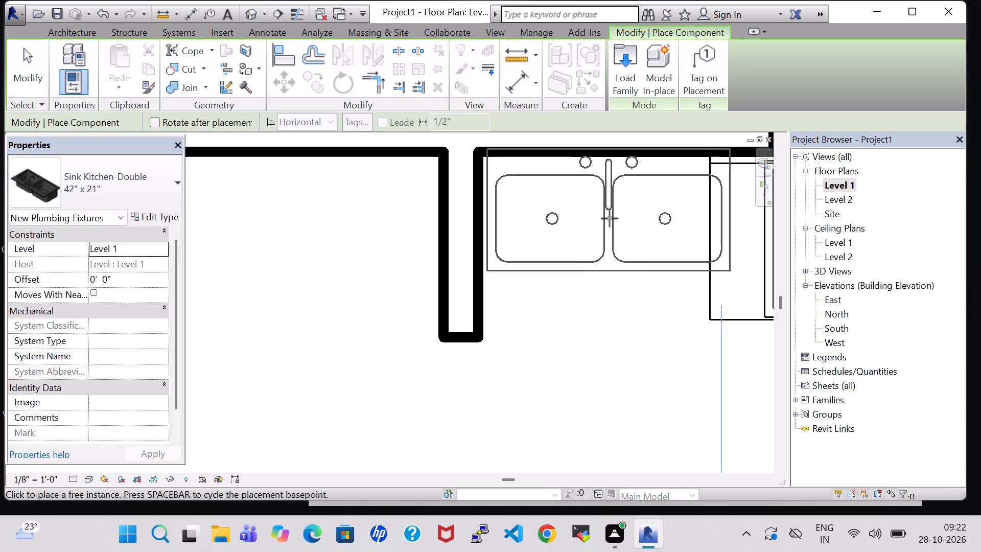
left_click(610, 223)
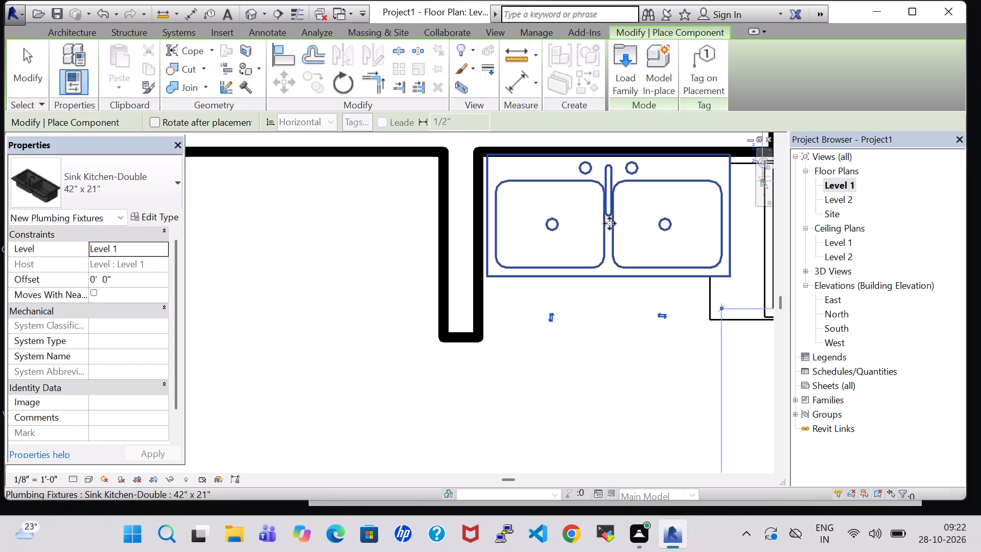
key("Escape")
key("Escape")
scroll(610, 240, "down", 3)
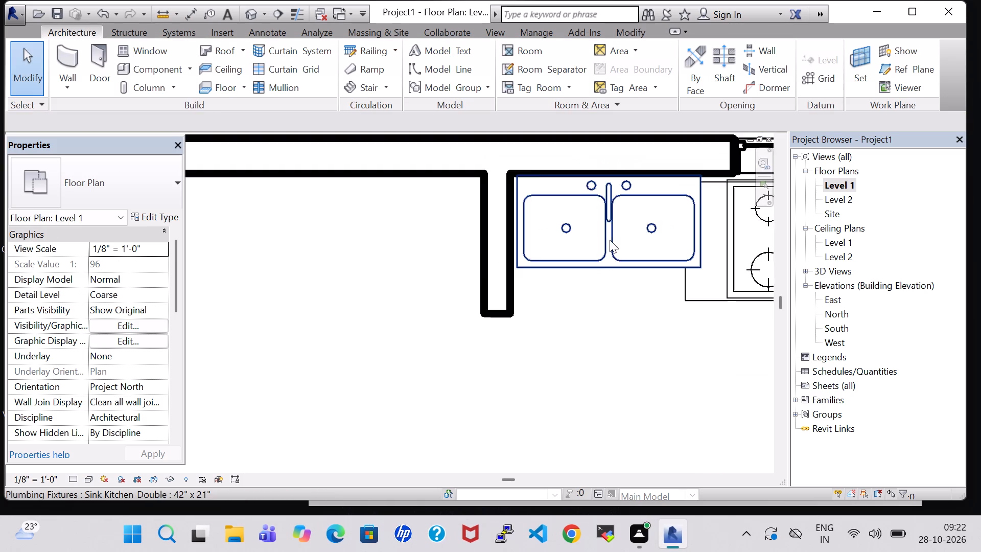
scroll(610, 240, "down", 6)
Set the L-shaped counter type's Panel1 Length and Panel2 Length to 4' 0".
left_click(638, 260)
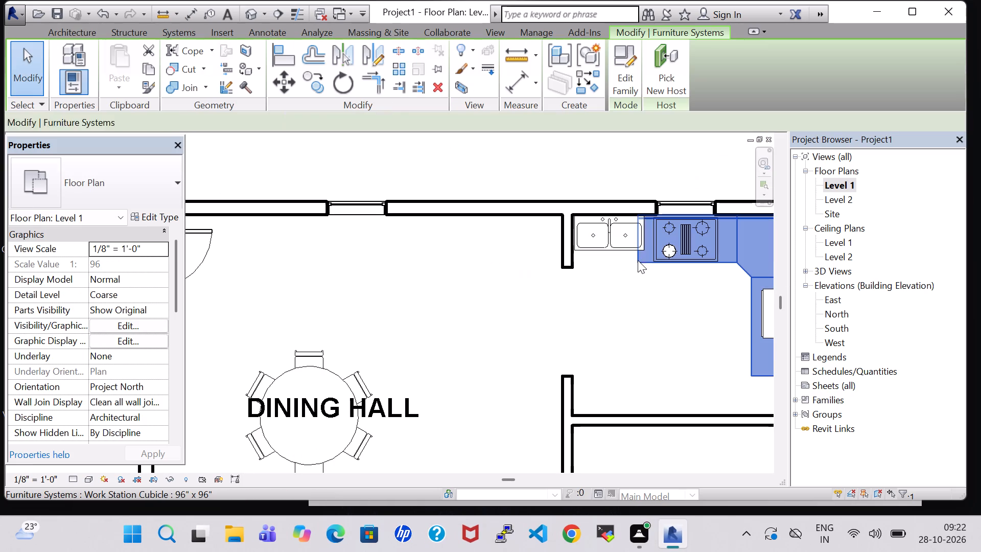
left_click(152, 219)
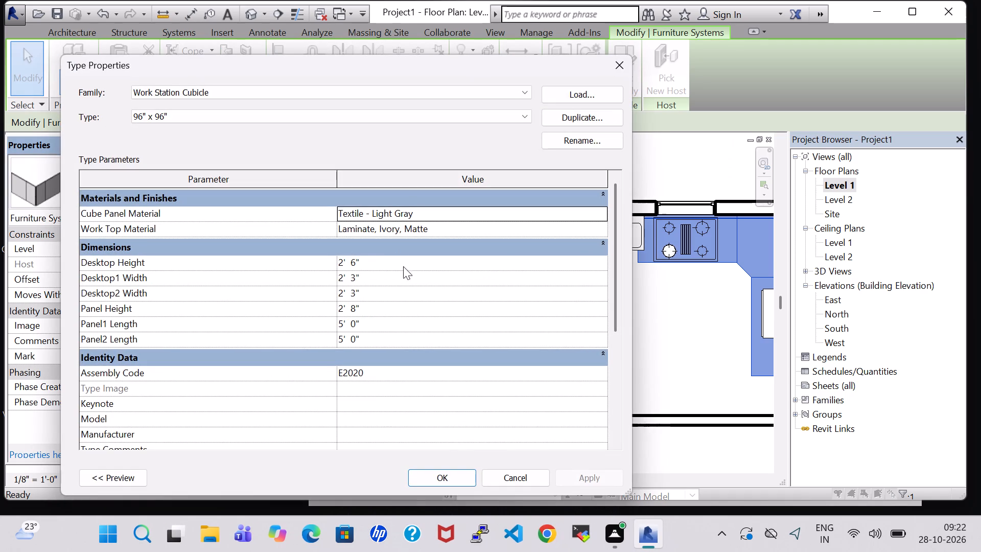
left_click(345, 327)
key("Left")
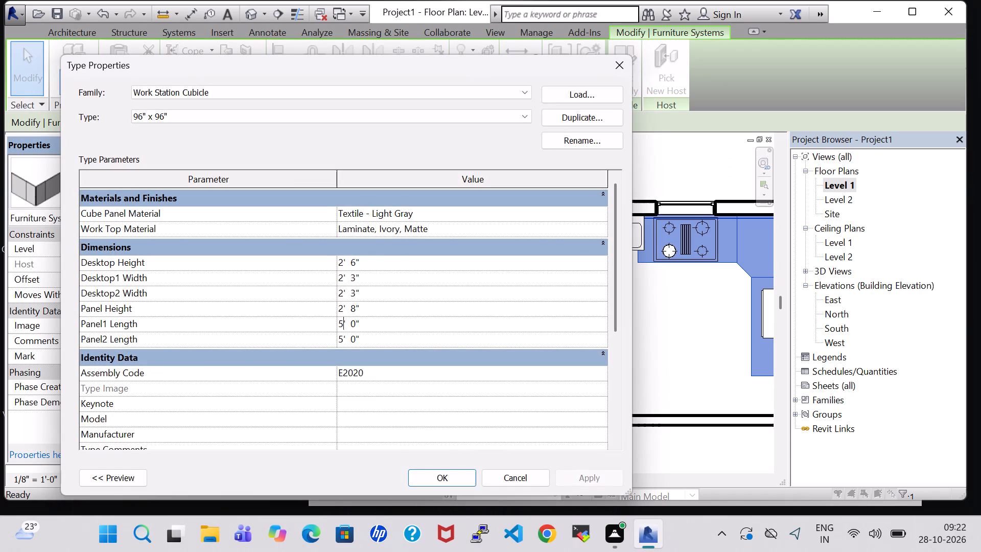
key("BackSpace")
key("4")
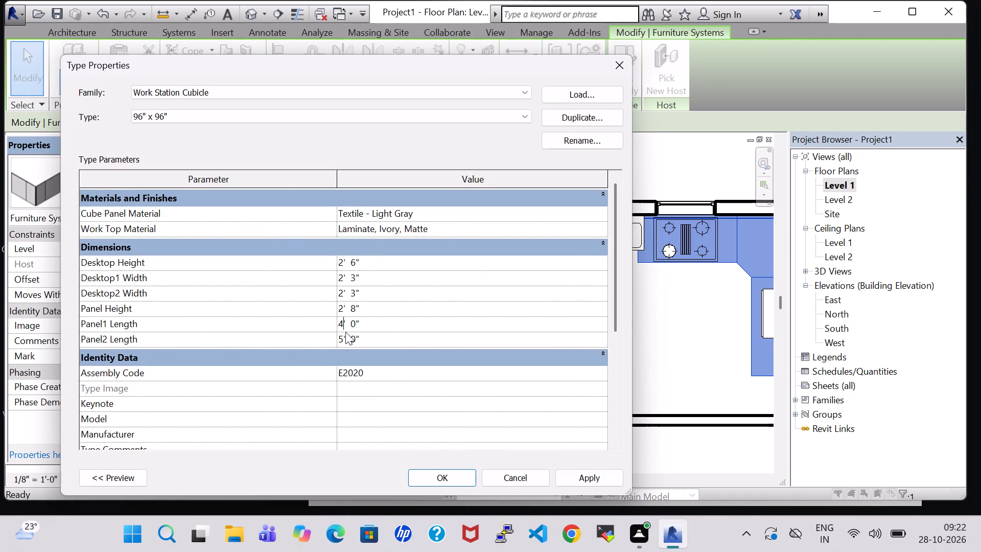
left_click(345, 341)
key("Left")
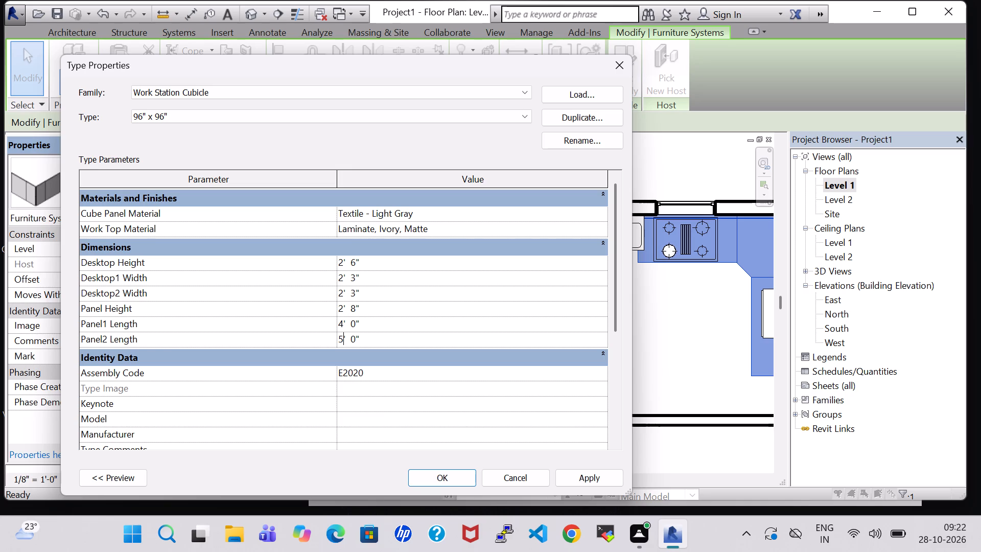
key("BackSpace")
key("4")
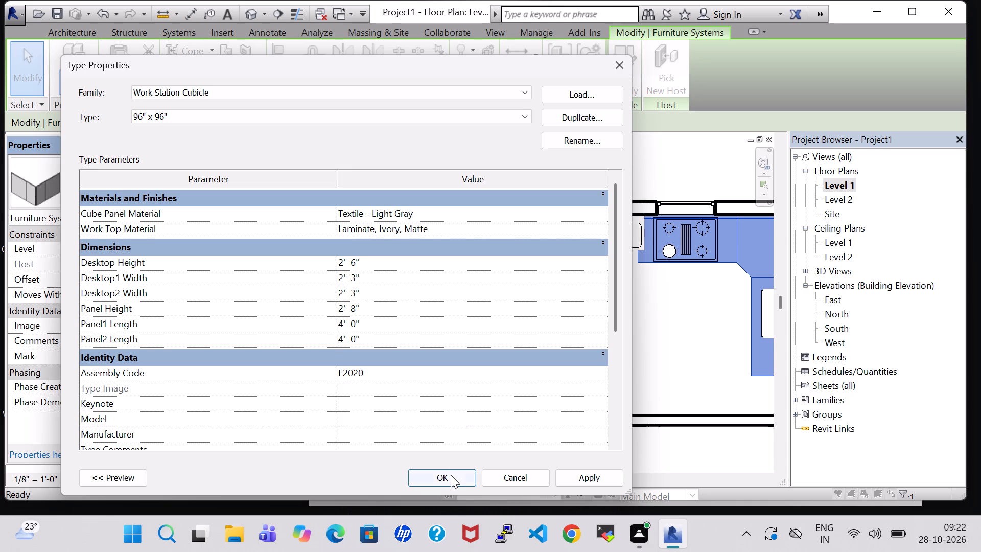
left_click(451, 475)
left_click(633, 362)
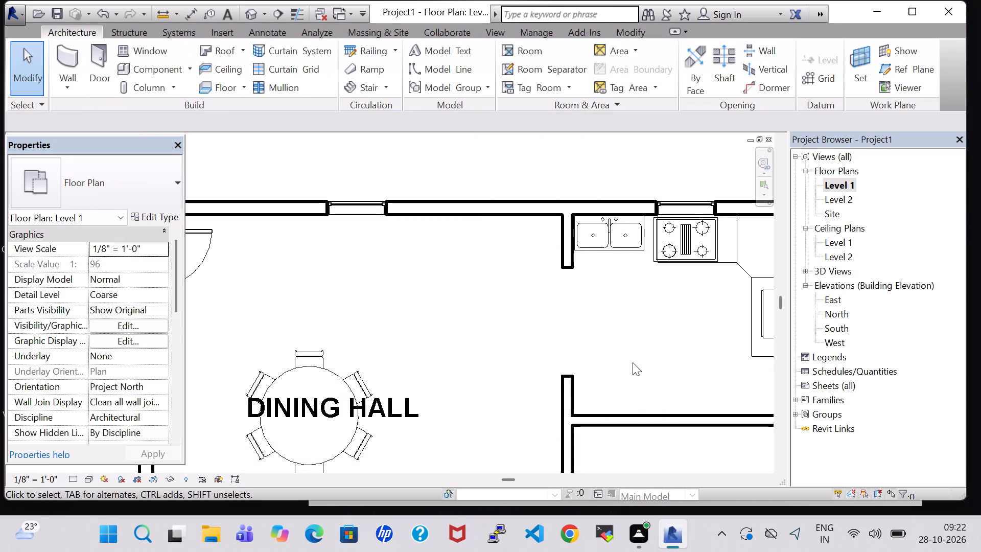
Nudge the double sink slightly east along the north wall, between the corner and the cook top.
left_click(612, 252)
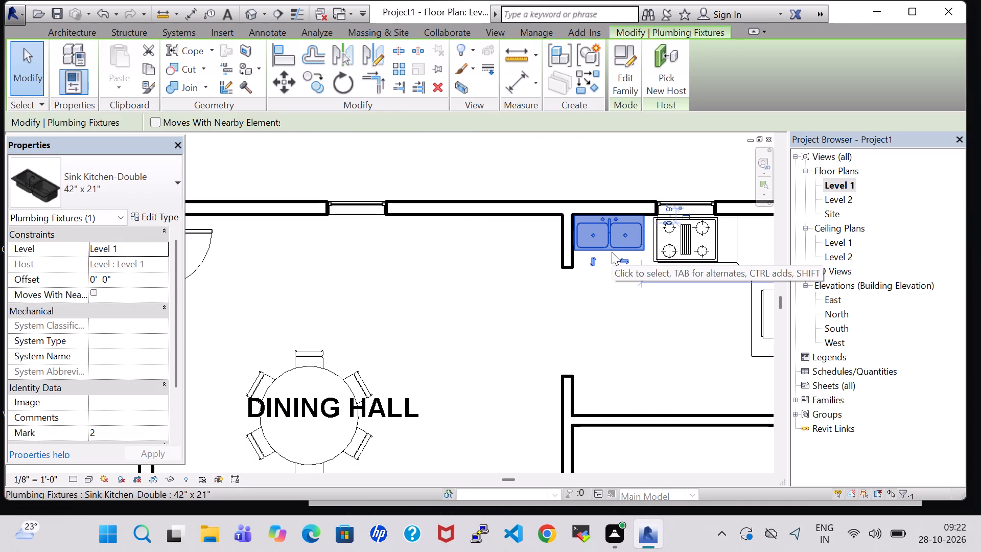
key("Right")
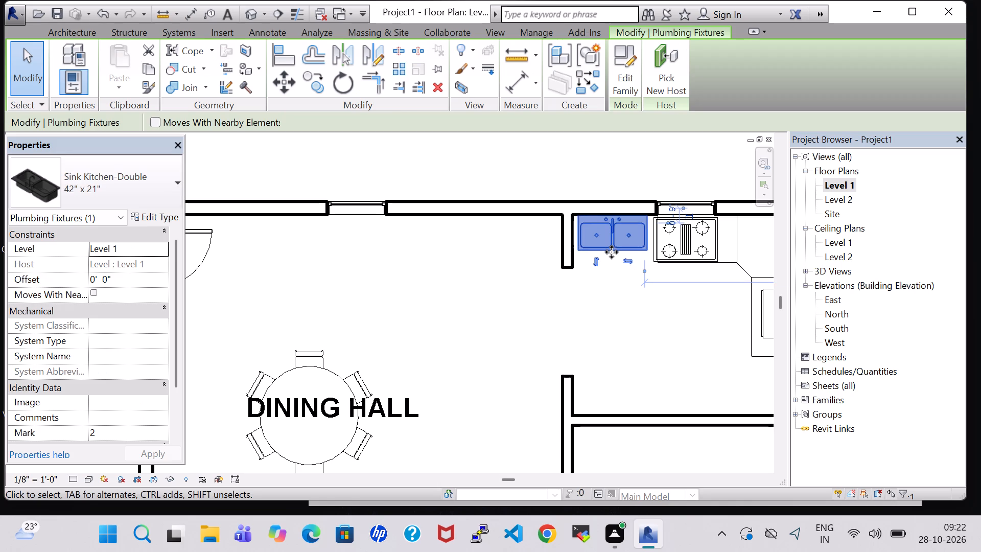
key("Up")
key("Down")
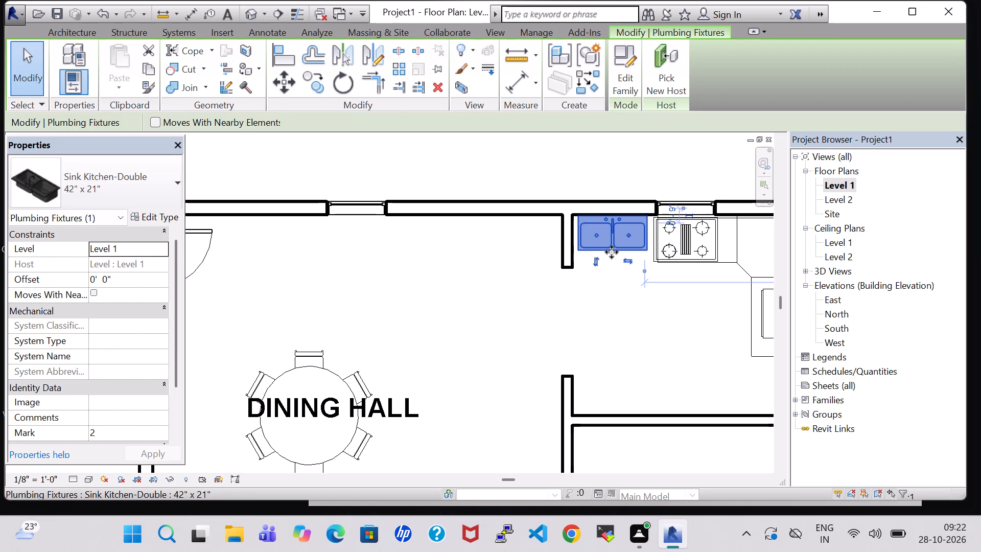
key("Right")
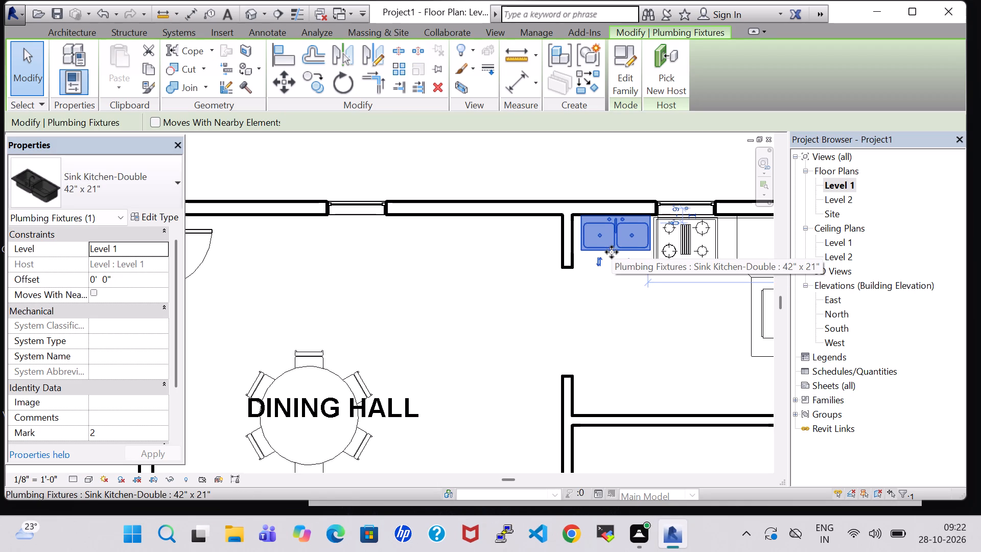
left_click(645, 356)
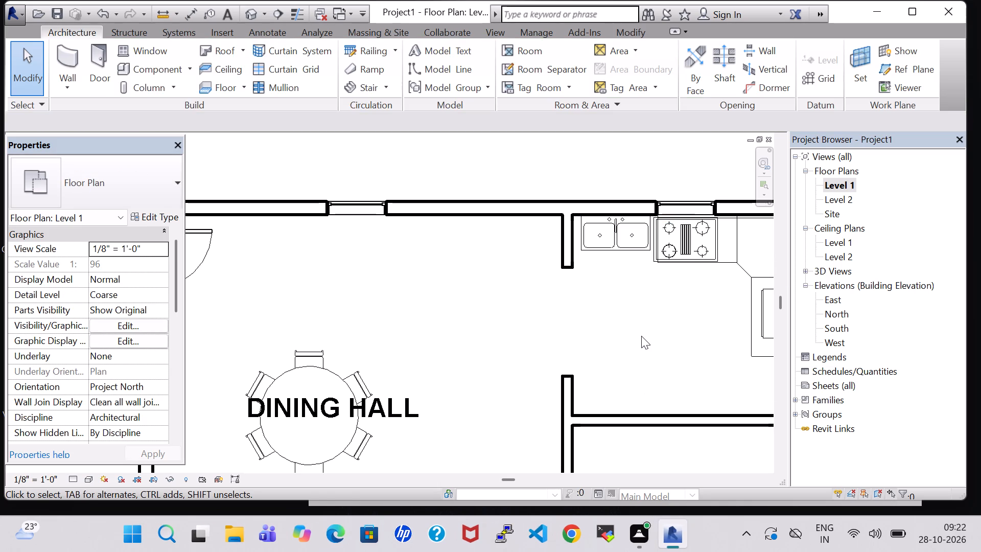
left_click(591, 227)
key("Left")
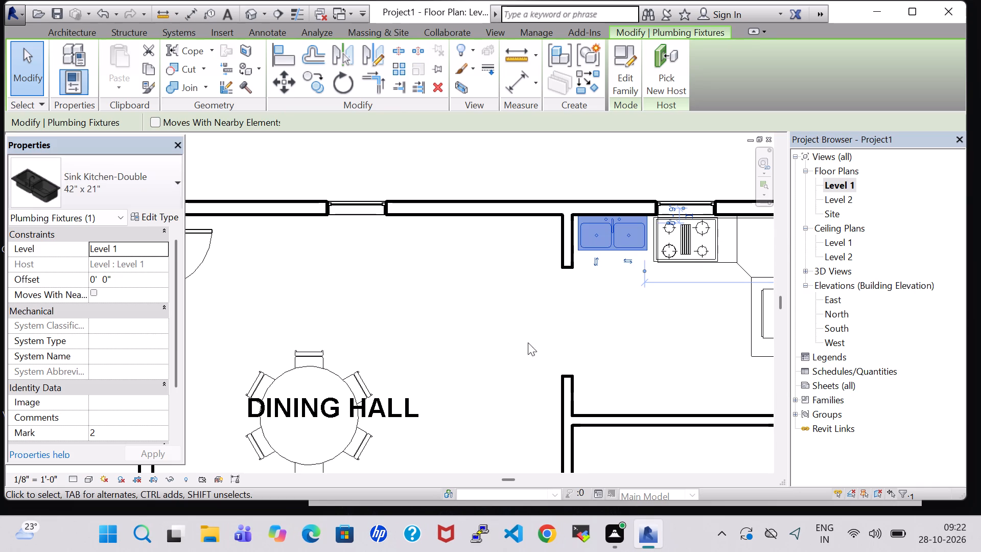
left_click(638, 351)
In the 3D view, rotate the microwave 180° on the counter so its door faces into the kitchen.
middle_click_drag(662, 318, 577, 317)
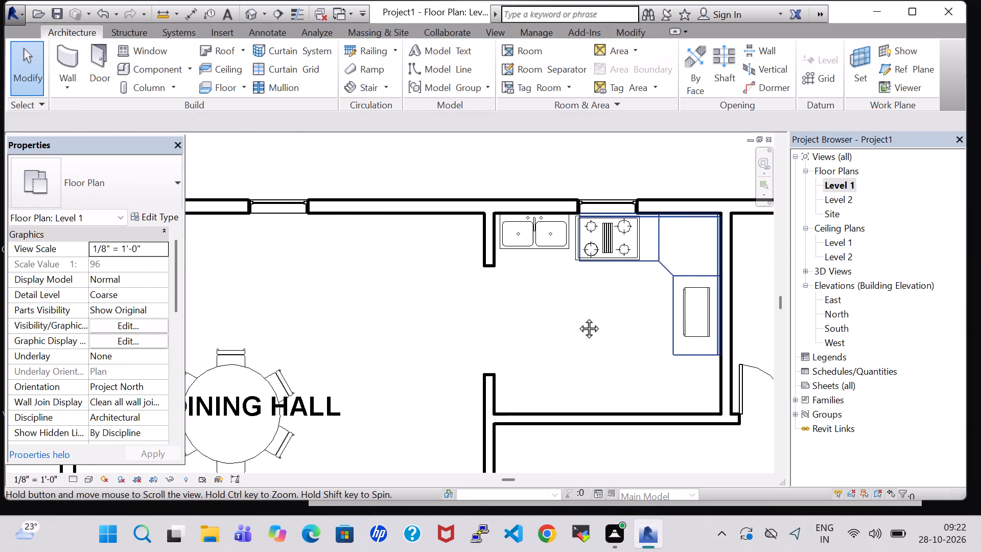
middle_click_drag(577, 317, 570, 317)
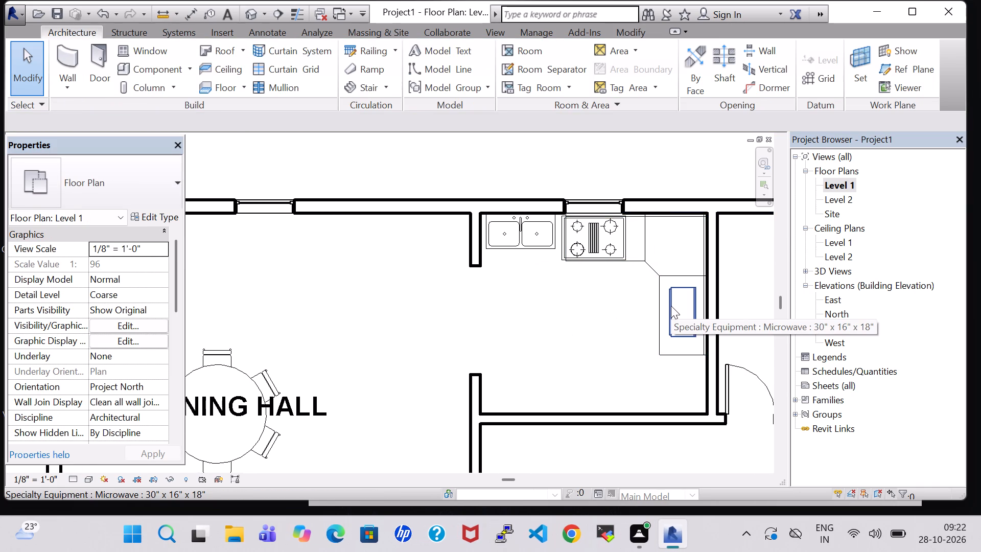
left_click(255, 9)
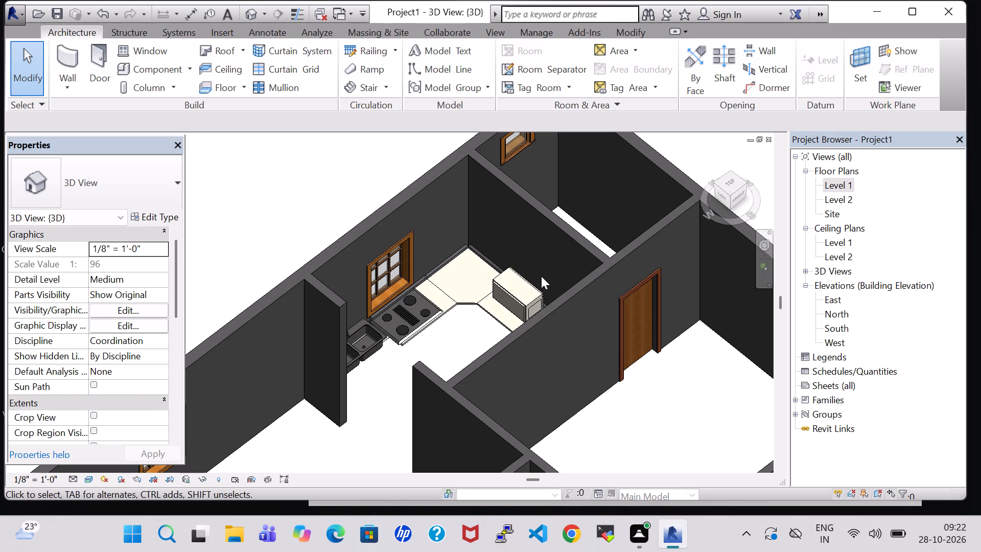
left_click(515, 300)
key("space")
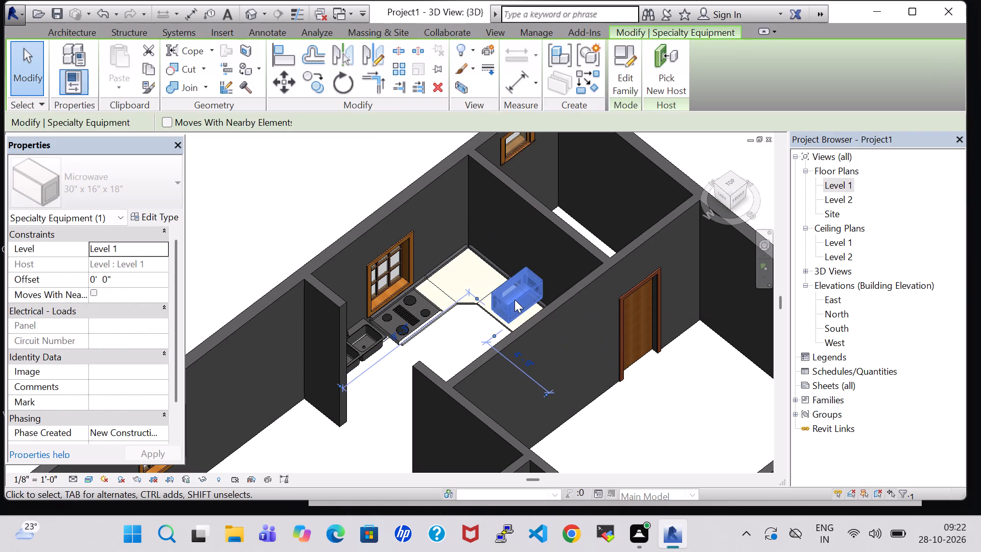
key("space")
left_click(459, 329)
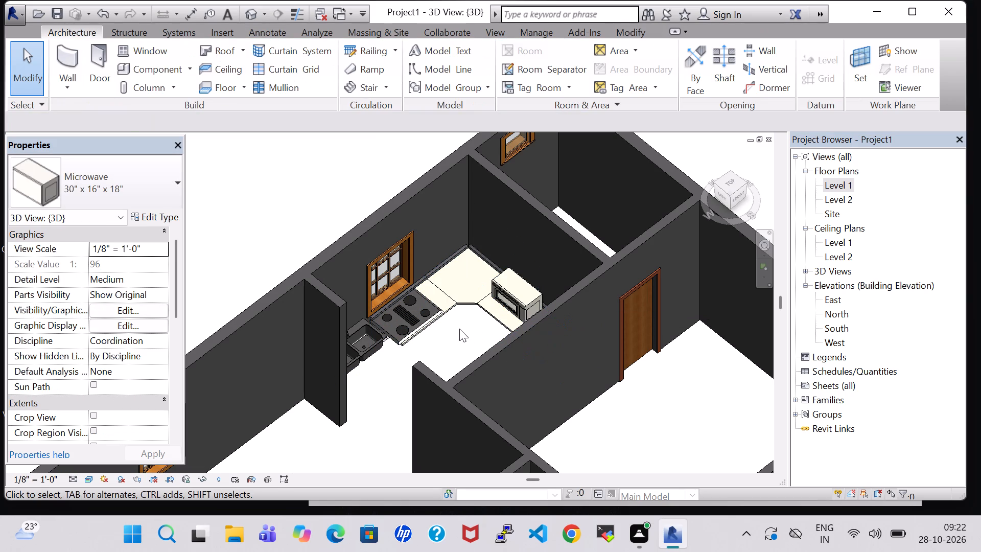
Examine the kitchen counter and its appliances from different angles in the 3D view.
middle_click_drag(459, 329, 460, 317)
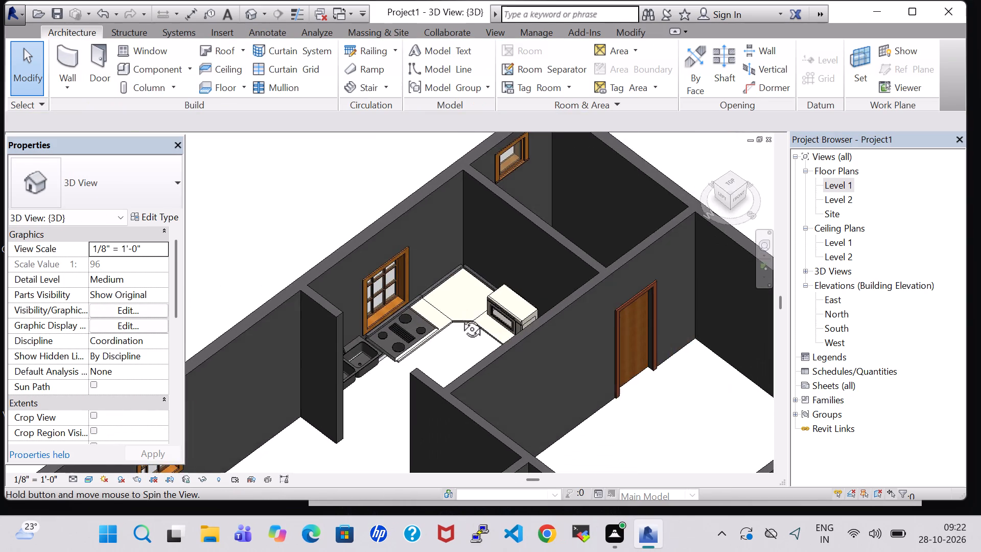
middle_click_drag(460, 317, 539, 349)
middle_click_drag(482, 413, 565, 249)
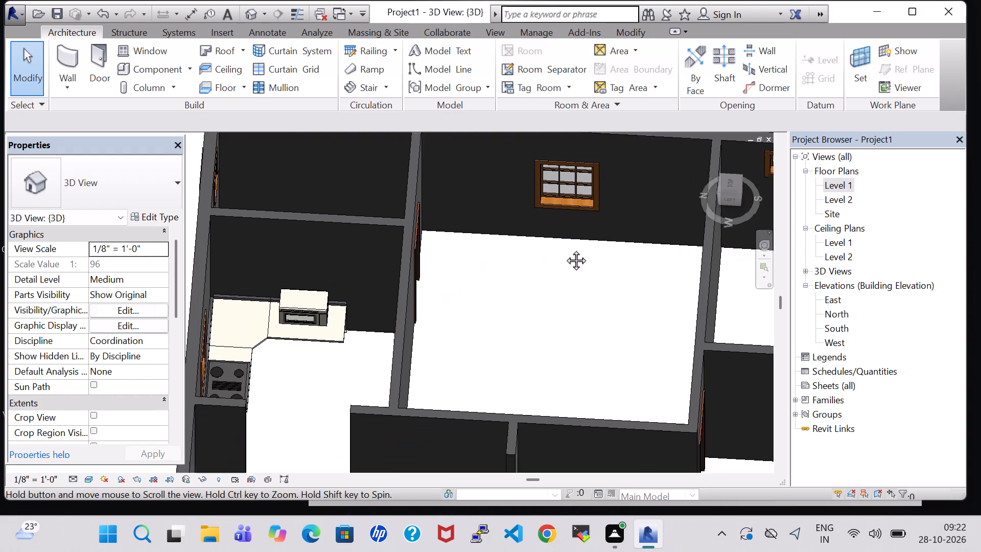
middle_click_drag(565, 249, 582, 234)
middle_click_drag(363, 351, 359, 291, "shift")
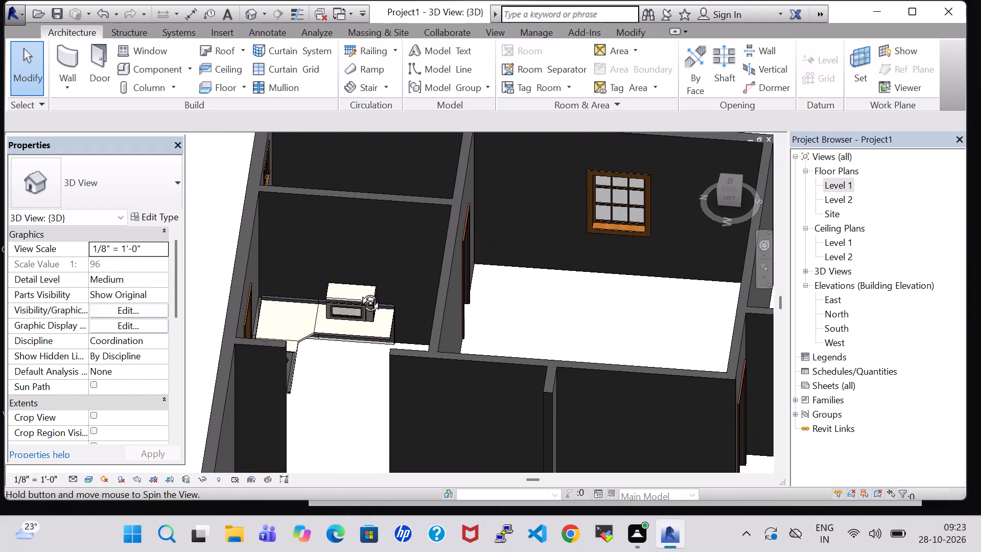
middle_click_drag(359, 291, 352, 288, "shift")
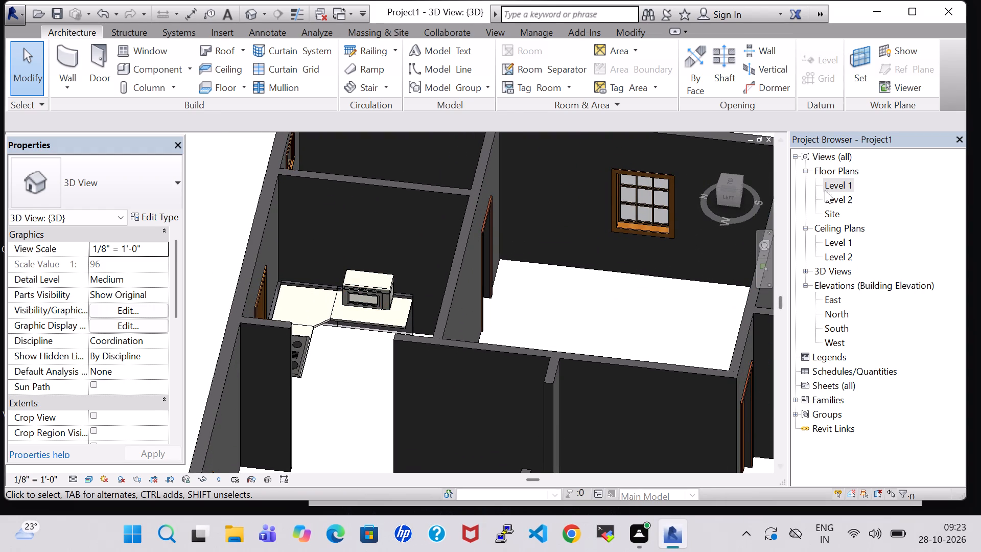
Return to the Level 1 floor plan and load the Refrigerator family from the Specialty Equipment Domestic library folder.
double_click(844, 182)
scroll(636, 265, "down", 3)
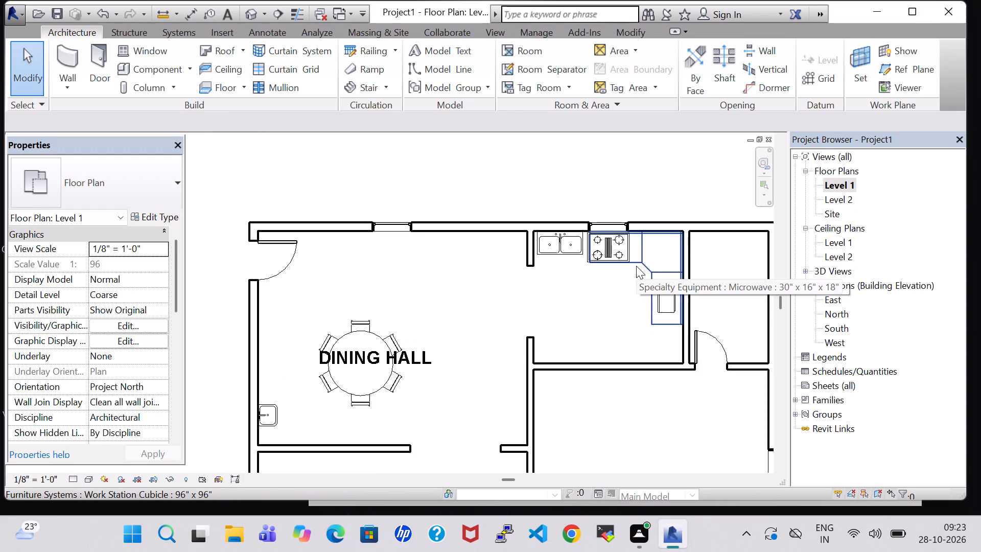
scroll(636, 266, "down", 1)
left_click(144, 71)
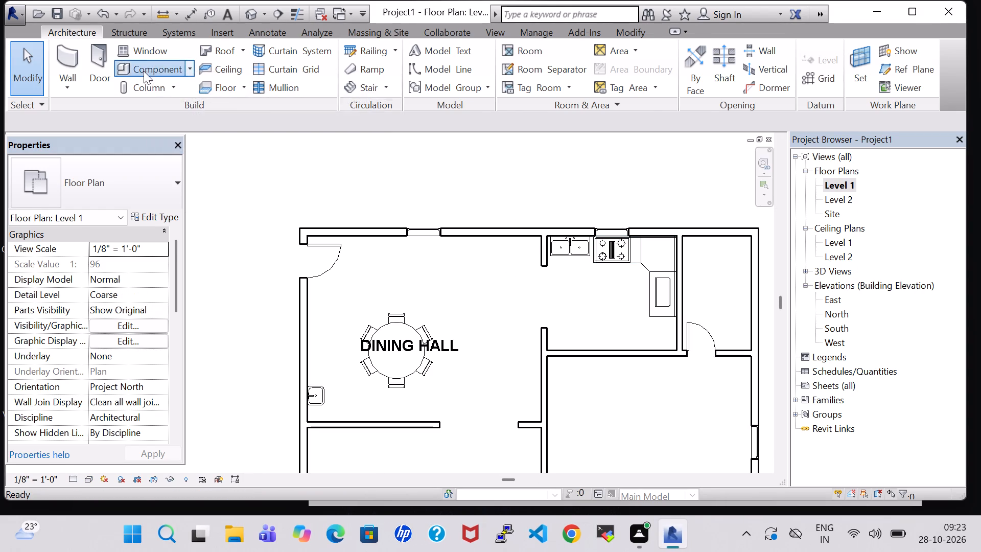
left_click(619, 70)
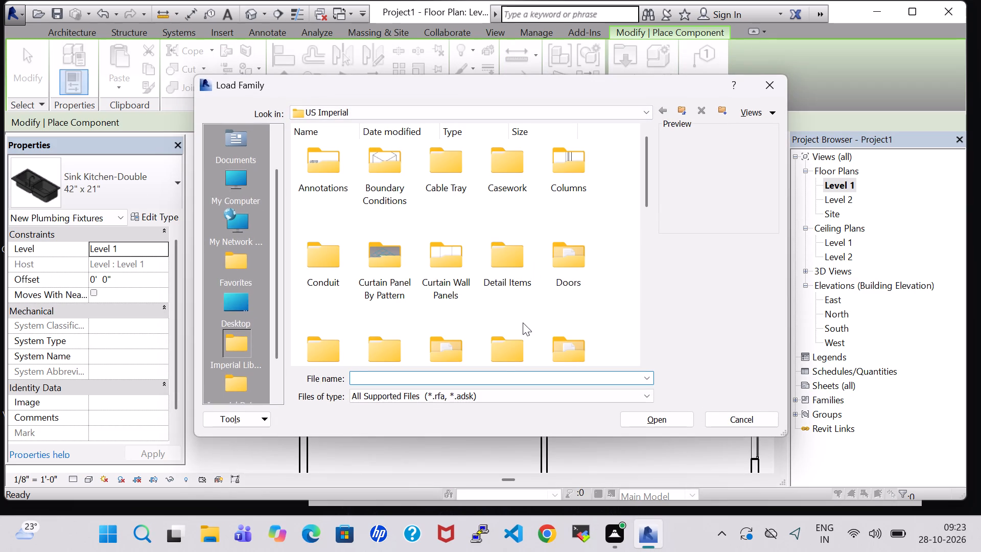
left_click(503, 355)
key("s")
double_click(375, 165)
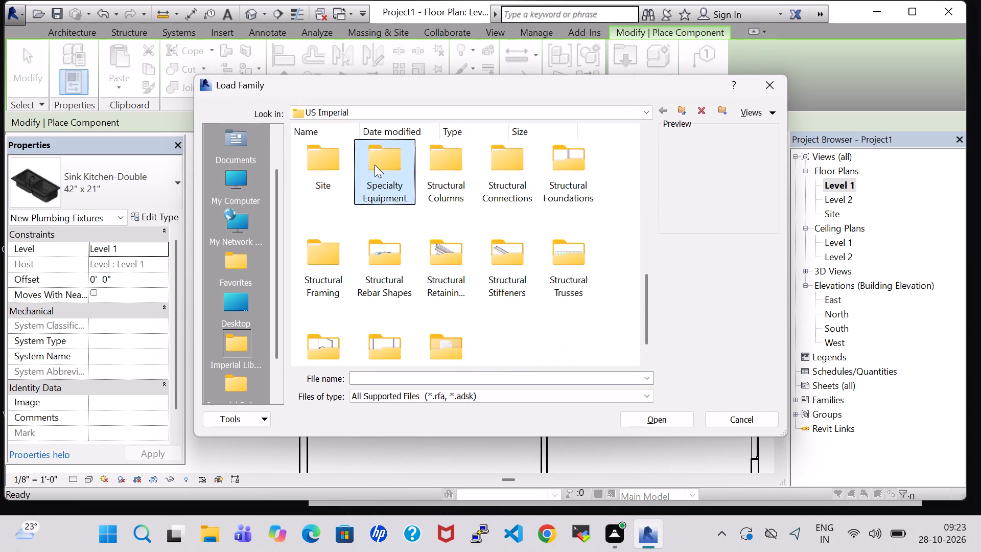
double_click(386, 157)
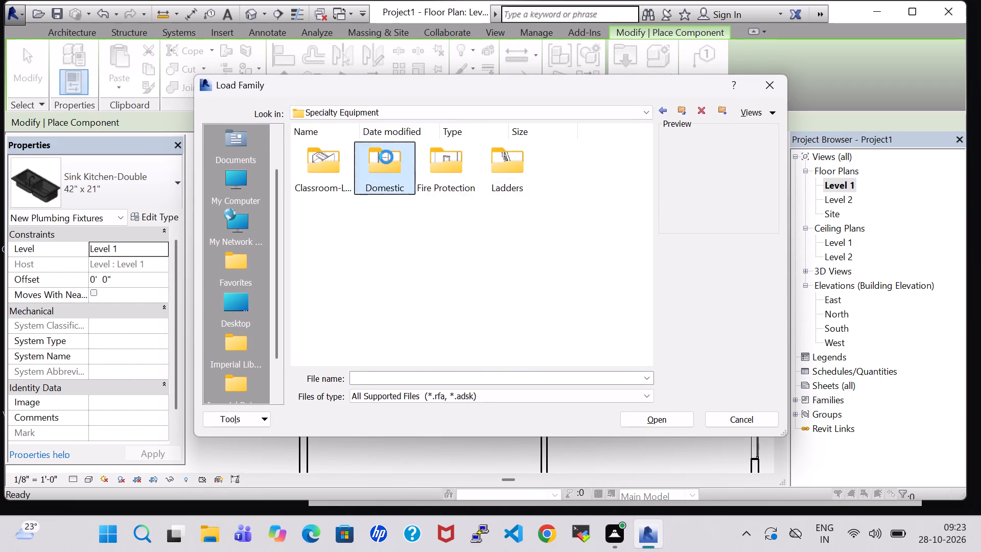
scroll(424, 258, "down", 2)
left_click(381, 311)
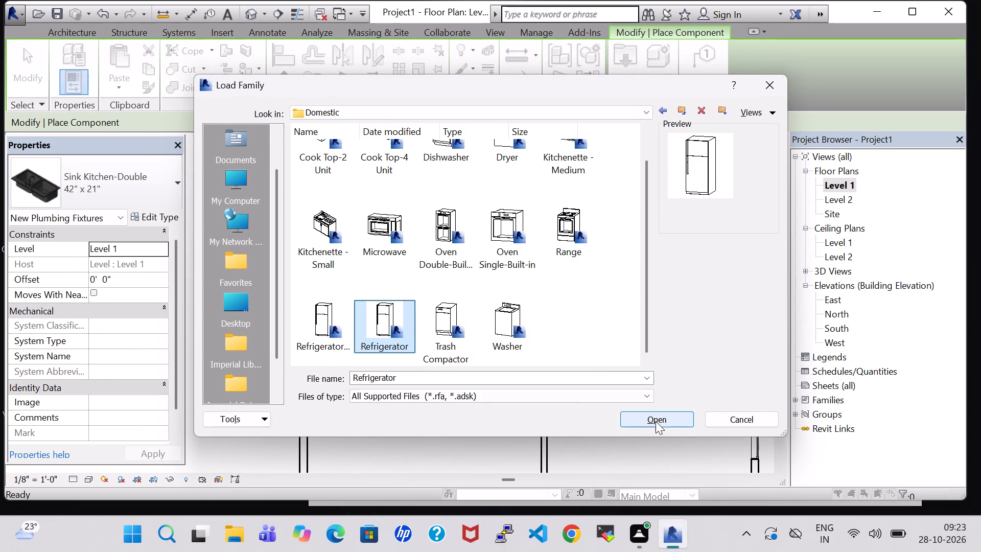
left_click(656, 421)
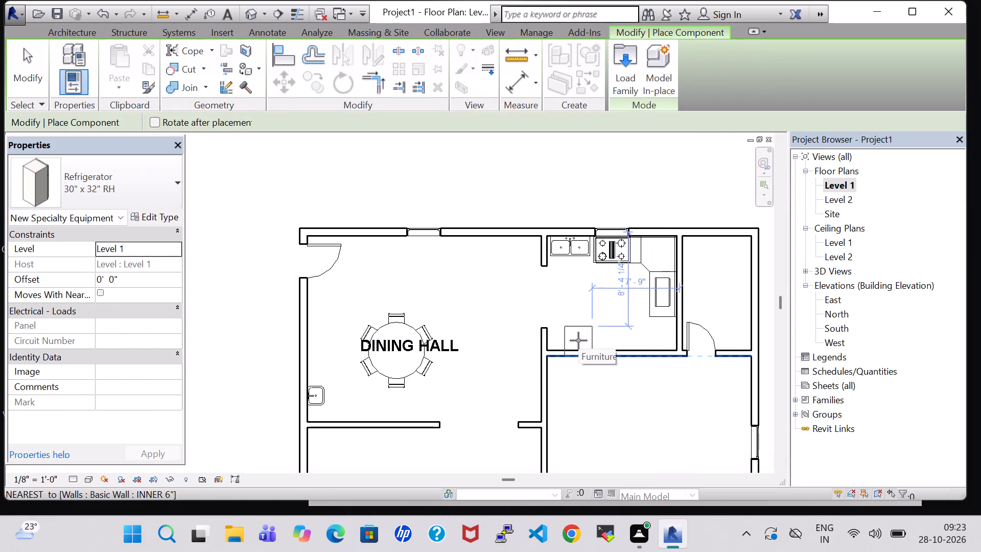
Place the 30" x 32" RH refrigerator in the kitchen's southwest corner, near the south wall.
scroll(578, 333, "up", 5)
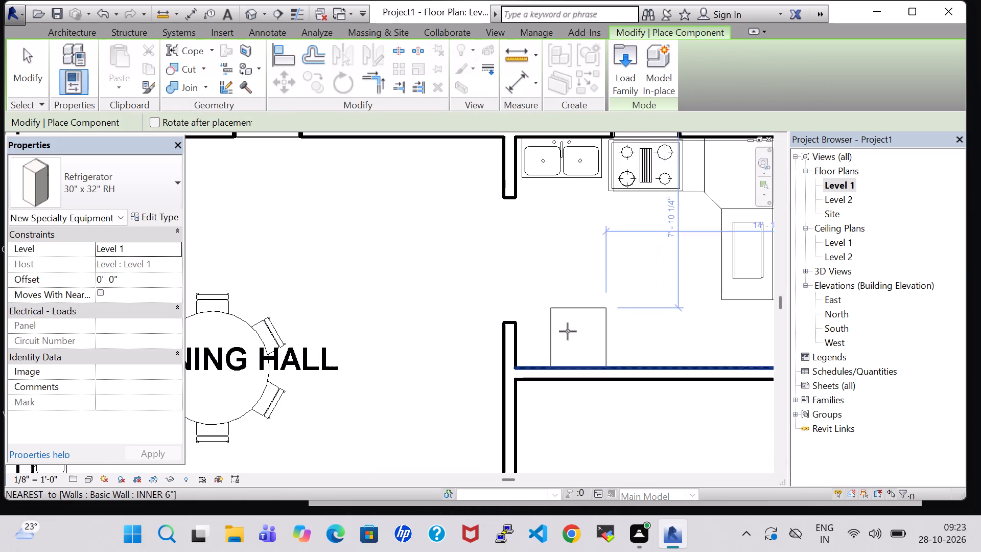
left_click(556, 330)
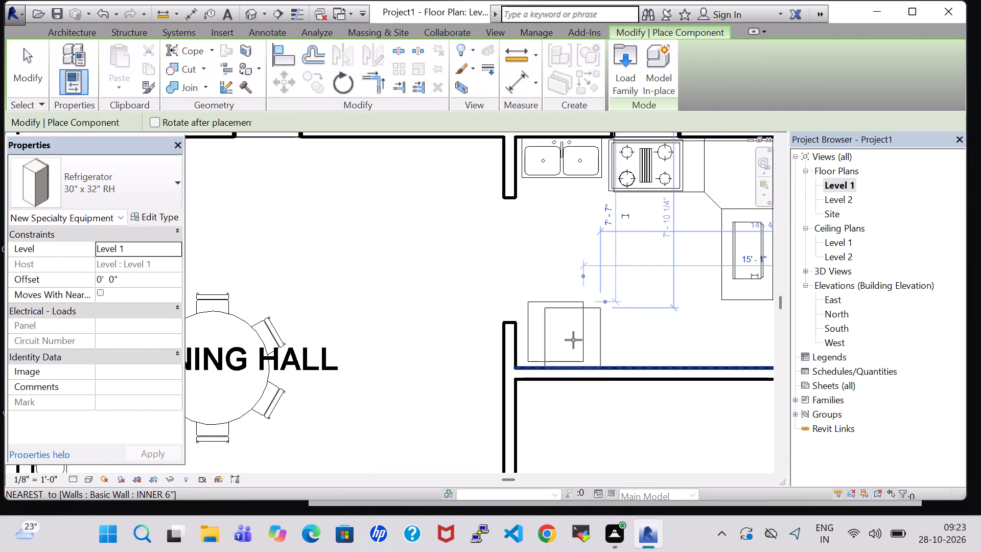
Rotate the placed refrigerator 180° in the kitchen so its back faces the south wall.
key("Escape")
key("Escape")
key("Escape")
left_click(562, 301)
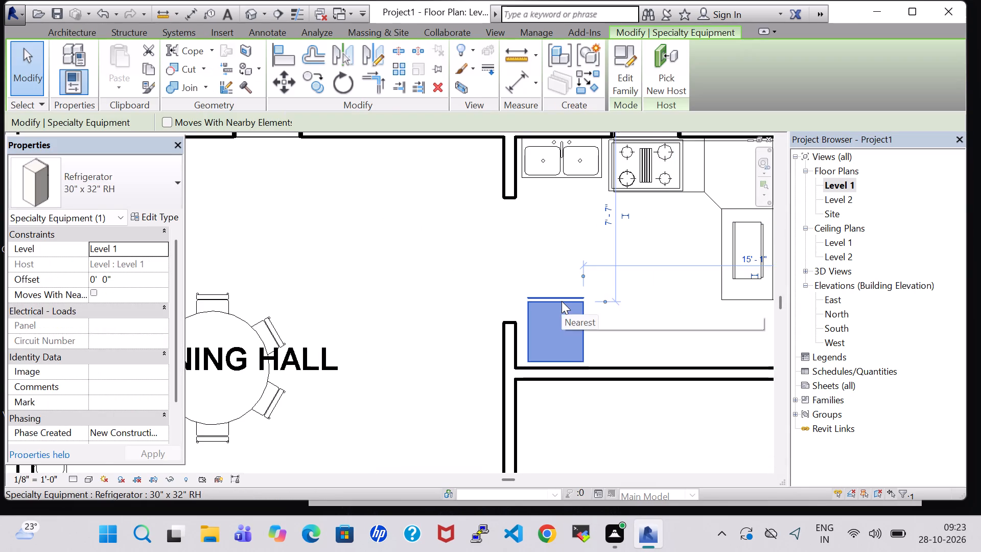
key("space")
key("space")
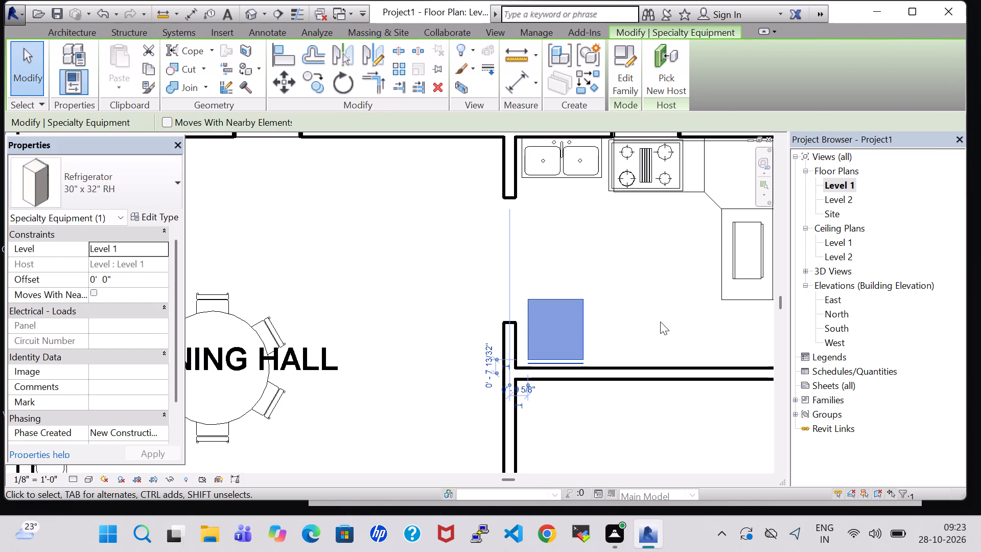
left_click(660, 321)
Nudge the refrigerator slightly west, closer to the kitchen's west wall.
left_click(568, 298)
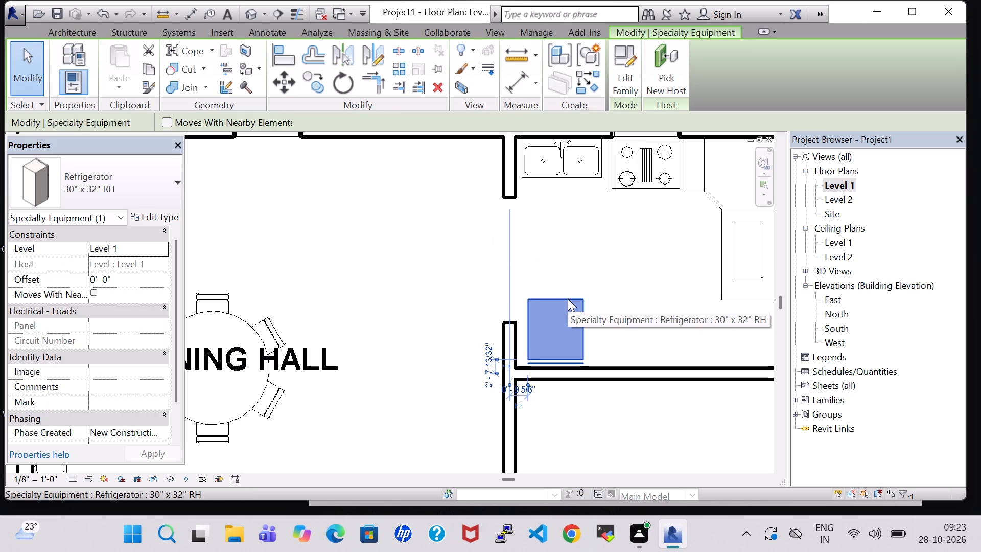
key("Left")
key("Left")
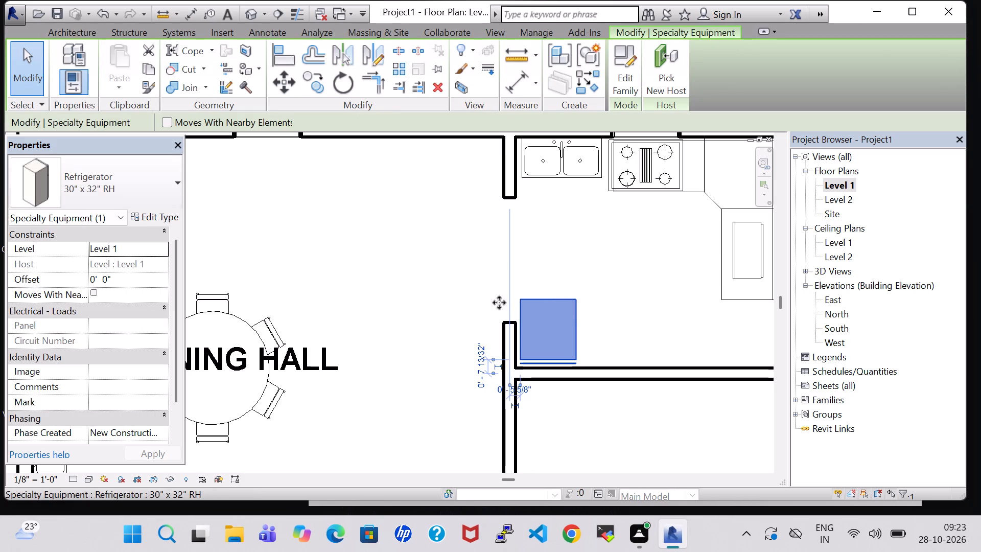
left_click(450, 305)
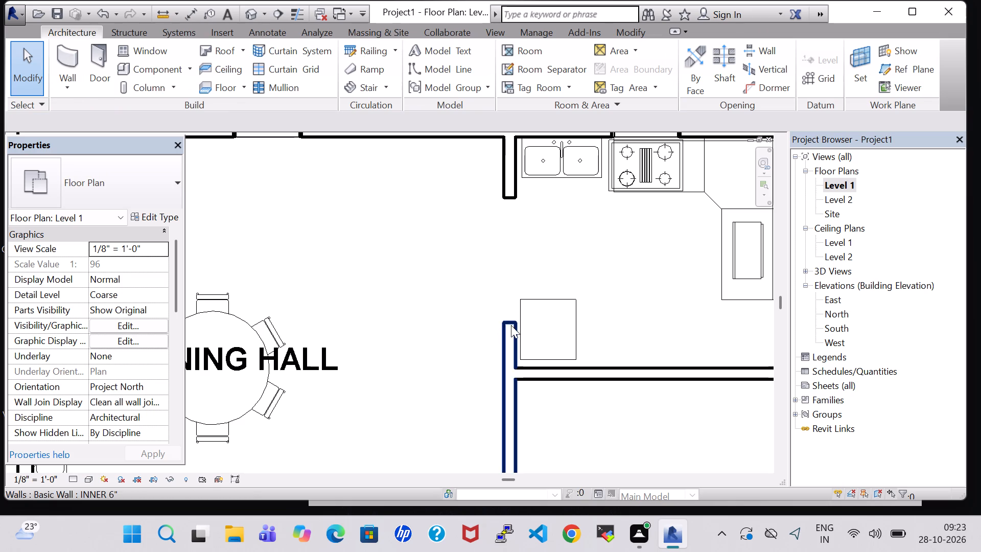
Extend the INNER 6" wall beside the refrigerator north until its end is about level with the refrigerator's front.
left_click(511, 325)
left_click_drag(509, 321, 509, 302)
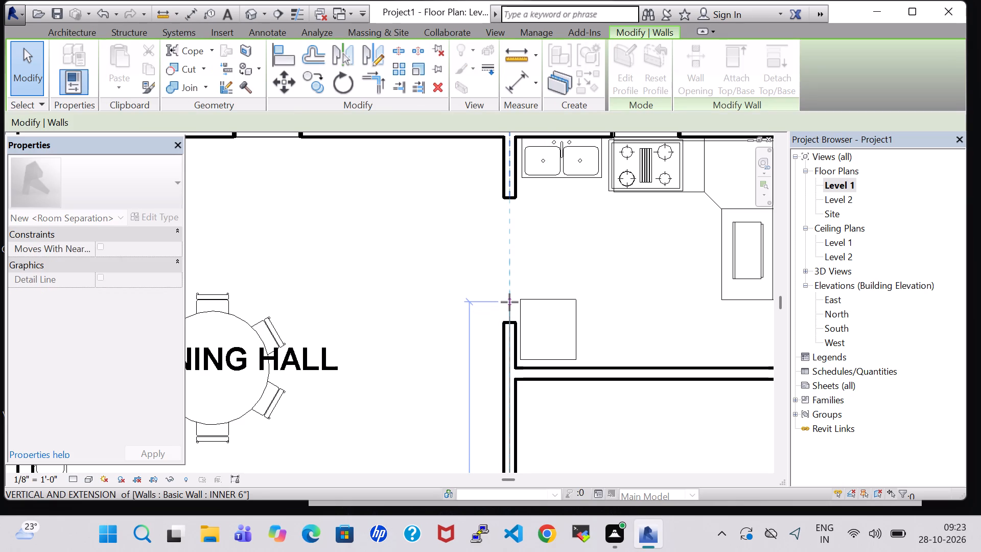
left_click_drag(509, 302, 508, 298)
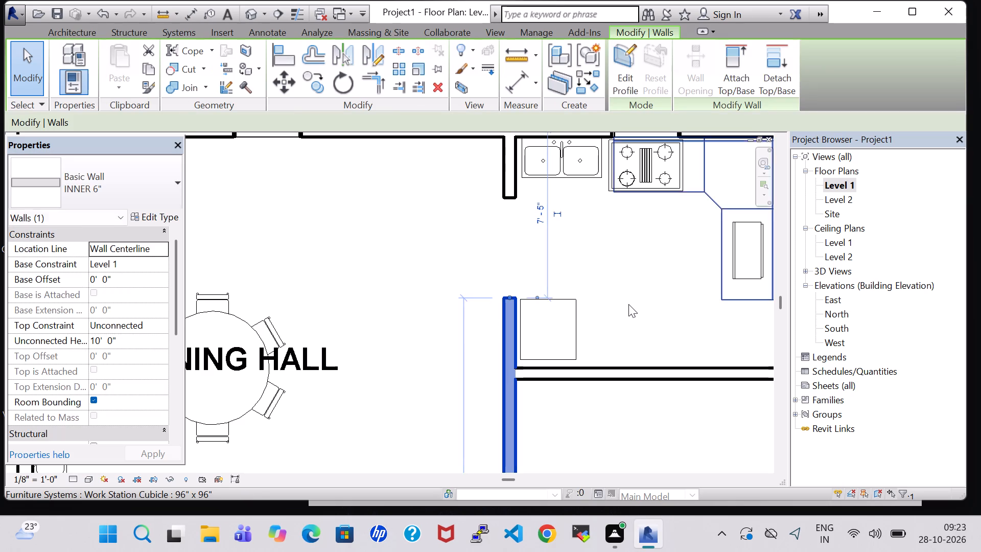
left_click(628, 304)
scroll(628, 304, "down", 1)
left_click(619, 292)
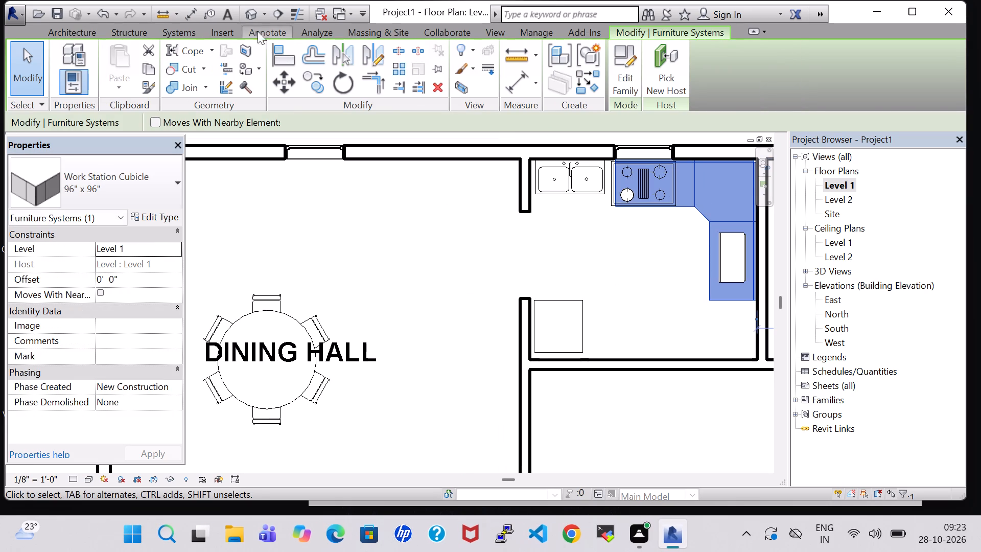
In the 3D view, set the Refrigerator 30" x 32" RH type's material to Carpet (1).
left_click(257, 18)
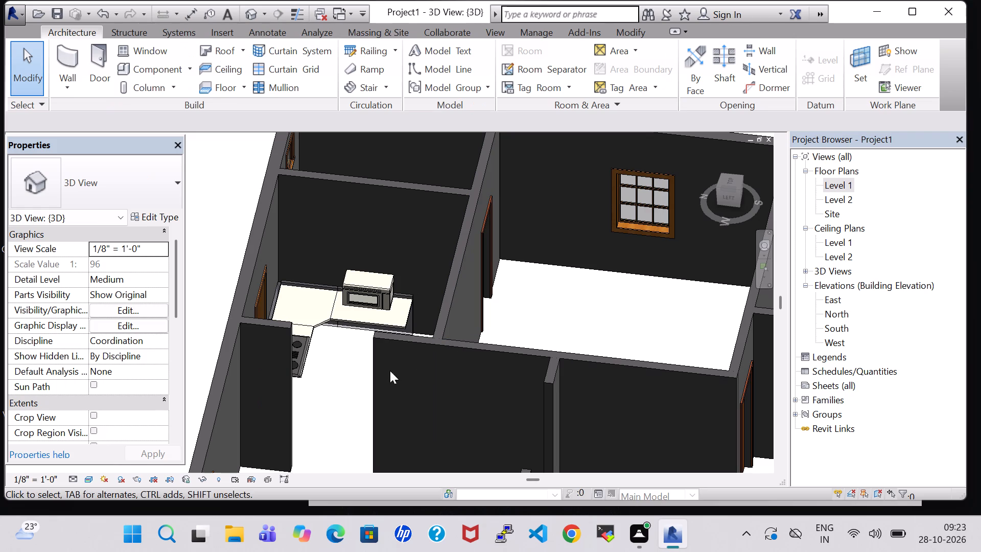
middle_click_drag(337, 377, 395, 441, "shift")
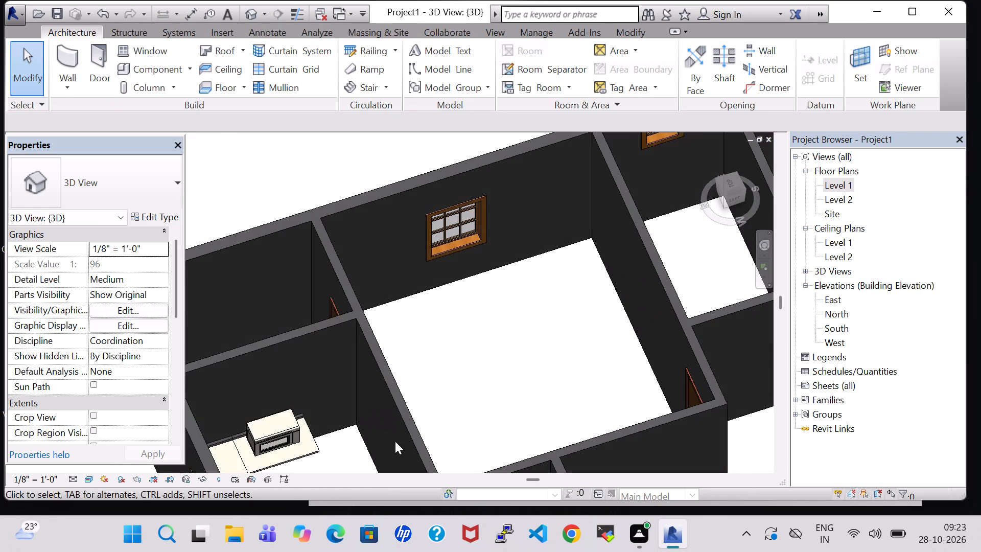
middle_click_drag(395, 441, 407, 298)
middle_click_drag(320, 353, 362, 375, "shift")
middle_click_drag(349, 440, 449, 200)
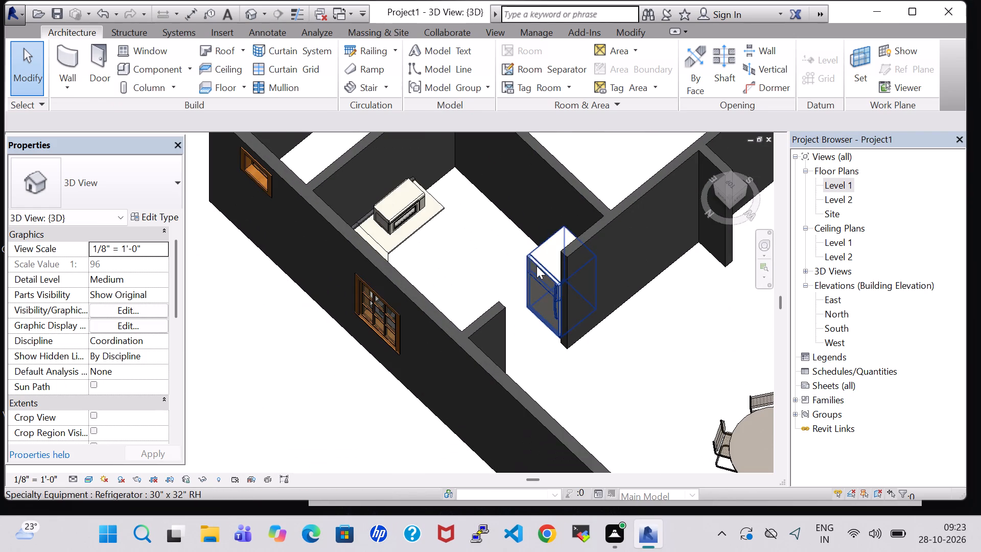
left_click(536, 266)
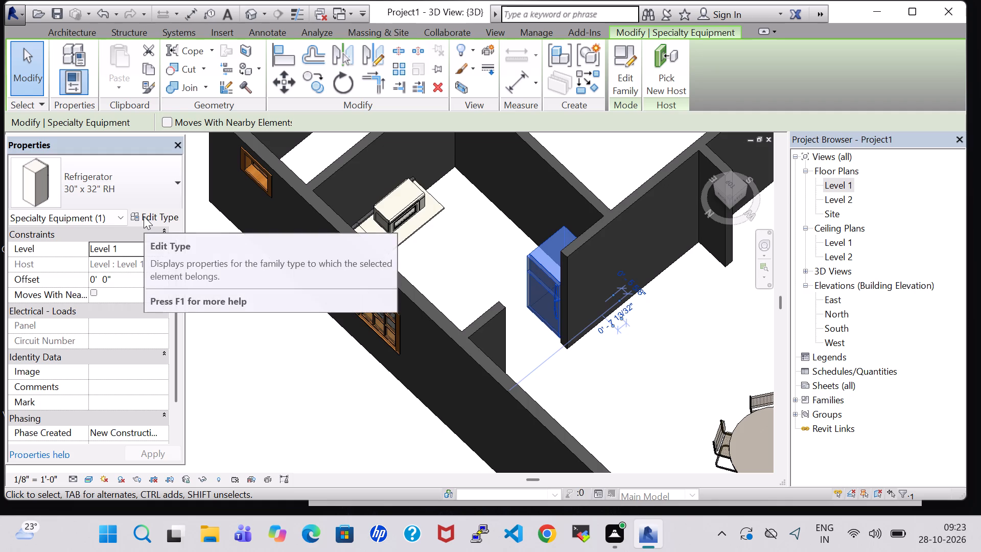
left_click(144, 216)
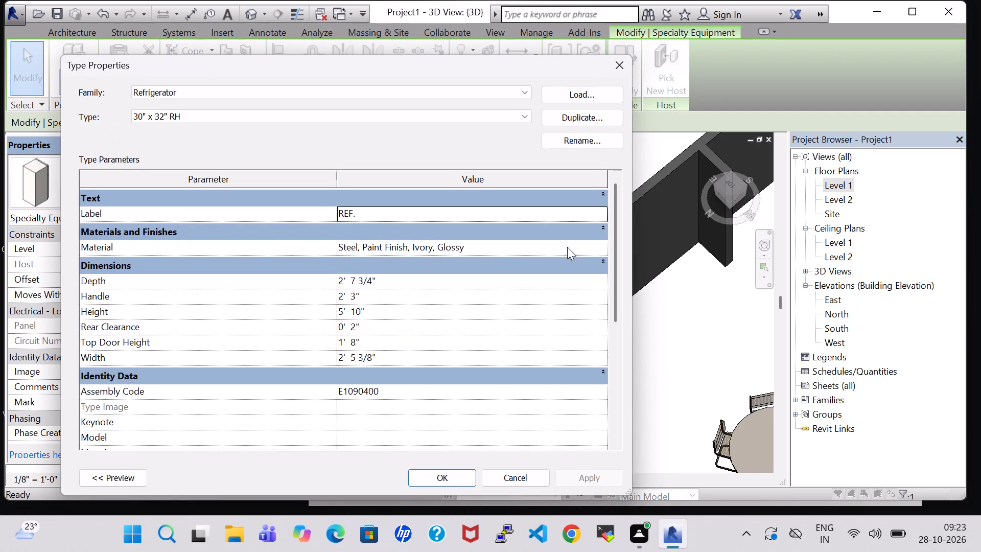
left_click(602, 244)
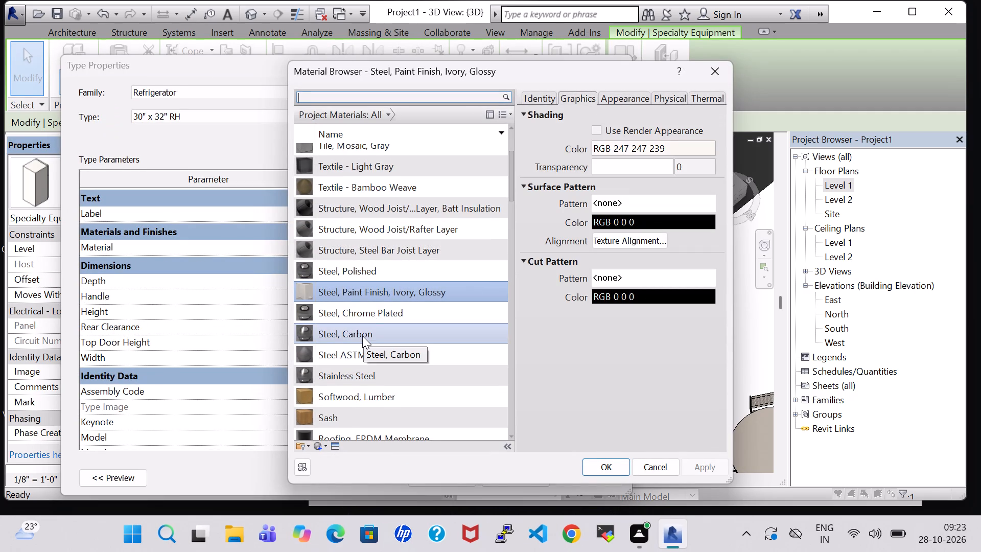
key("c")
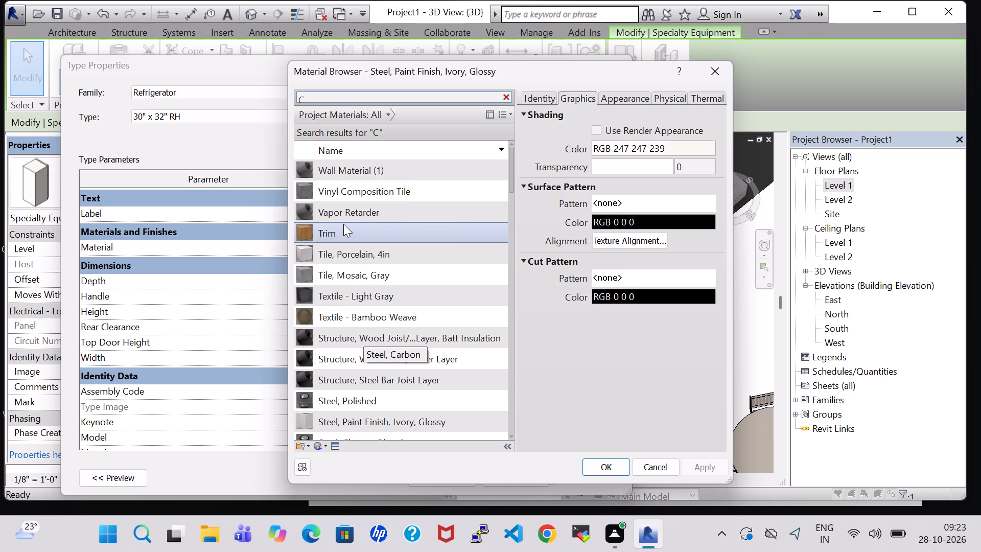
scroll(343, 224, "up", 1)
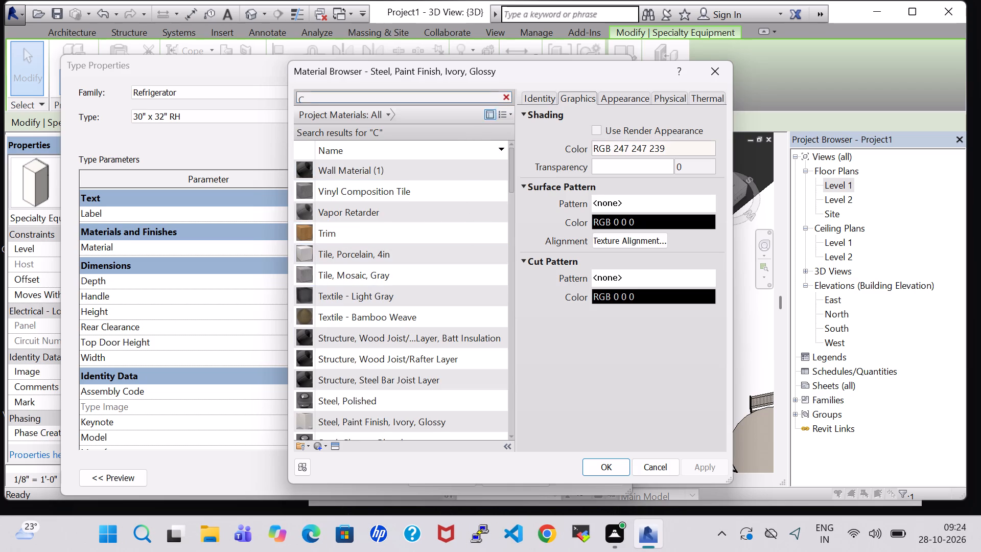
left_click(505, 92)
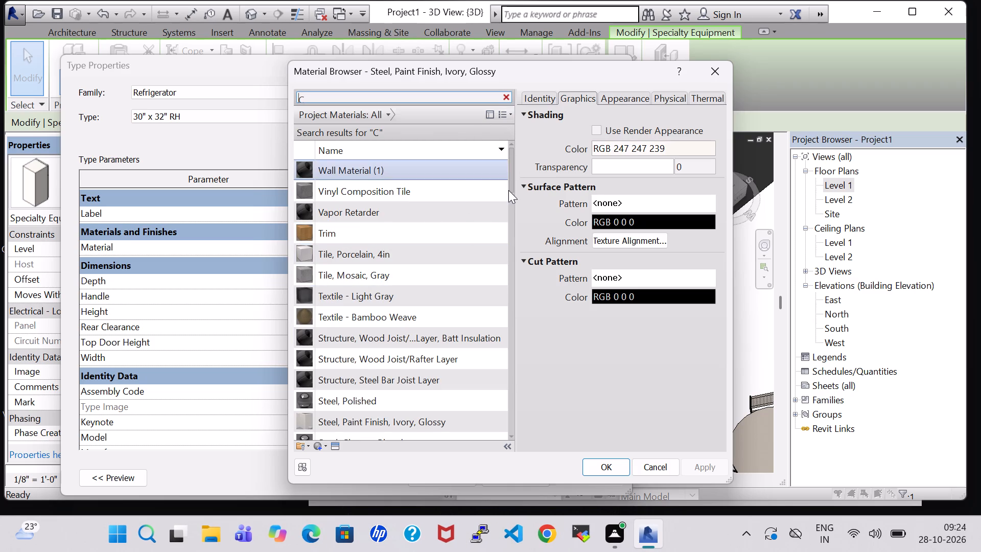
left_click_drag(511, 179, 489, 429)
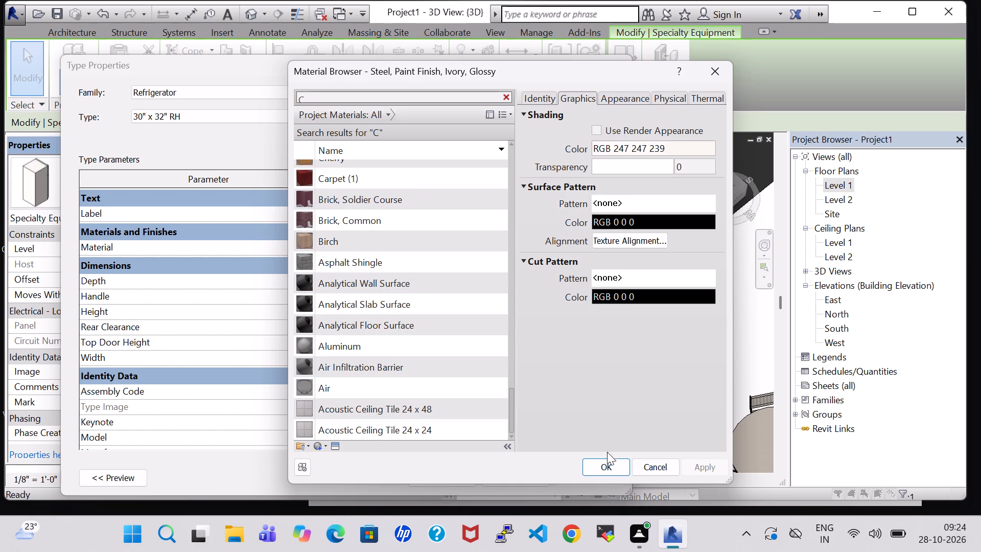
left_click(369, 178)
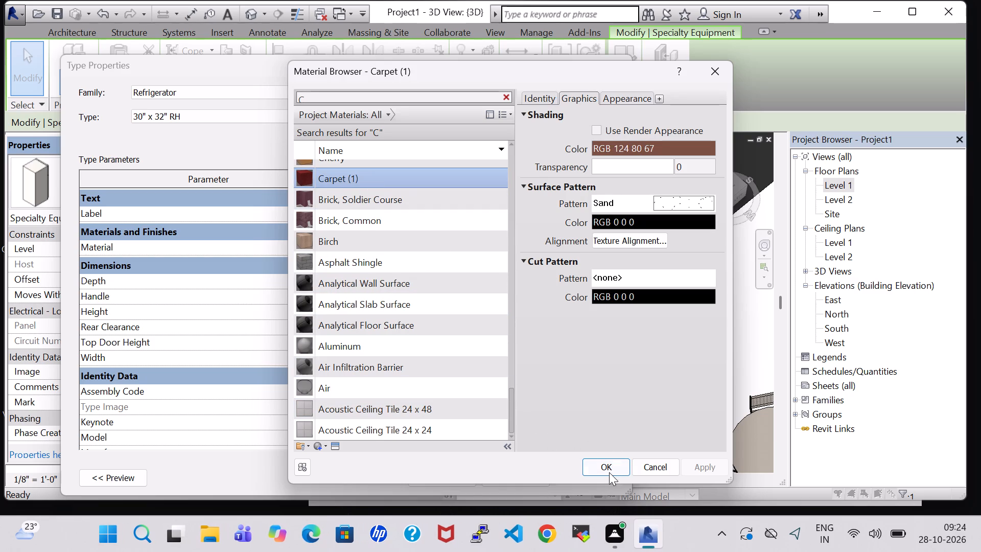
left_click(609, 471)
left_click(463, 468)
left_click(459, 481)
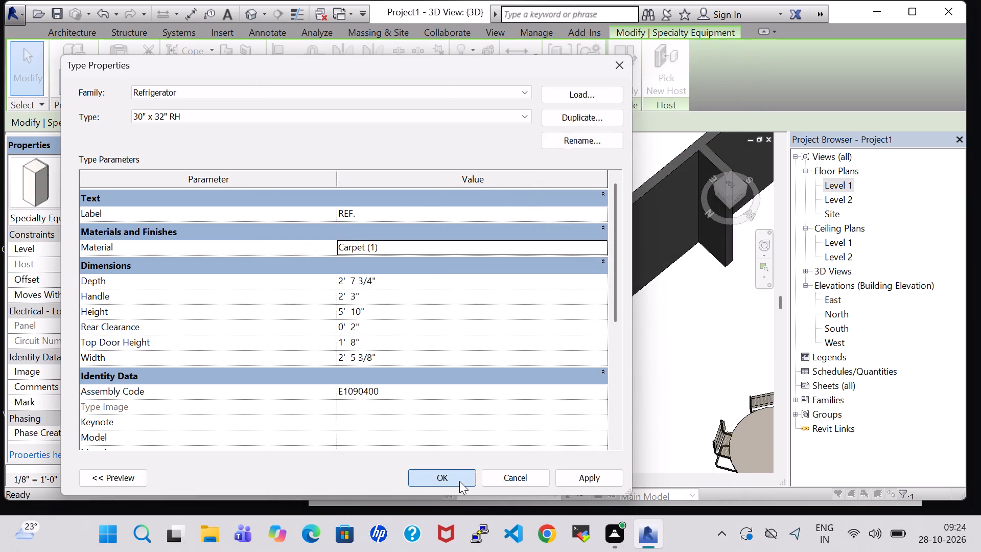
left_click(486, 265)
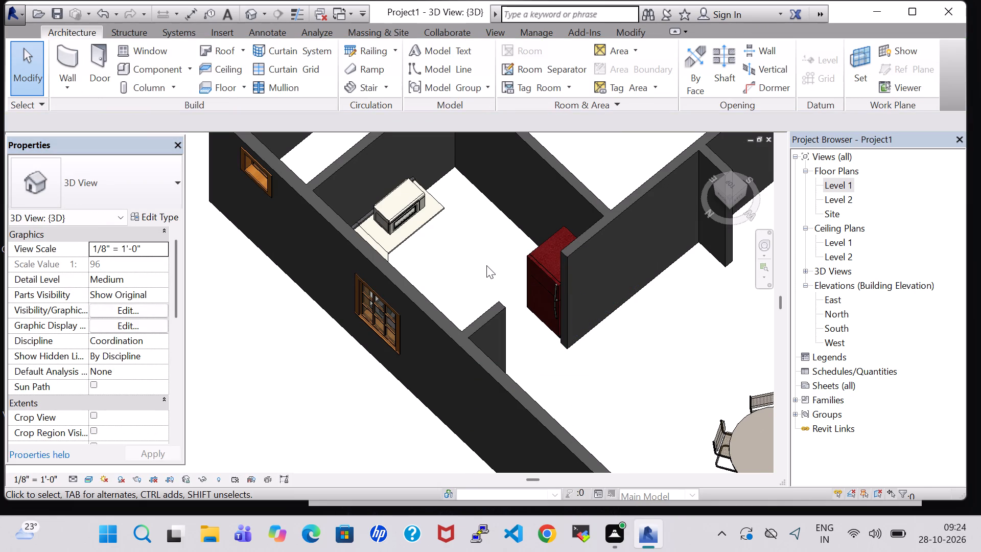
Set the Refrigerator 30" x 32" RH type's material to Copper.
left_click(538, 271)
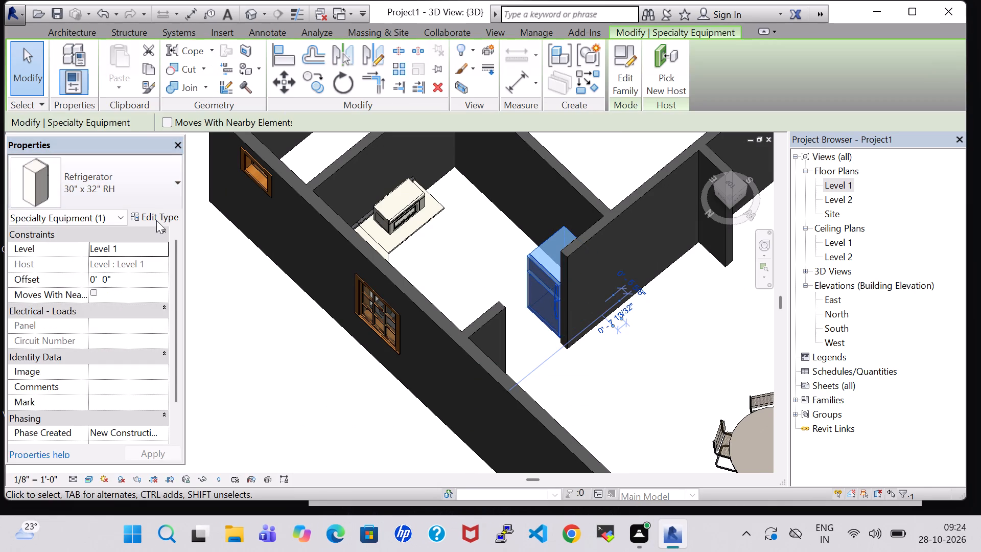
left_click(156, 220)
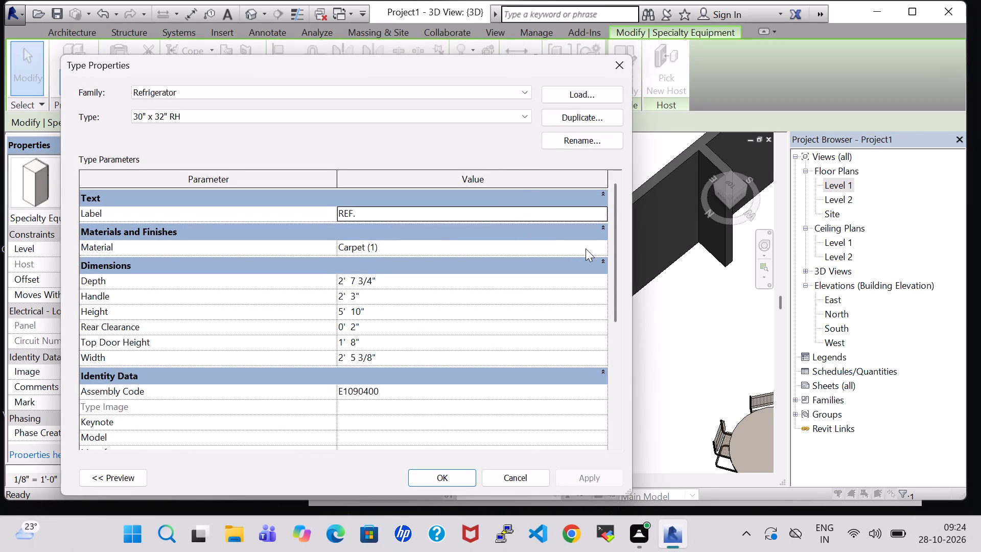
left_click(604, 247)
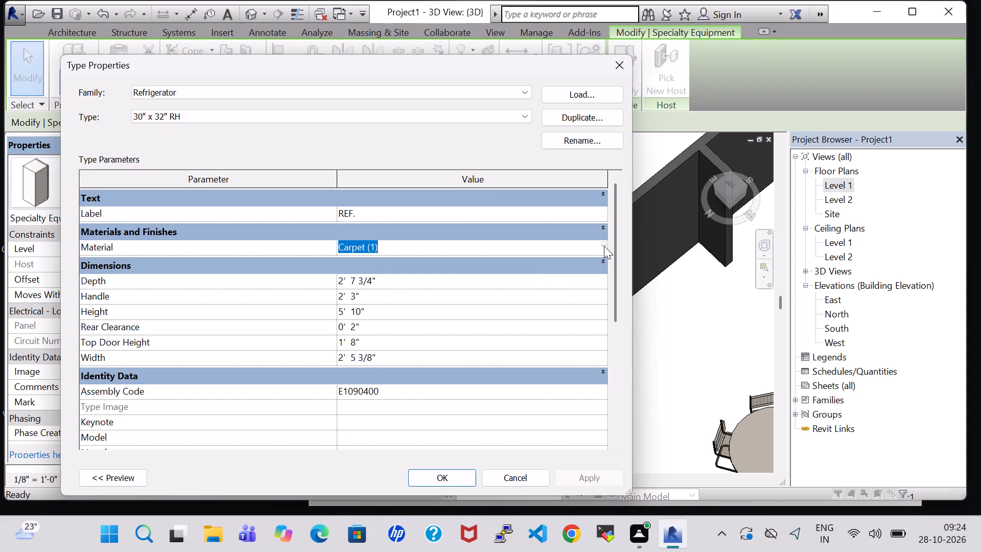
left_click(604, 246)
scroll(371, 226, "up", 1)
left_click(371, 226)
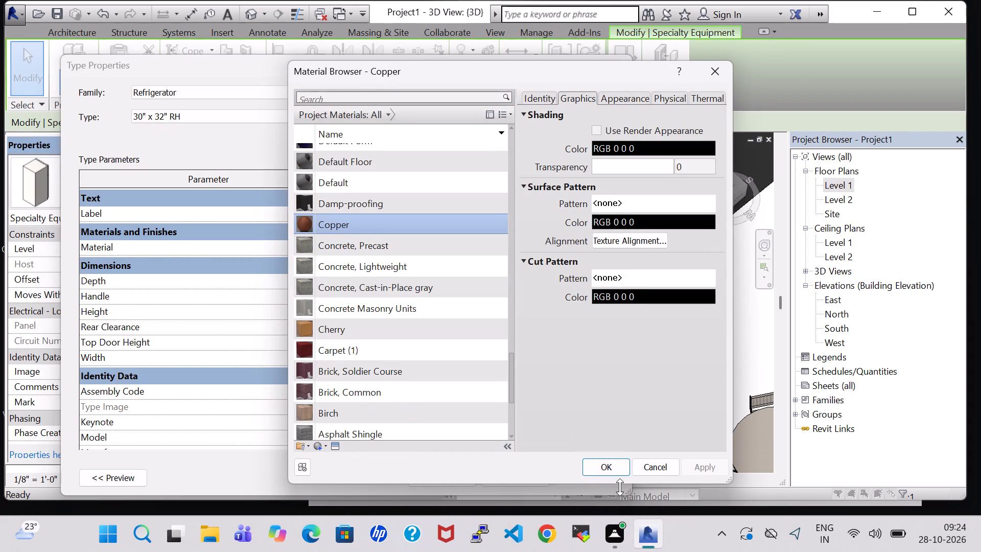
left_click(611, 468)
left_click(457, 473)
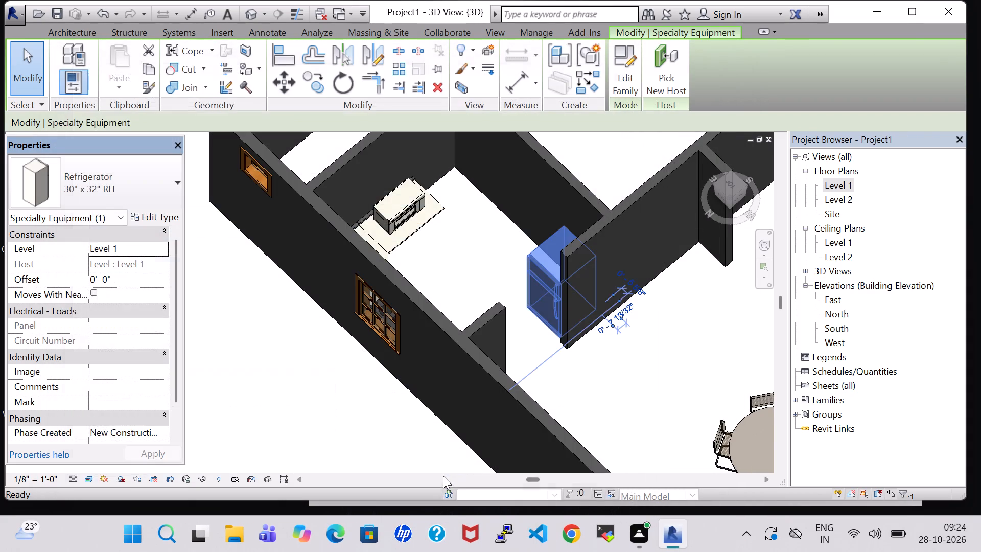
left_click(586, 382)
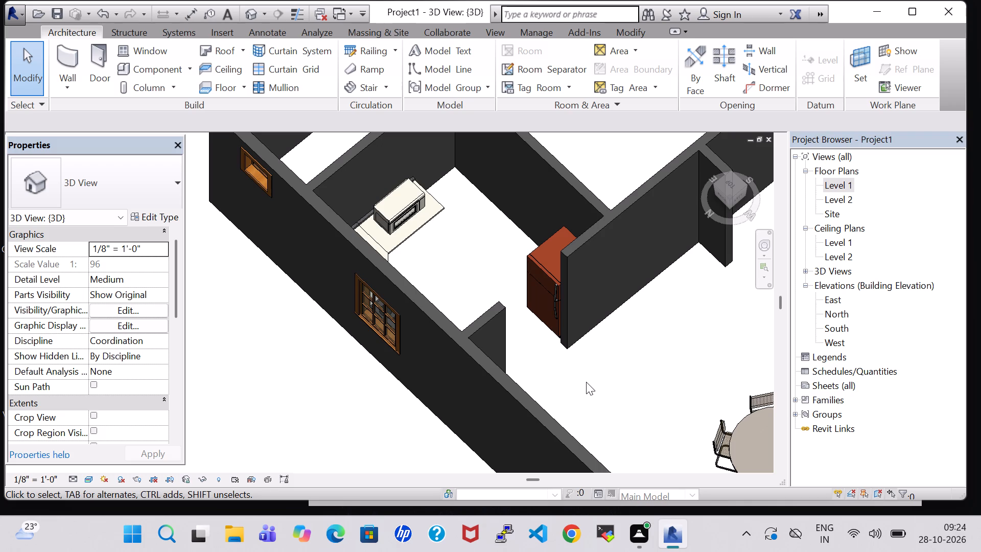
Set the Refrigerator 30" x 32" RH type's material to Cherry.
middle_click_drag(586, 382, 579, 386, "shift")
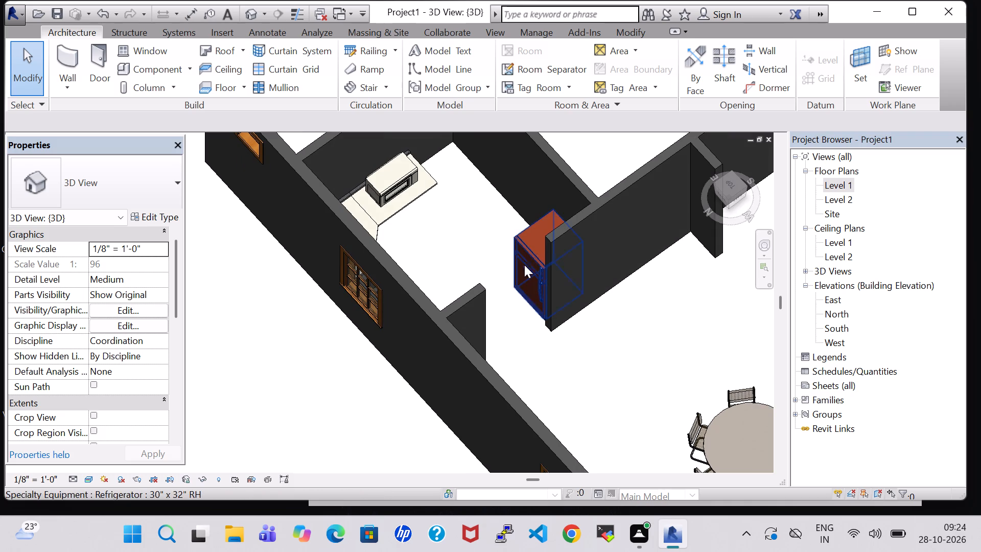
left_click(526, 255)
left_click(150, 215)
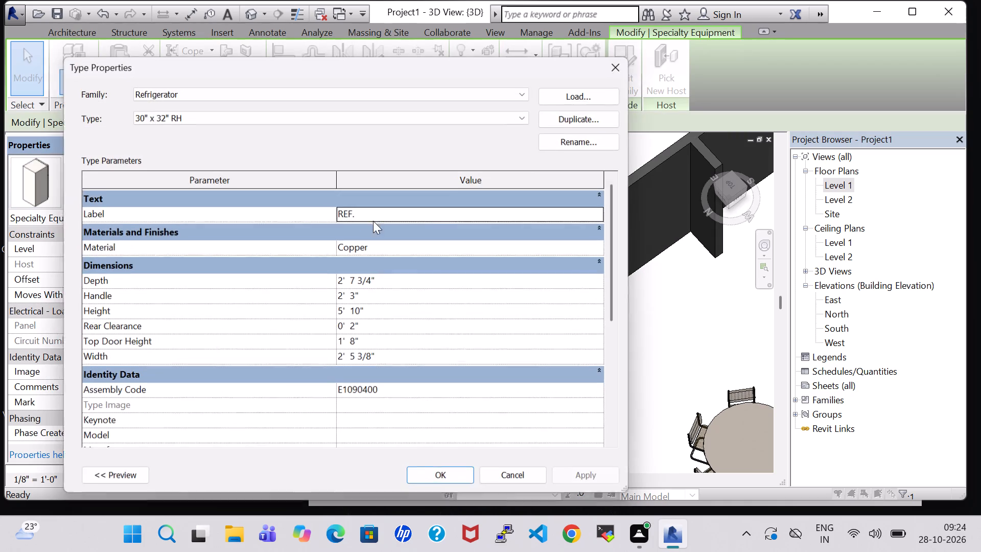
left_click(605, 242)
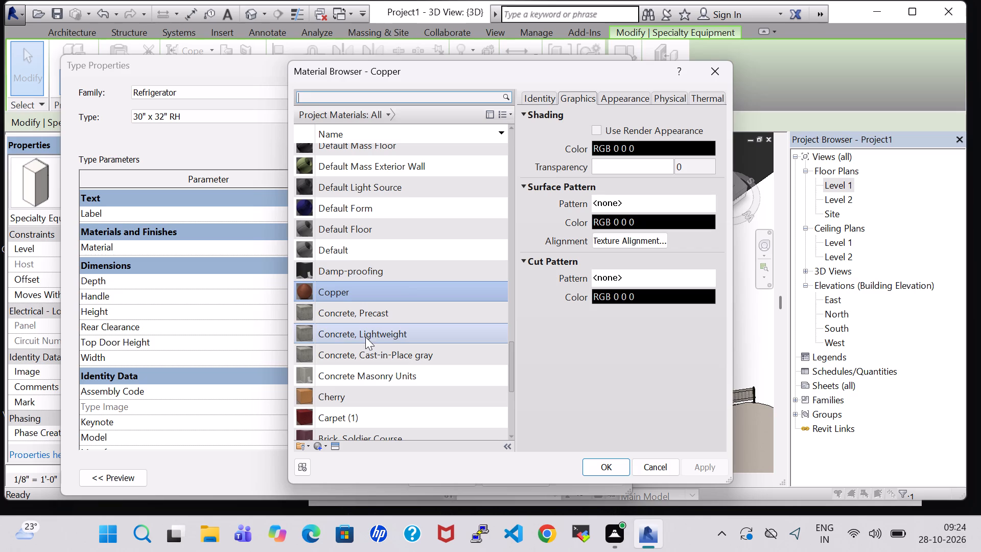
left_click(348, 396)
left_click(617, 467)
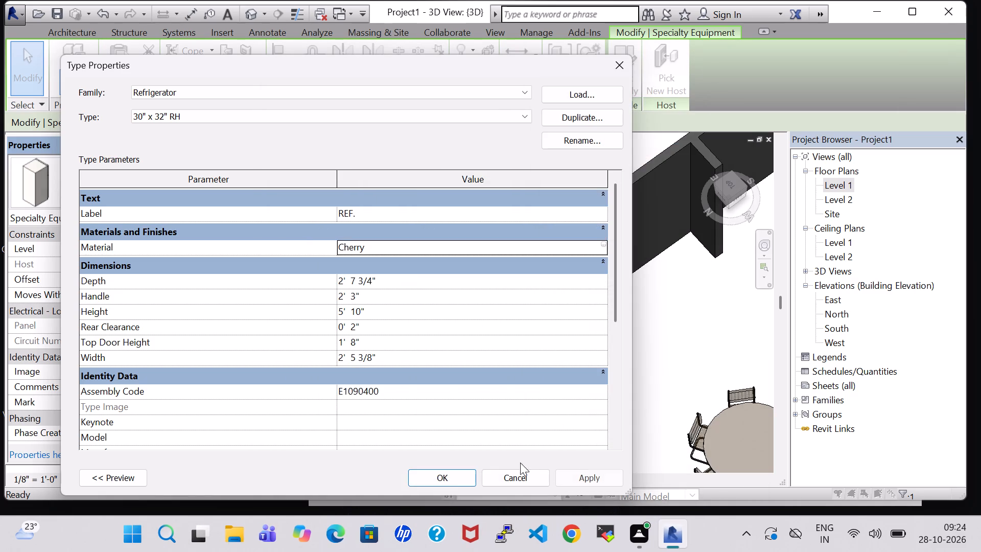
left_click(450, 482)
left_click(661, 377)
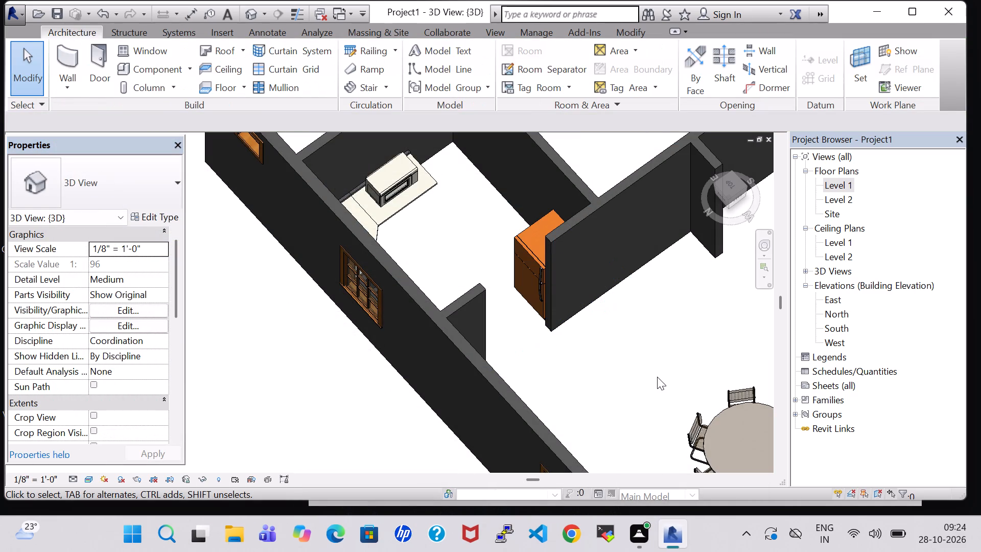
Set the material of the Microwave 30" x 16" x 18" type on the kitchen counter to Laminate, Linen, Matte.
middle_click_drag(555, 346, 549, 347, "shift")
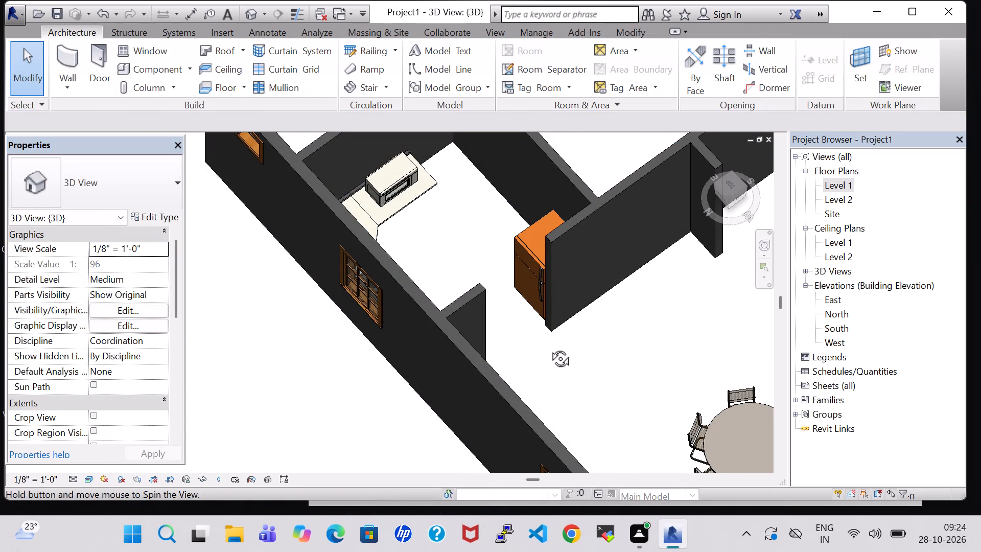
middle_click_drag(549, 347, 529, 354, "shift")
middle_click_drag(488, 295, 497, 379)
middle_click_drag(431, 209, 392, 229)
middle_click_drag(417, 168, 417, 313)
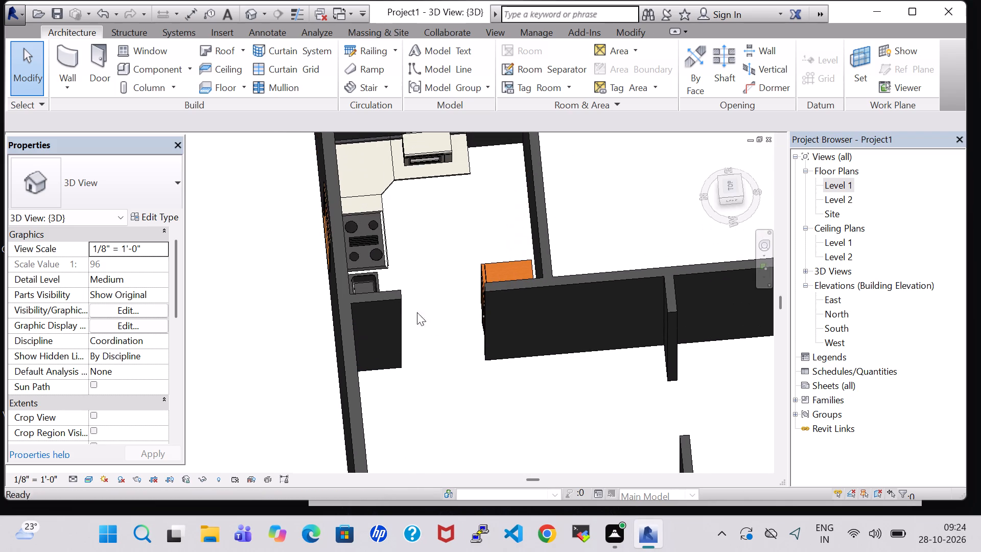
left_click(421, 149)
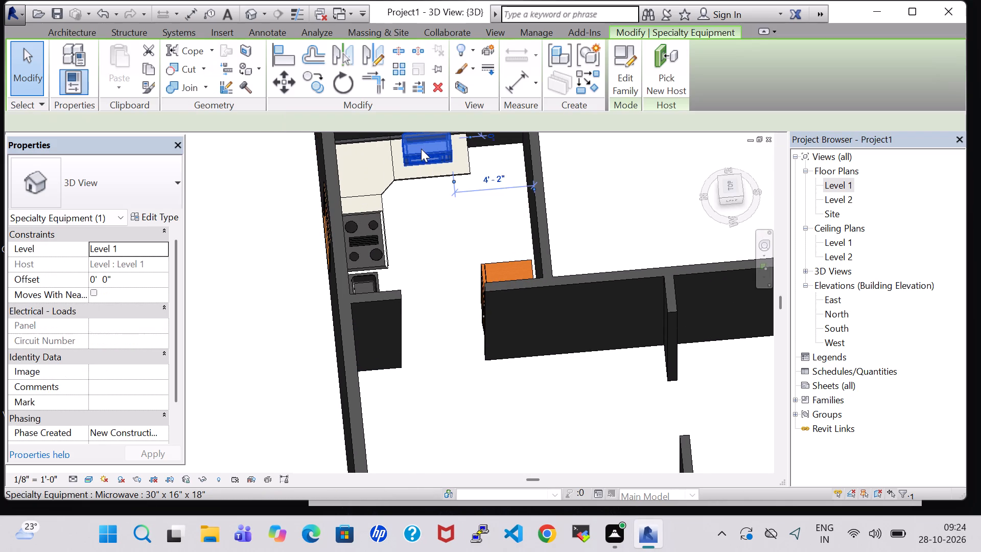
left_click(151, 220)
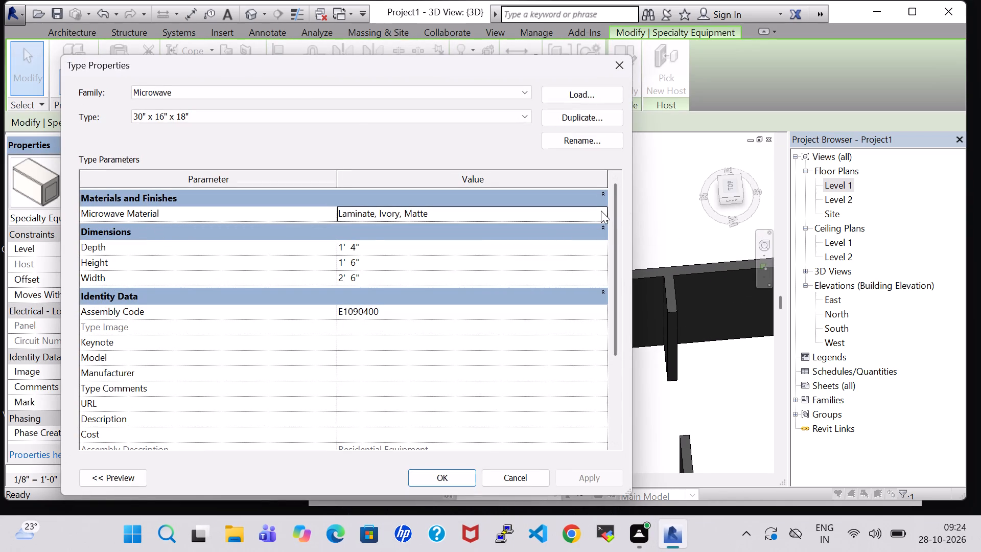
left_click(601, 211)
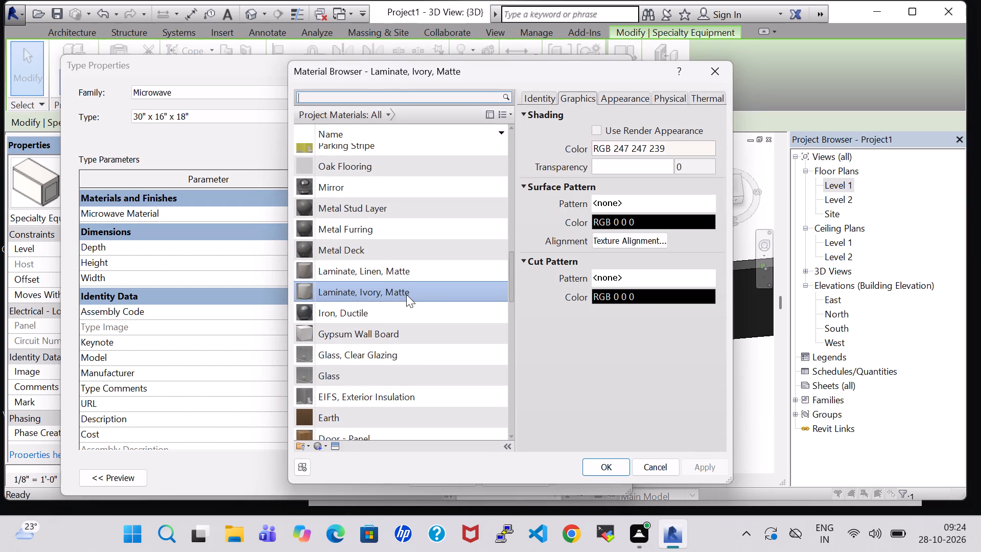
left_click(408, 260)
left_click(408, 268)
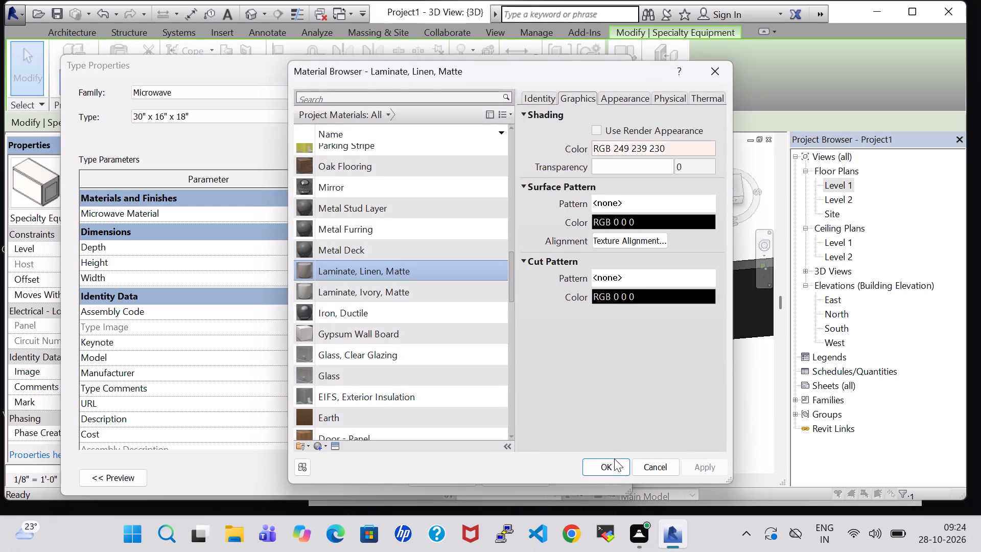
left_click(614, 459)
left_click(459, 476)
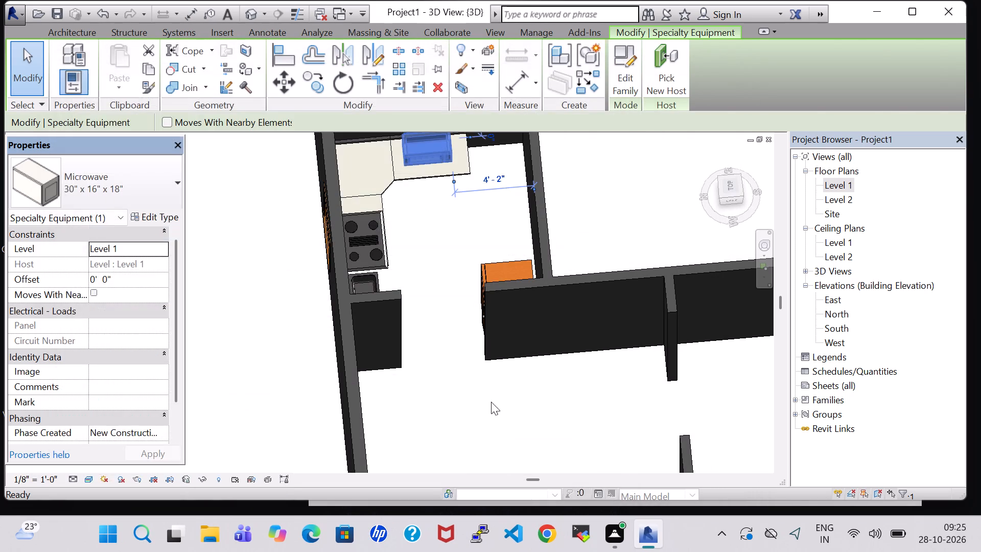
left_click(486, 396)
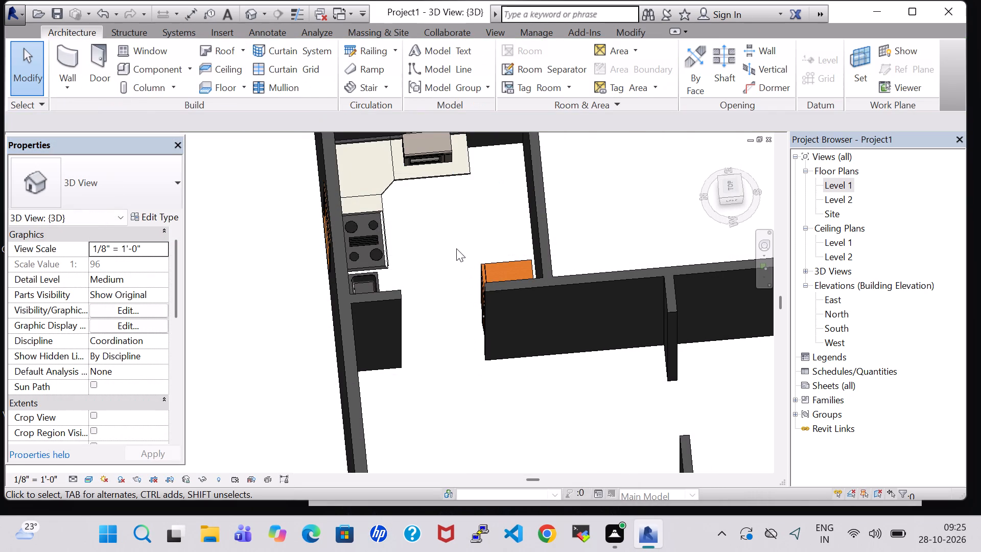
Inspect the kitchen counters, cooktop, sink, microwave and refrigerator from above in the 3D view.
middle_click_drag(456, 248, 436, 224)
middle_click_drag(436, 221, 431, 359)
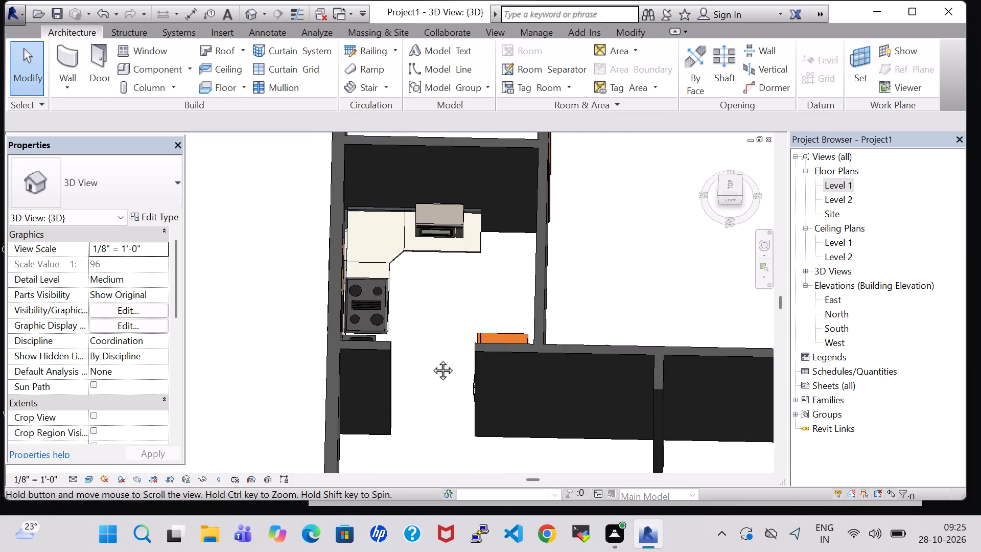
middle_click_drag(431, 359, 430, 369)
middle_click_drag(434, 347, 434, 461, "shift")
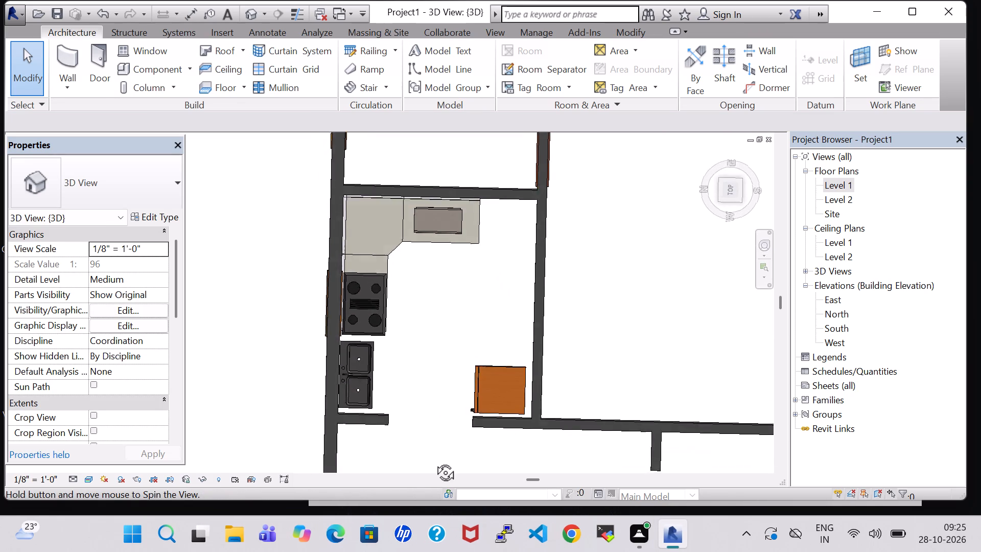
middle_click_drag(434, 461, 421, 425, "shift")
middle_click_drag(458, 404, 500, 405, "shift")
middle_click_drag(545, 400, 548, 296)
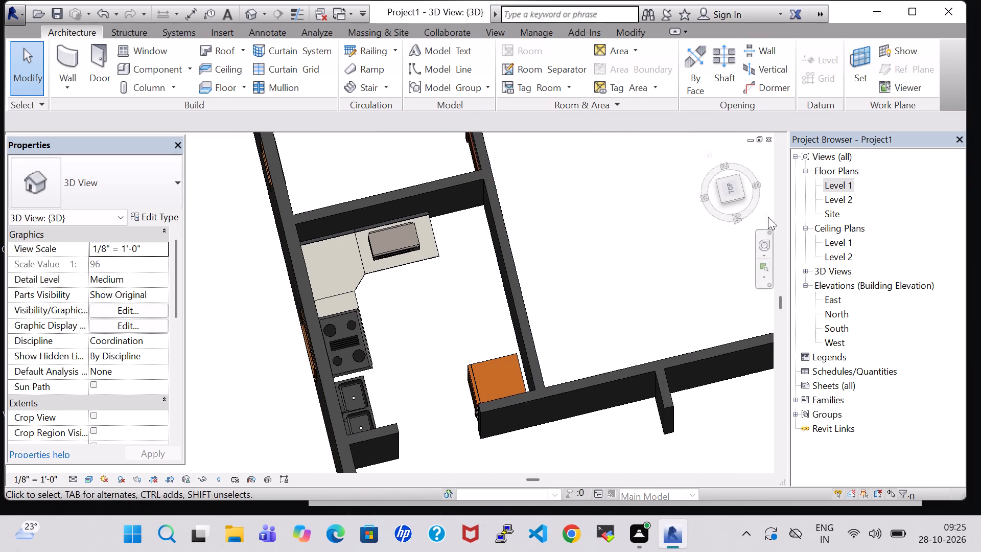
On the Level 1 floor plan, place a tagged room in the kitchen between the sink and the refrigerator.
double_click(847, 187)
scroll(680, 201, "down", 2)
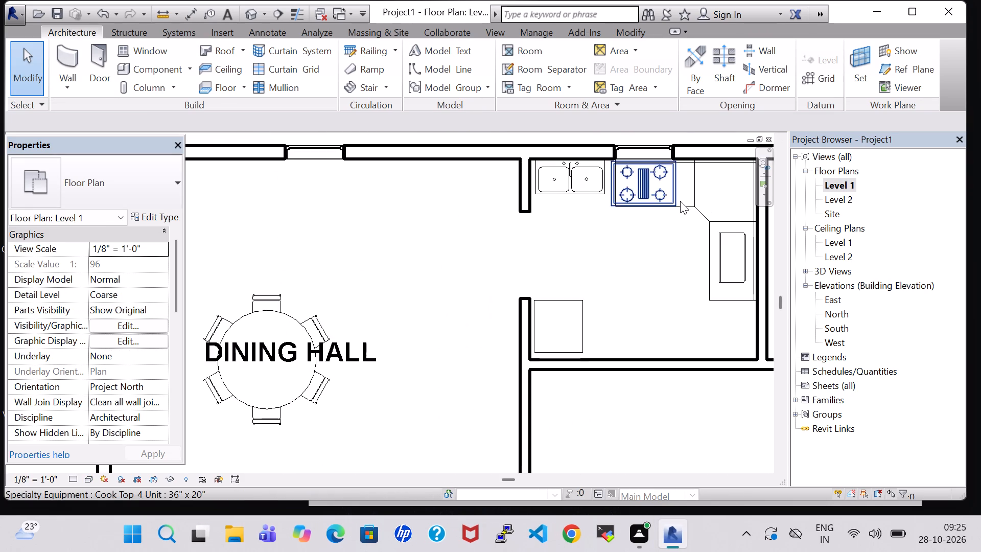
scroll(680, 201, "down", 2)
left_click(521, 47)
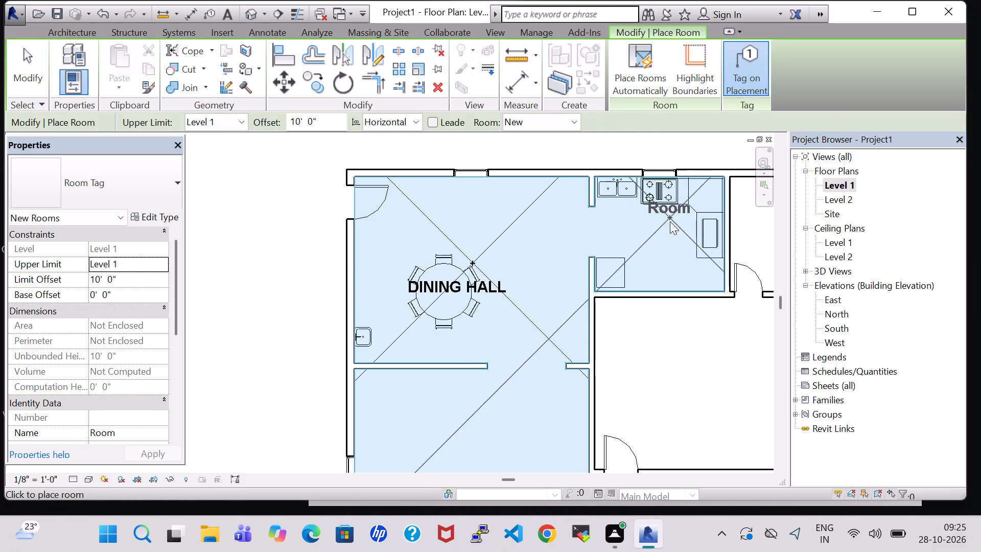
left_click(657, 248)
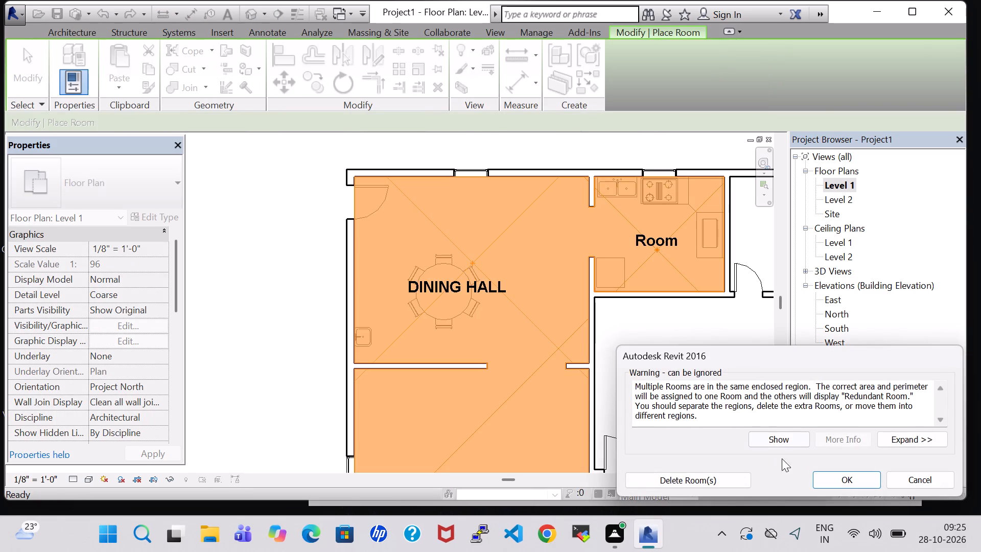
left_click(828, 480)
key("Escape")
key("Escape")
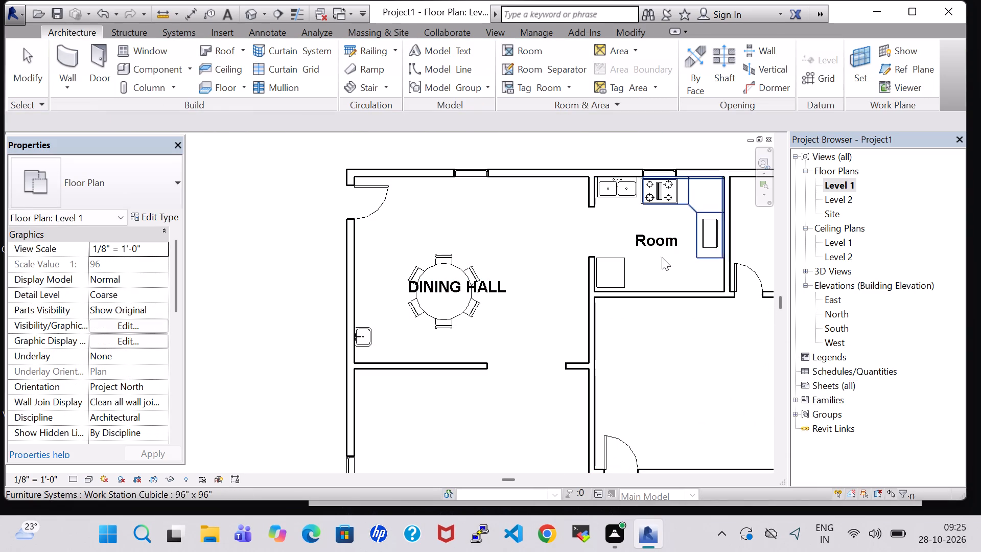
Rename the kitchen's room tag as OPEN KITCHEN.
double_click(661, 233)
key("BackSpace")
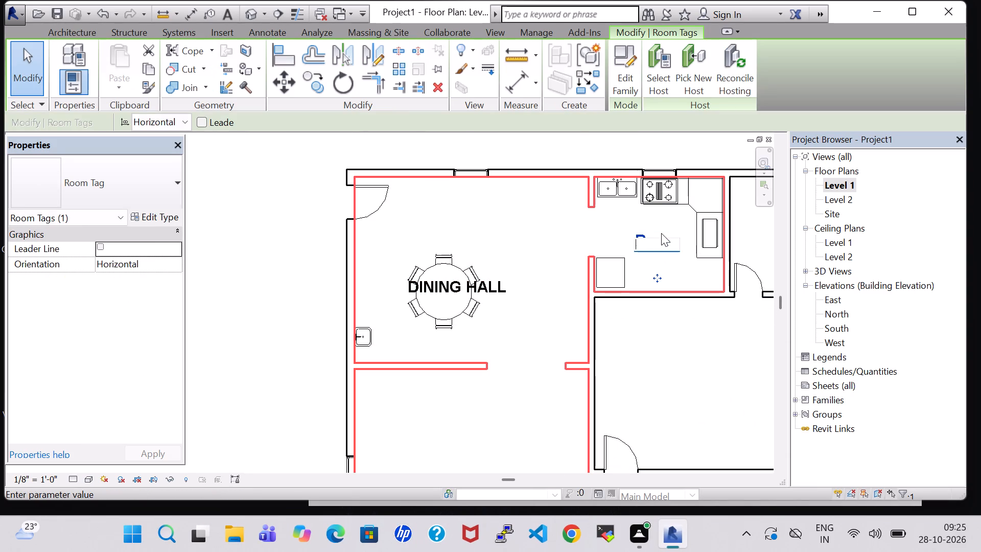
type("OPEM")
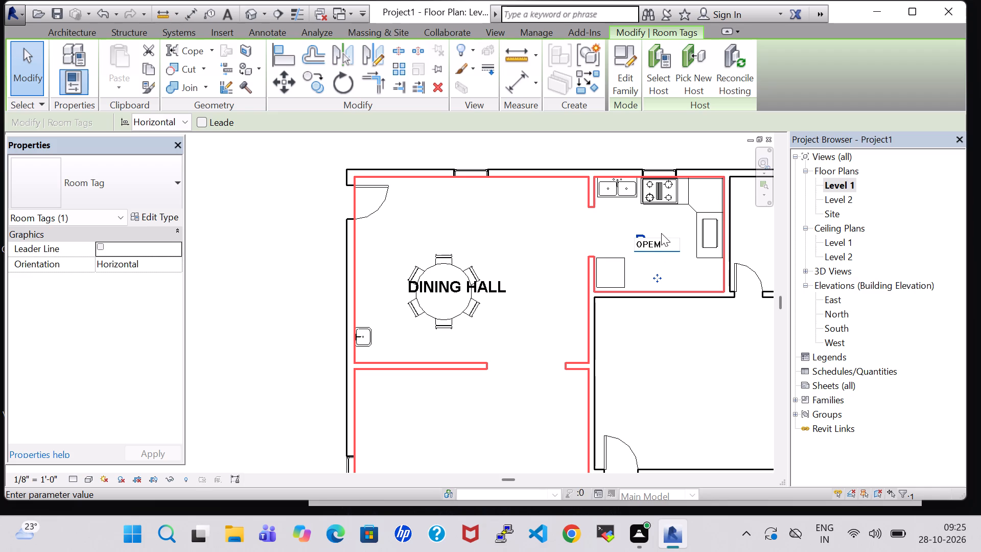
key("BackSpace")
type("N KITCHEN")
key("Return")
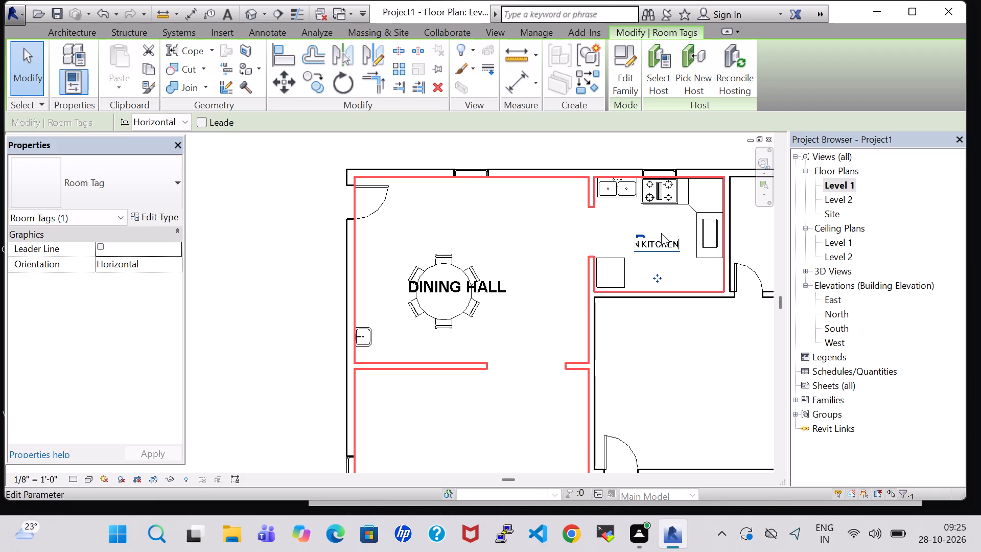
Nudge the OPEN KITCHEN tag slightly up and to the left within the kitchen.
key("Up")
key("Up")
key("Up")
key("Up")
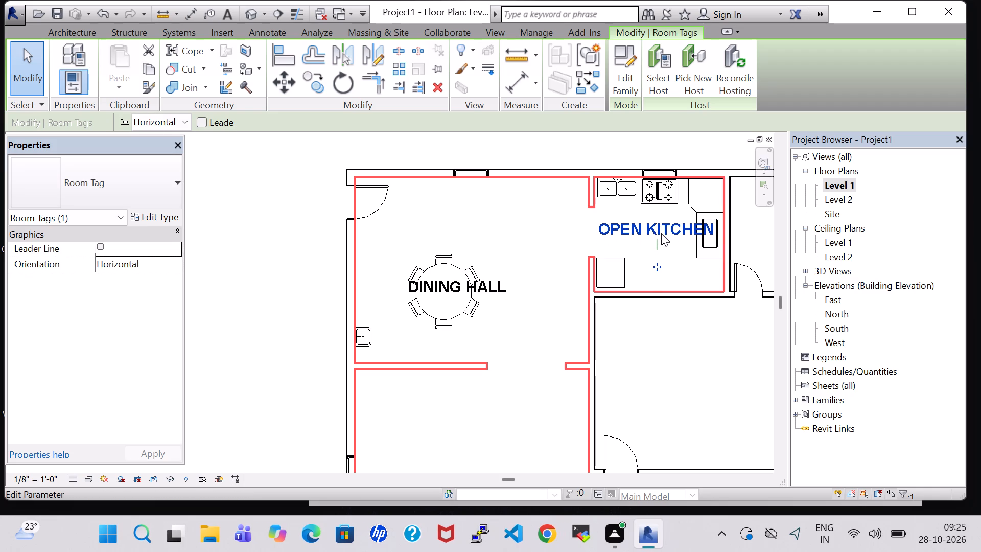
key("Left")
key("Left")
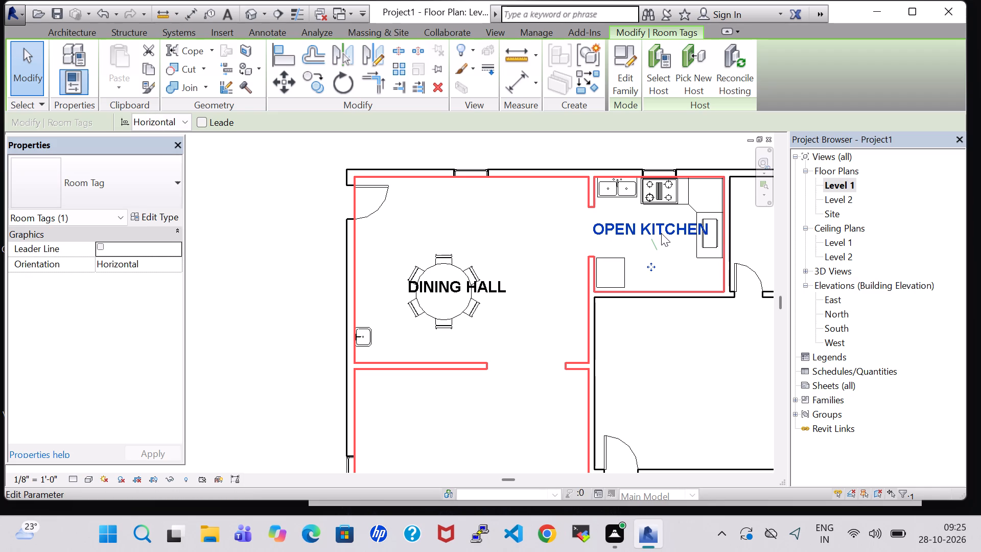
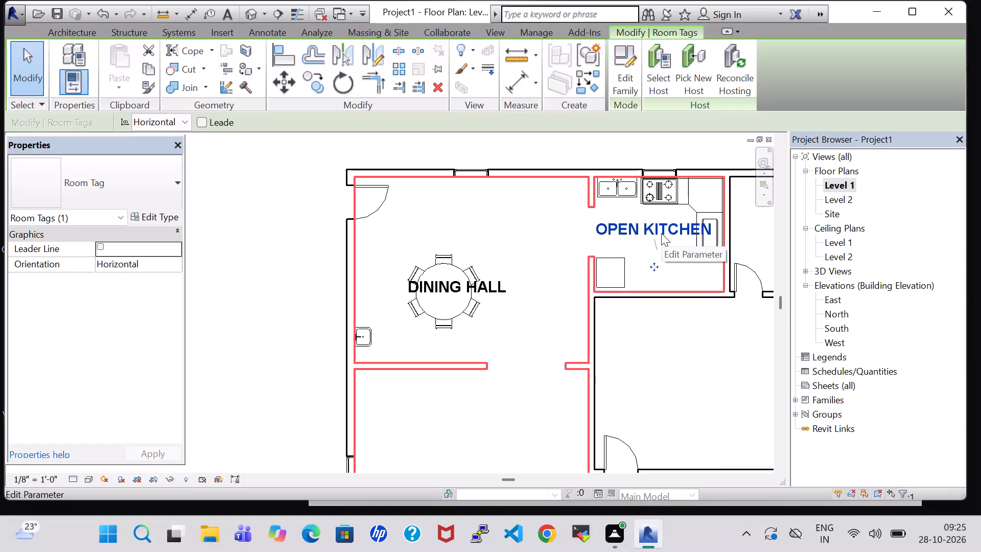
Load the Tub-Free Standing-3D family from the Bathtubs folder of the architectural plumbing fixtures library.
left_click(669, 345)
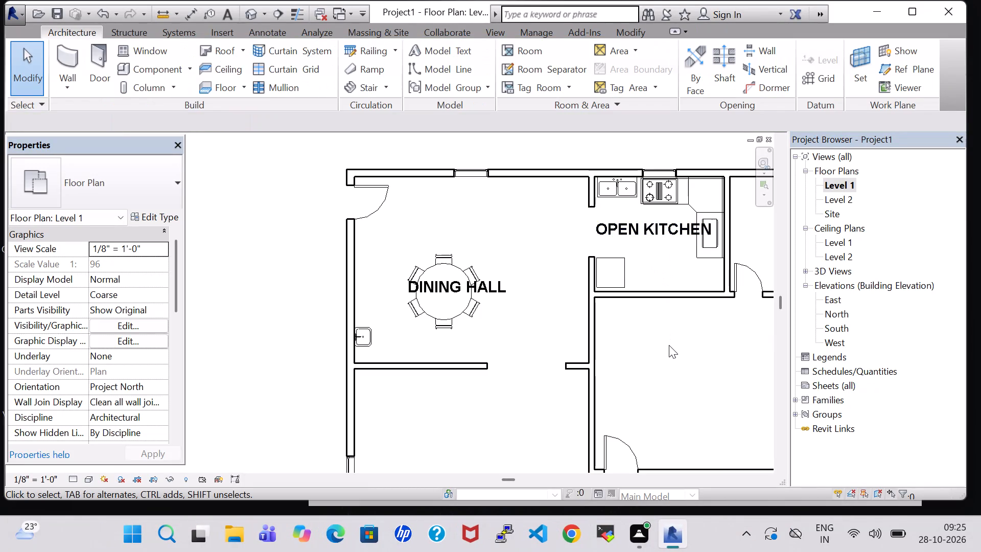
scroll(669, 345, "down", 4)
middle_click_drag(669, 345, 631, 234)
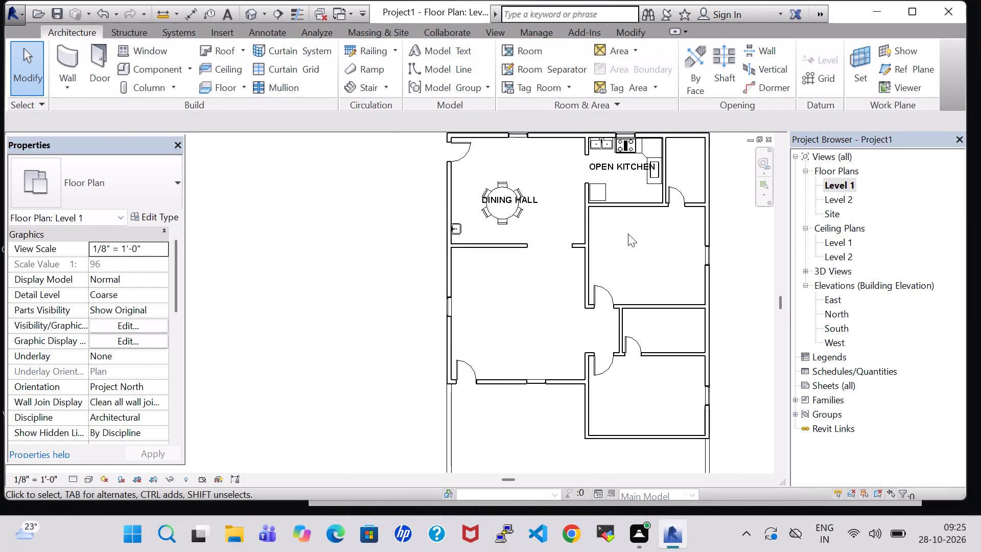
middle_click_drag(628, 234, 544, 364)
scroll(544, 367, "up", 1)
middle_click_drag(551, 410, 534, 384)
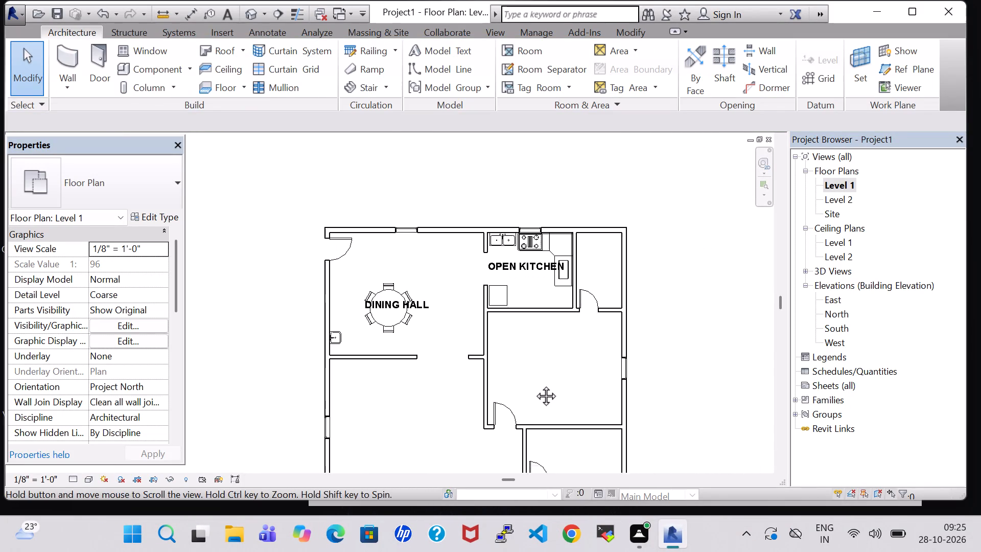
middle_click_drag(534, 384, 518, 379)
left_click(153, 73)
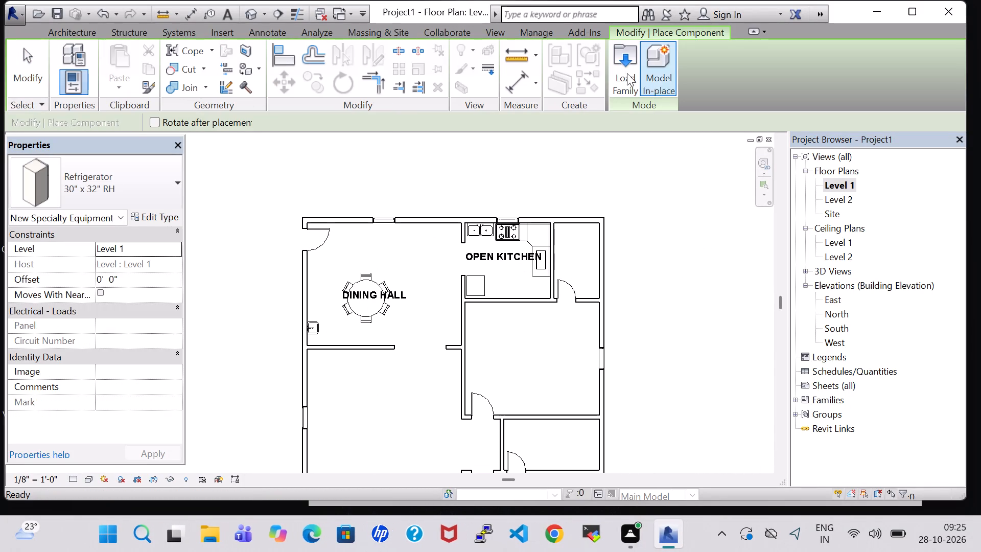
left_click(625, 73)
left_click(568, 334)
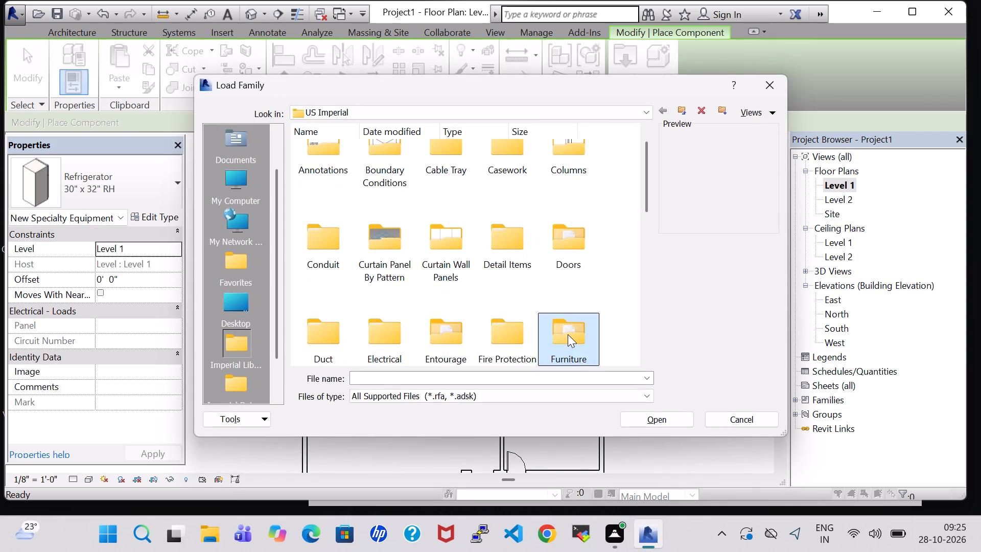
key("p")
double_click(448, 148)
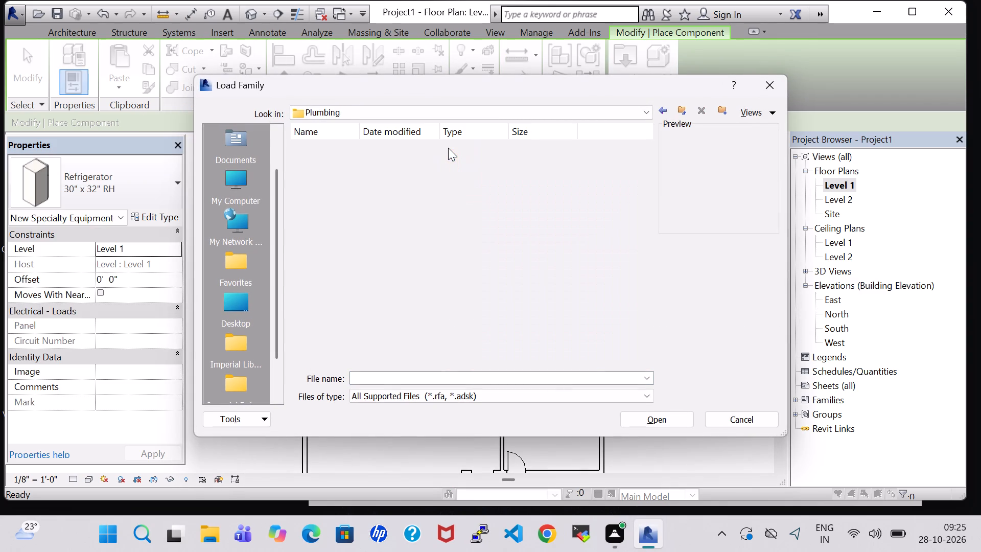
double_click(315, 174)
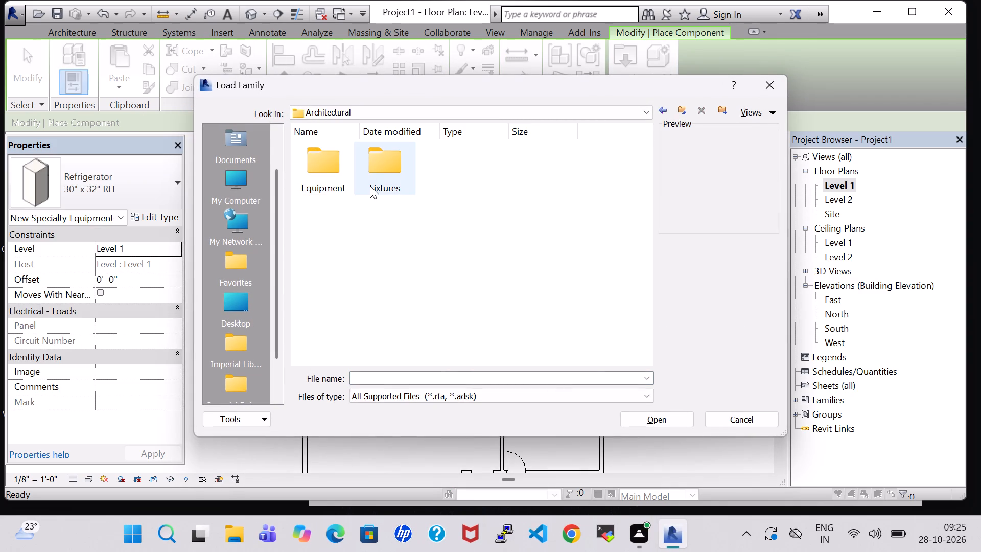
double_click(370, 186)
double_click(340, 181)
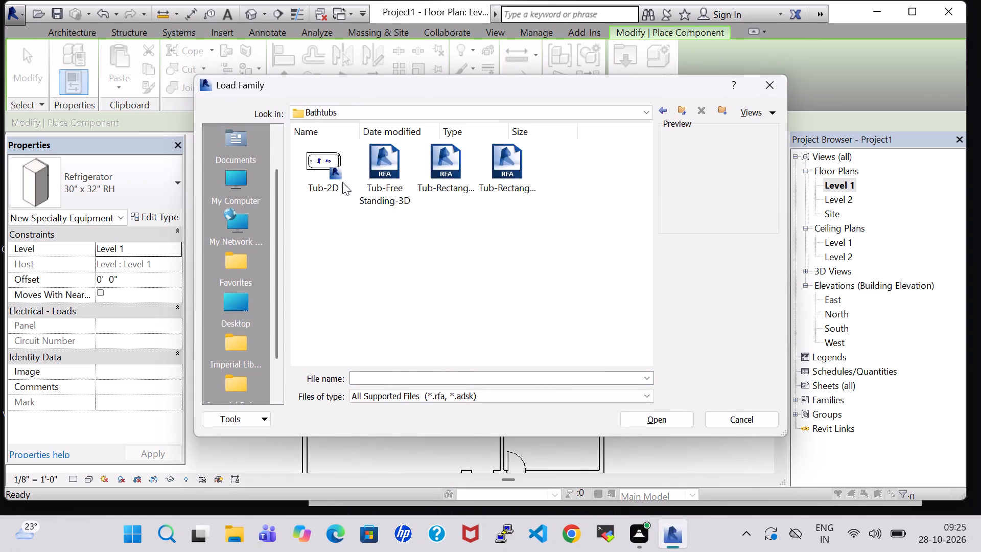
left_click(365, 164)
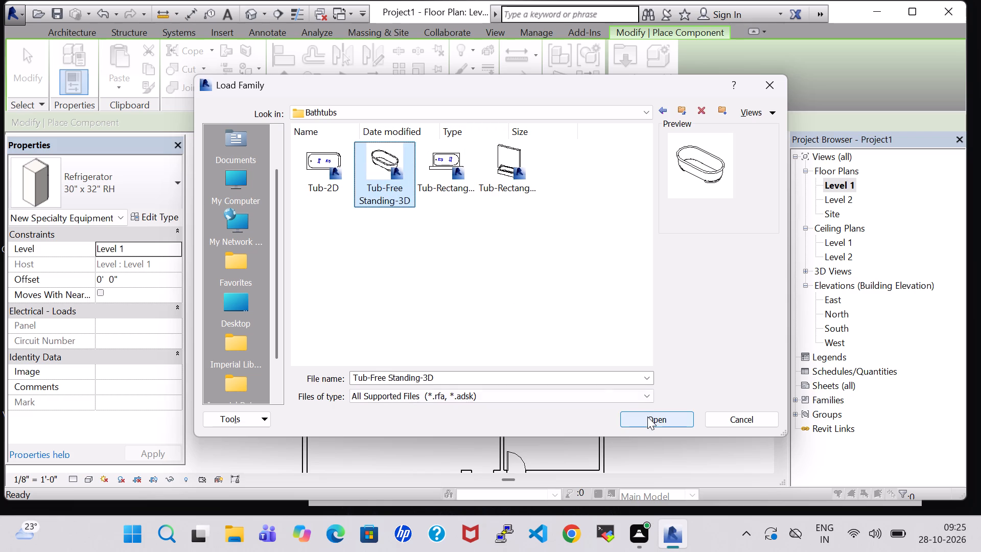
left_click(647, 417)
Place the 30" x 60" free-standing tub lengthwise along the north wall of the small bathroom beside the open kitchen.
scroll(577, 267, "up", 2)
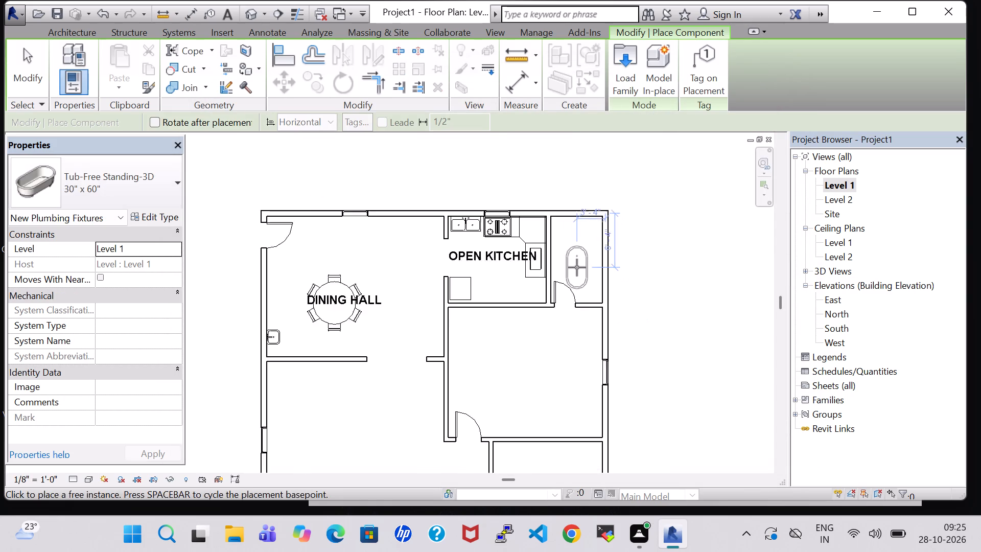
scroll(577, 267, "up", 3)
key("space")
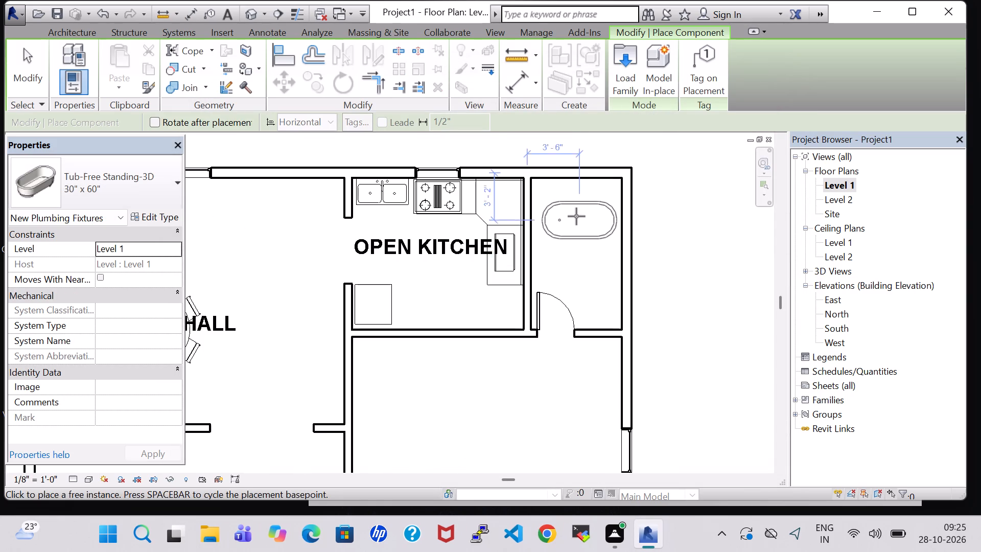
left_click(575, 201)
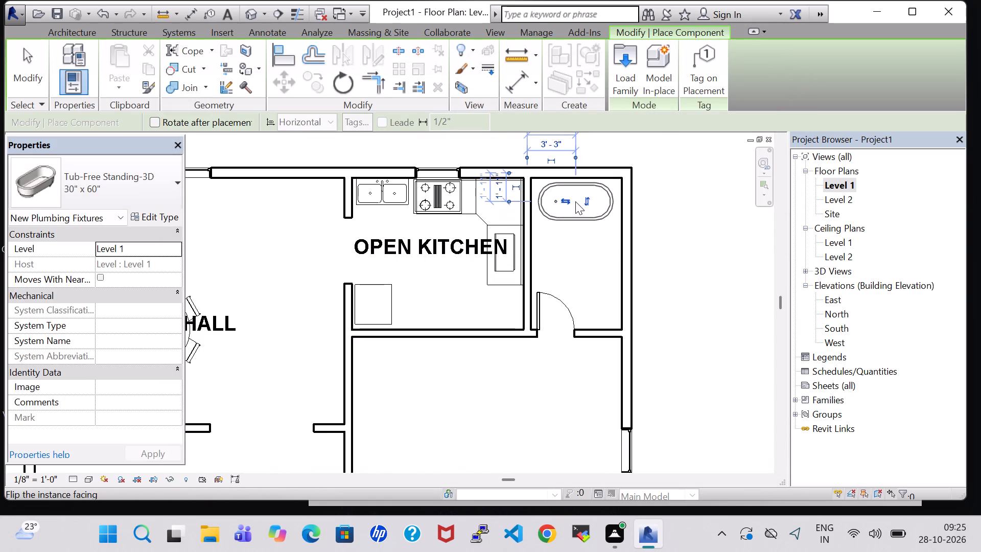
key("Escape")
key("Escape")
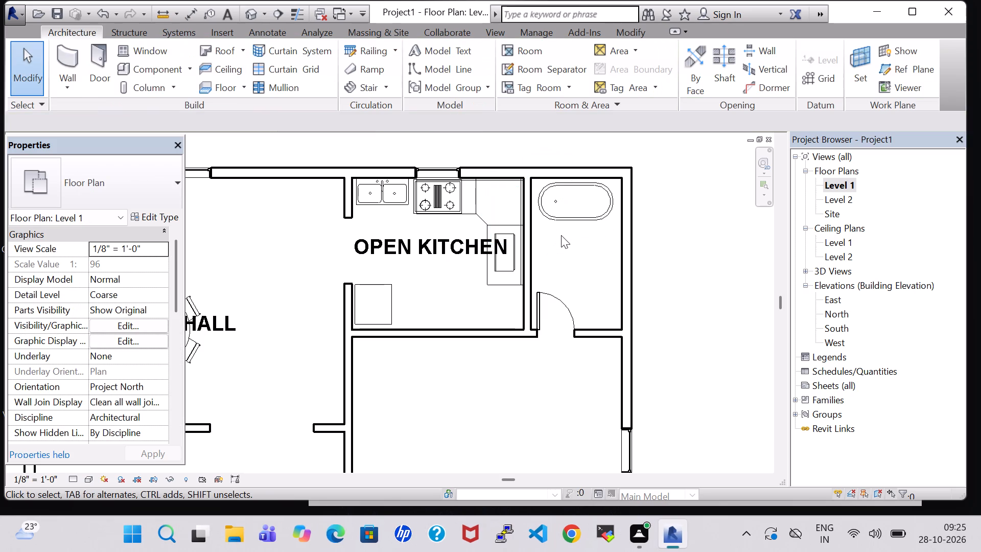
Load the Toilet-Domestic-3D family from the Water Closets folder of the architectural plumbing fixtures library.
left_click(164, 73)
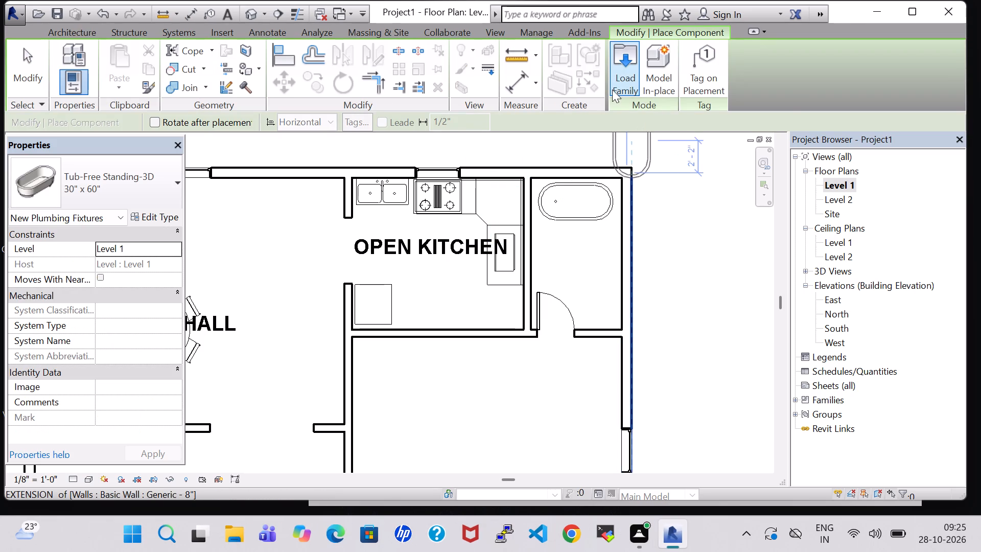
left_click(624, 63)
left_click(500, 355)
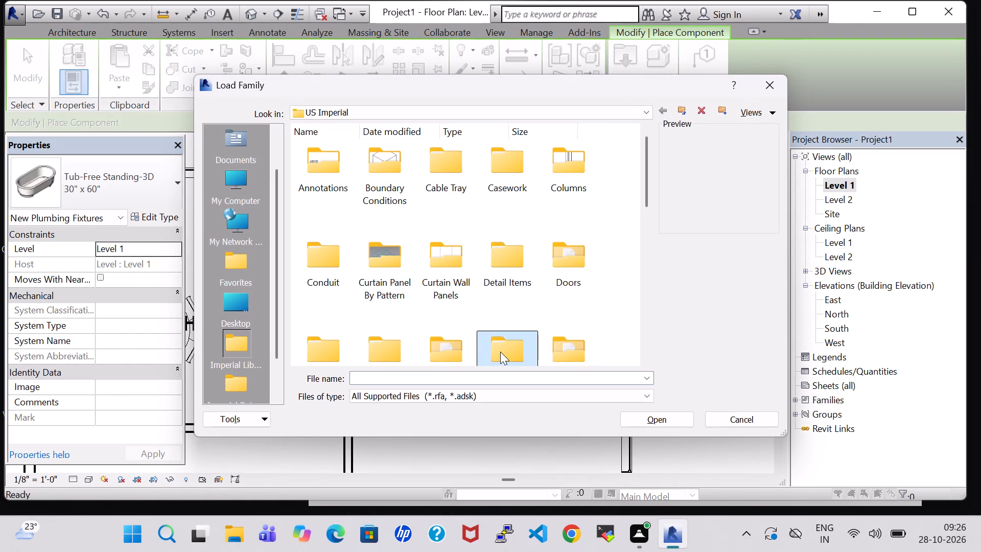
key("p")
double_click(435, 171)
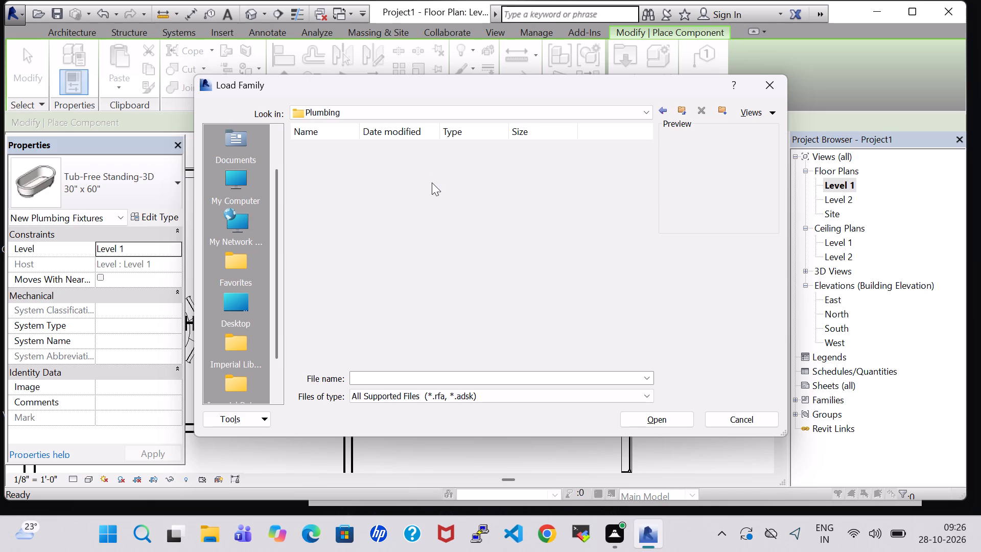
double_click(321, 171)
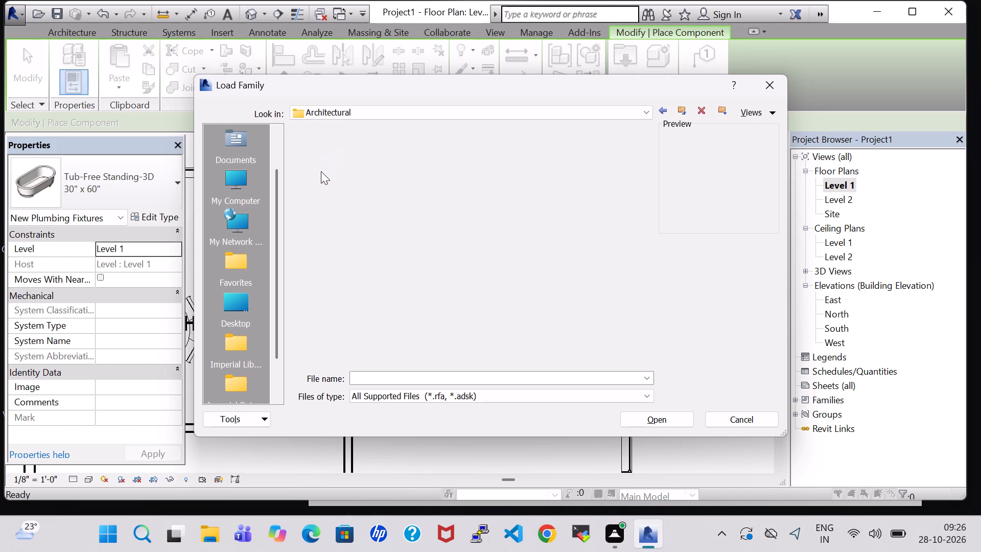
double_click(387, 175)
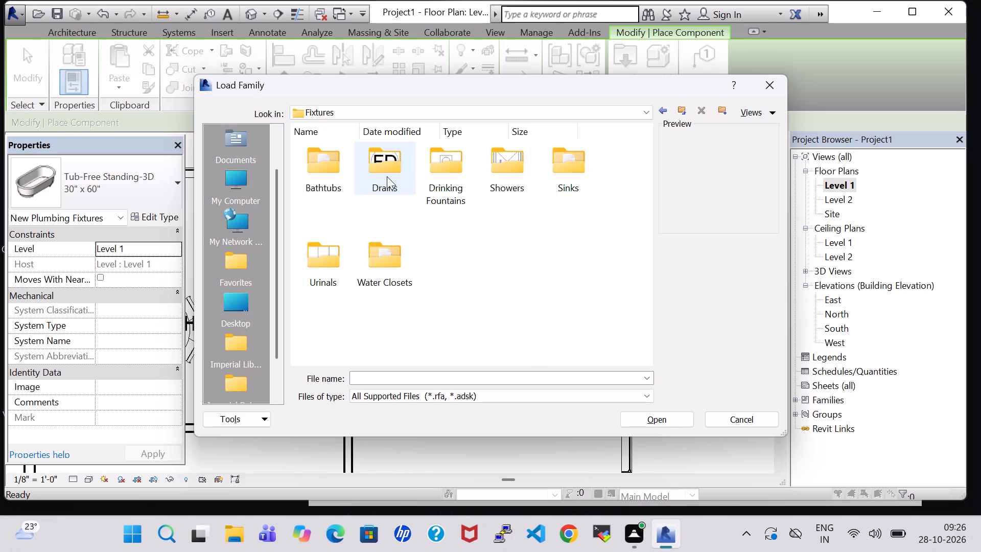
double_click(385, 267)
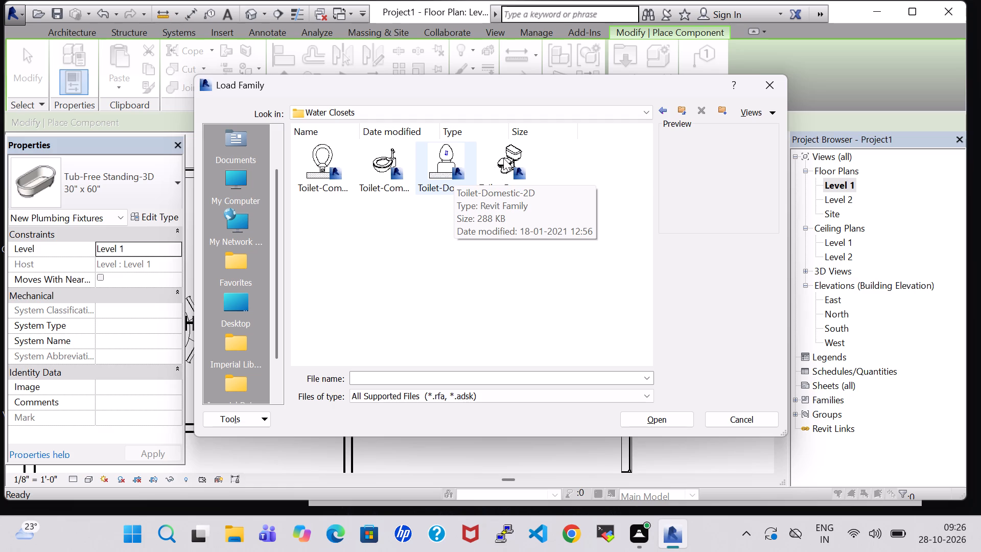
left_click(425, 162)
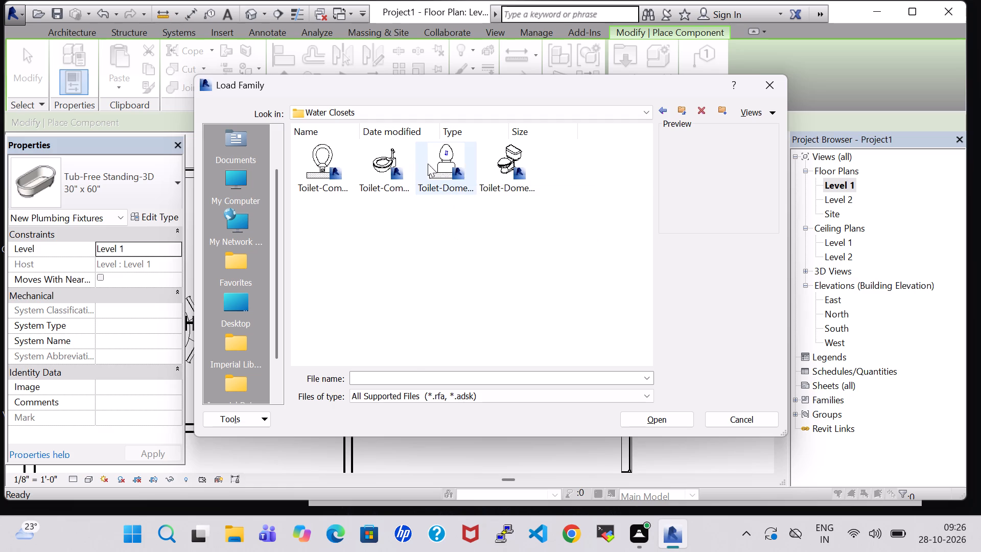
left_click(490, 161)
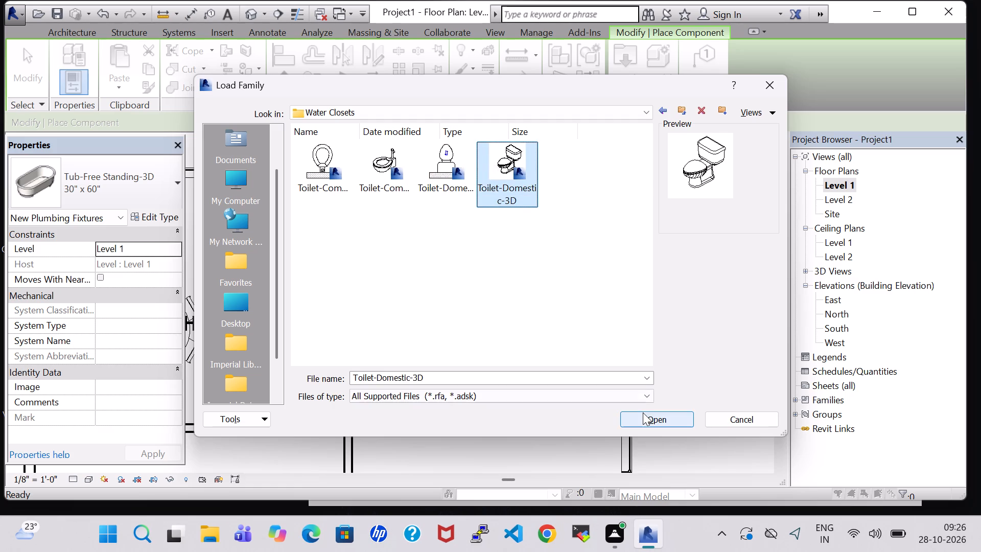
left_click(643, 412)
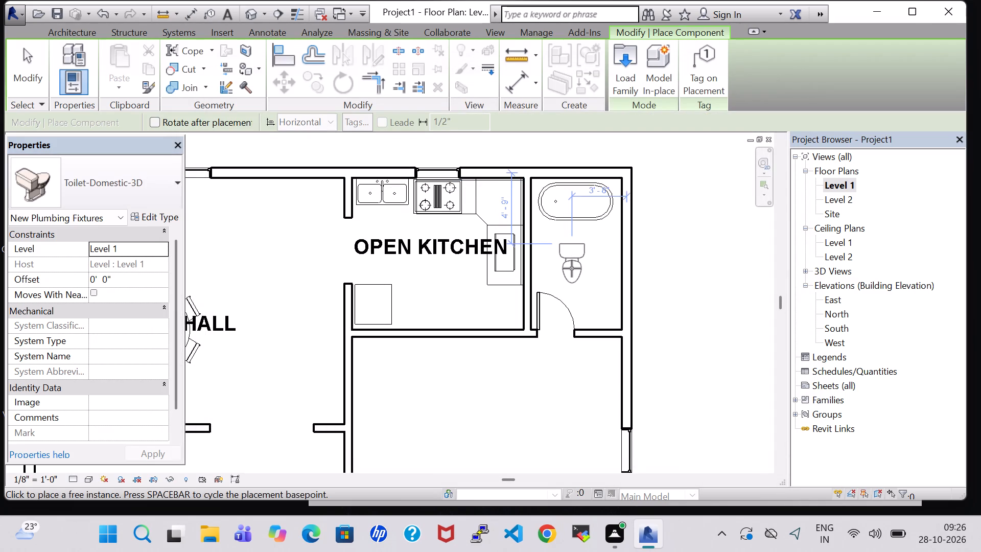
Place the toilet below the tub with its tank against the bathroom's east wall, about 5'-4" from the south wall.
key("space")
key("space")
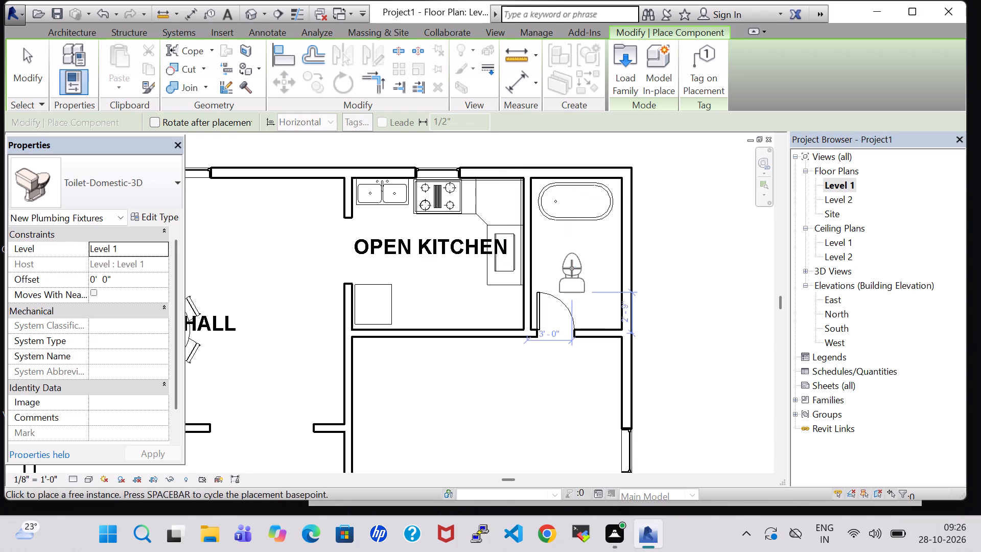
key("space")
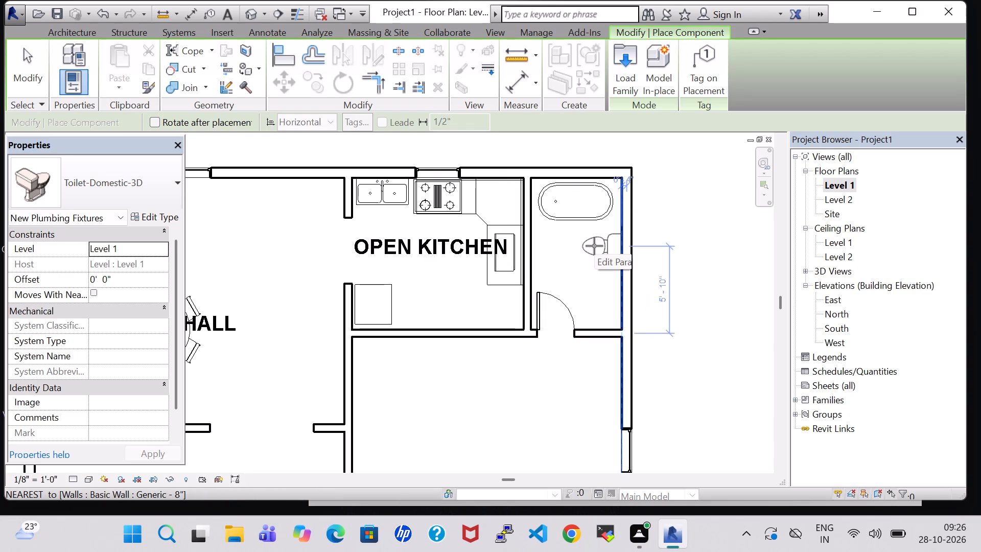
left_click(594, 254)
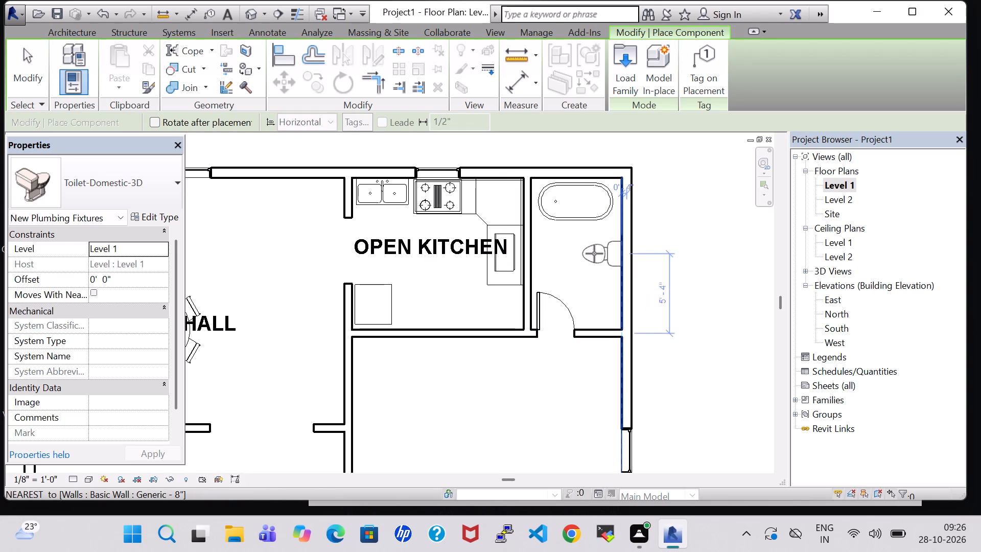
key("Escape")
key("Escape")
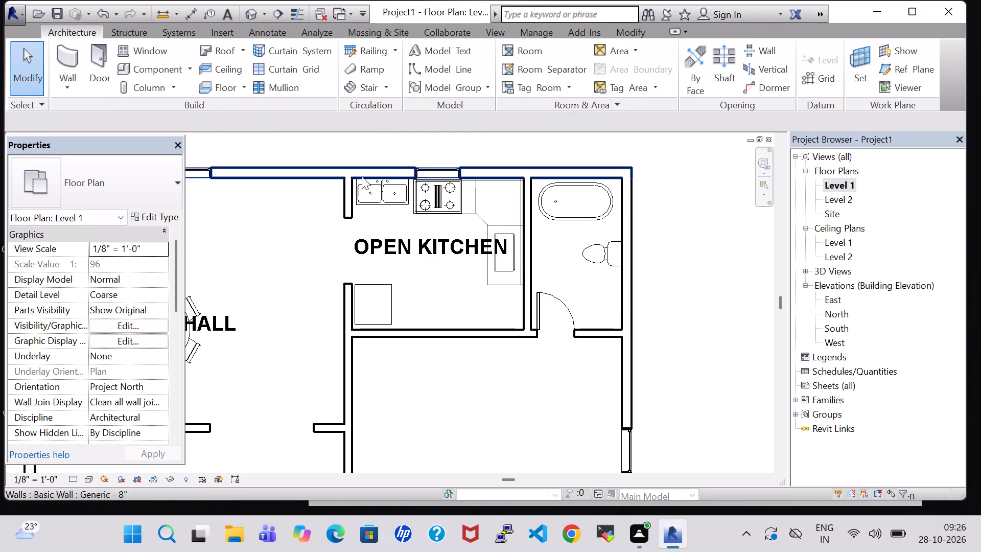
Create a similar 20" x 18" Sink Vanity-Square from the dining hall's sink, placed with its faucet against the bathroom's east wall, below the toilet.
scroll(318, 243, "down", 4)
middle_click_drag(295, 247, 442, 256)
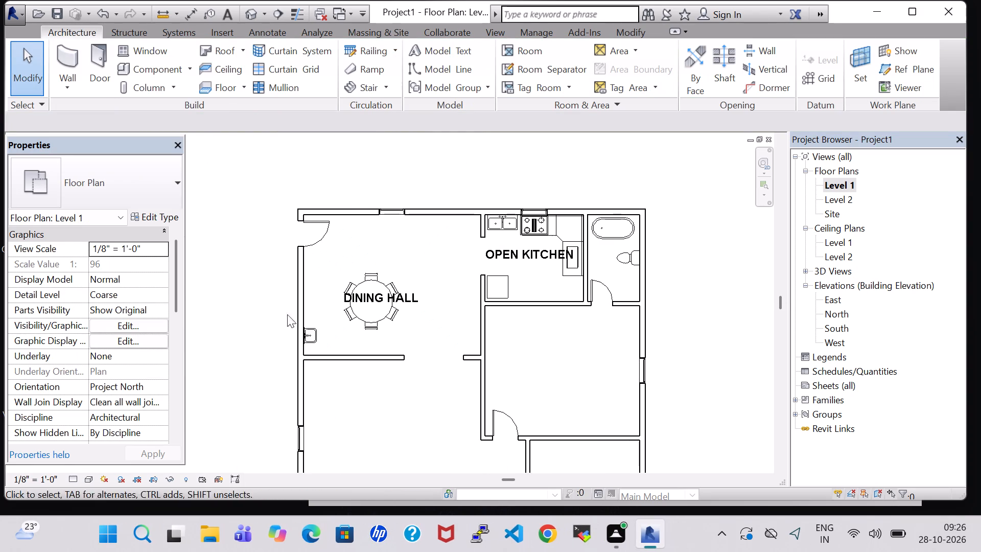
left_click(313, 330)
right_click(313, 330)
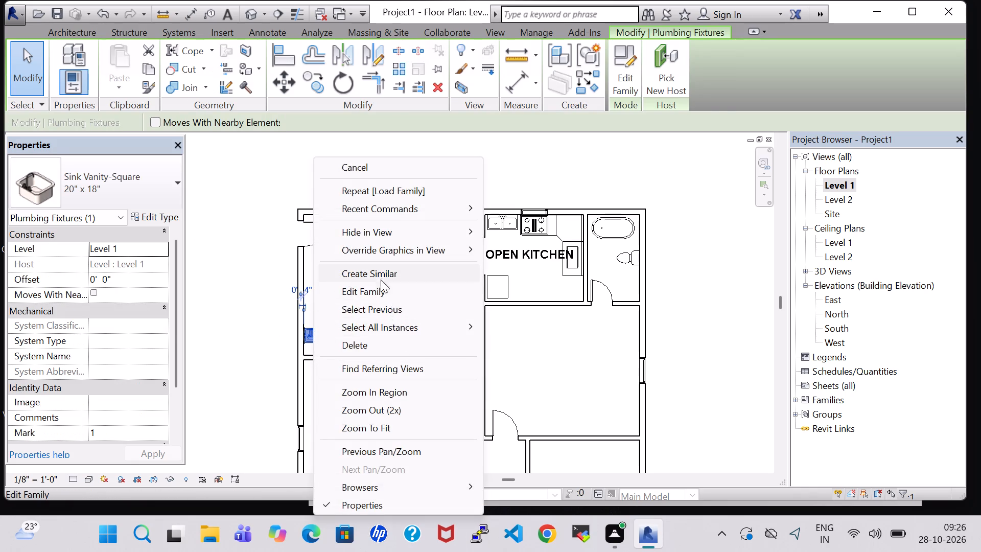
left_click(381, 272)
scroll(560, 294, "up", 7)
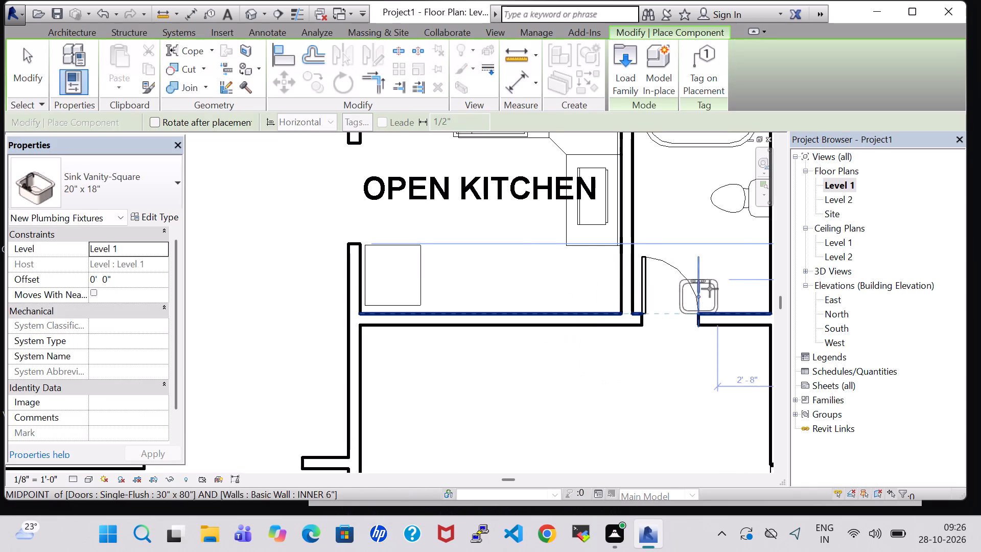
key("space")
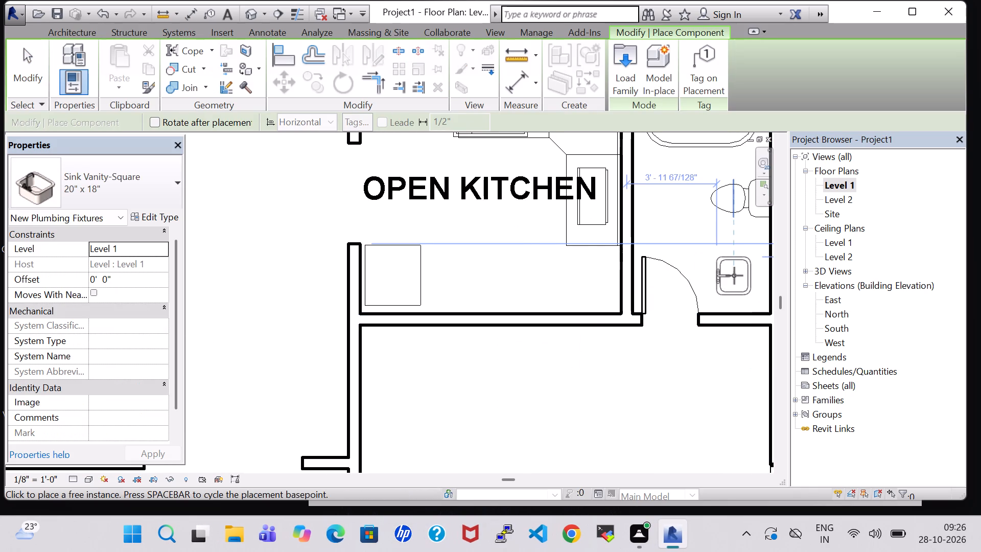
key("space")
key("space")
middle_click_drag(734, 275, 613, 293)
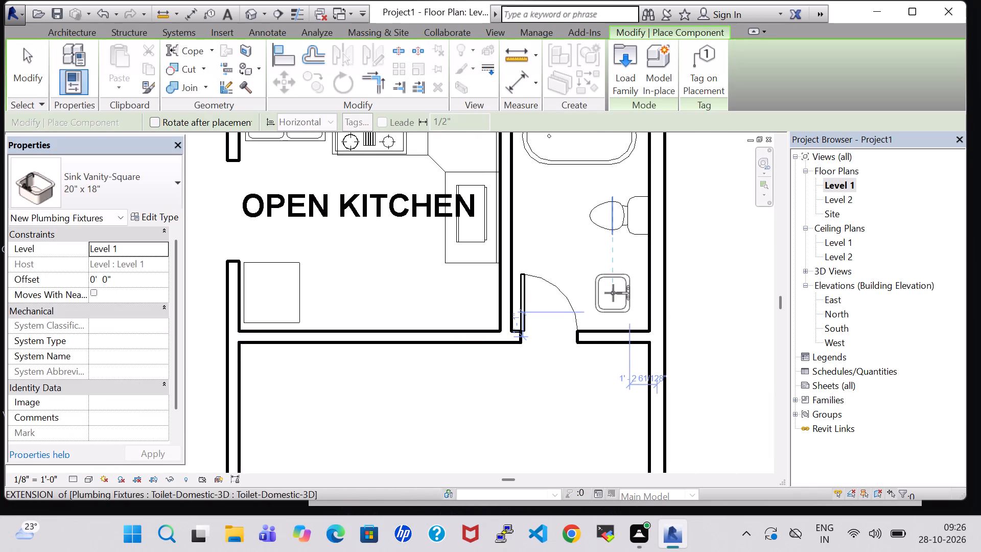
scroll(618, 296, "up", 5)
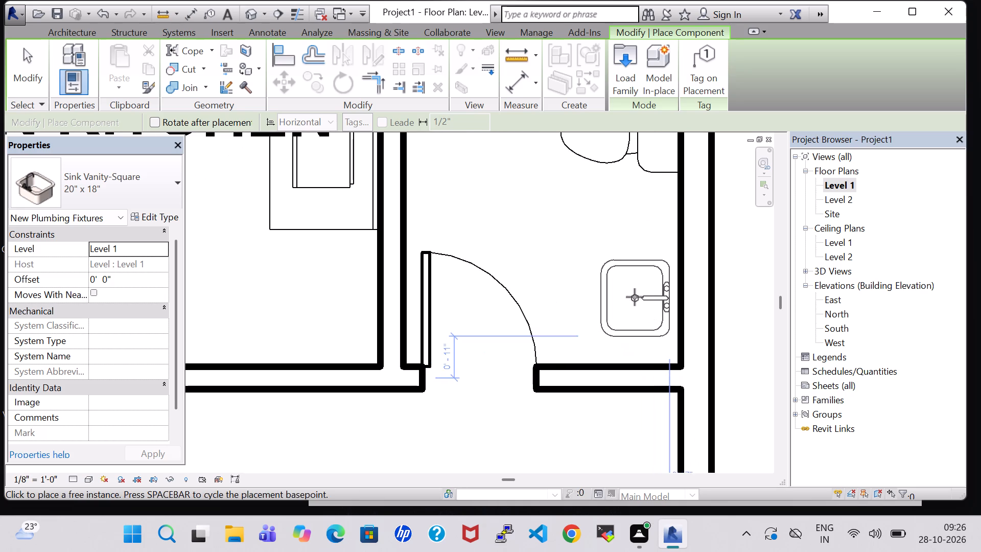
left_click(650, 298)
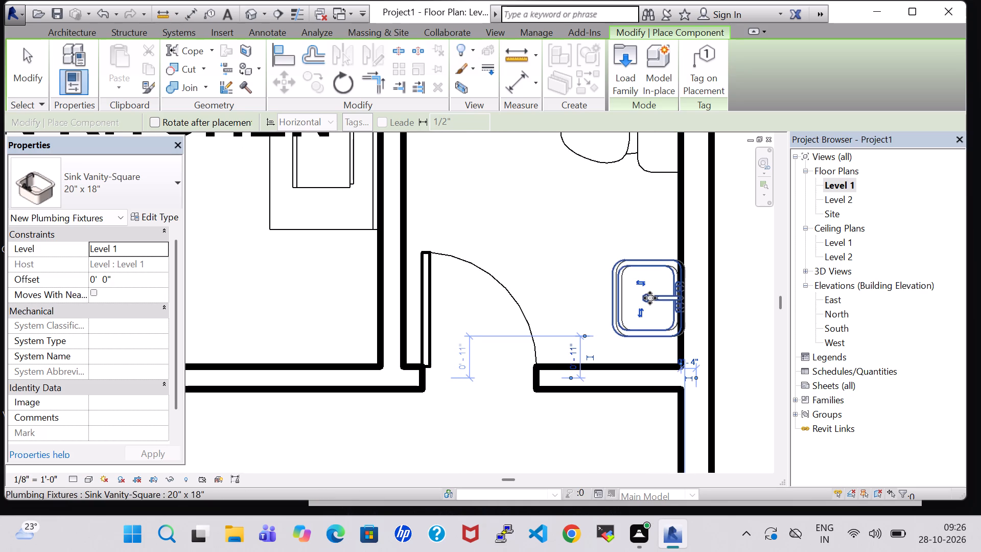
key("Escape")
key("Escape")
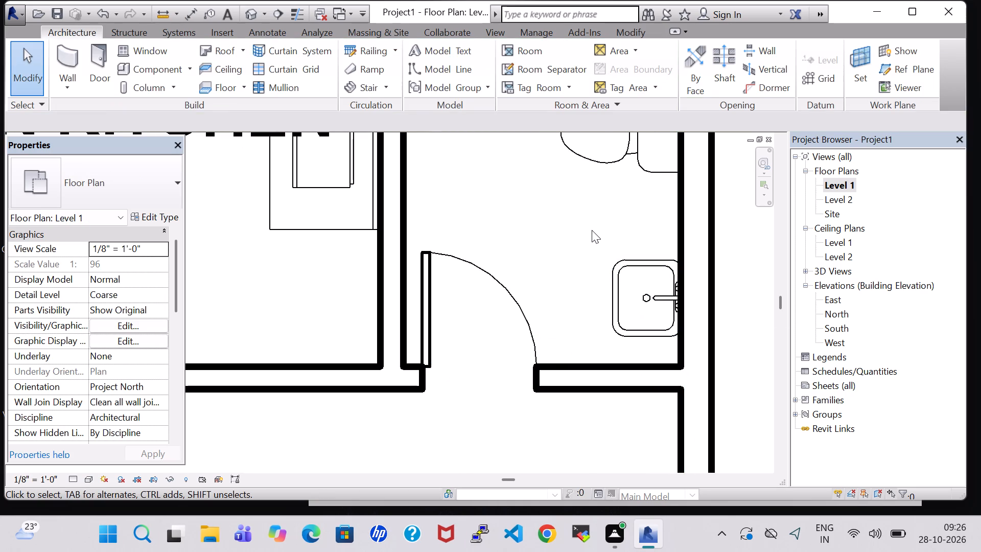
left_click(577, 210)
Open the default 3D view and examine the bathroom fixtures and the adjoining kitchen from above.
left_click(243, 17)
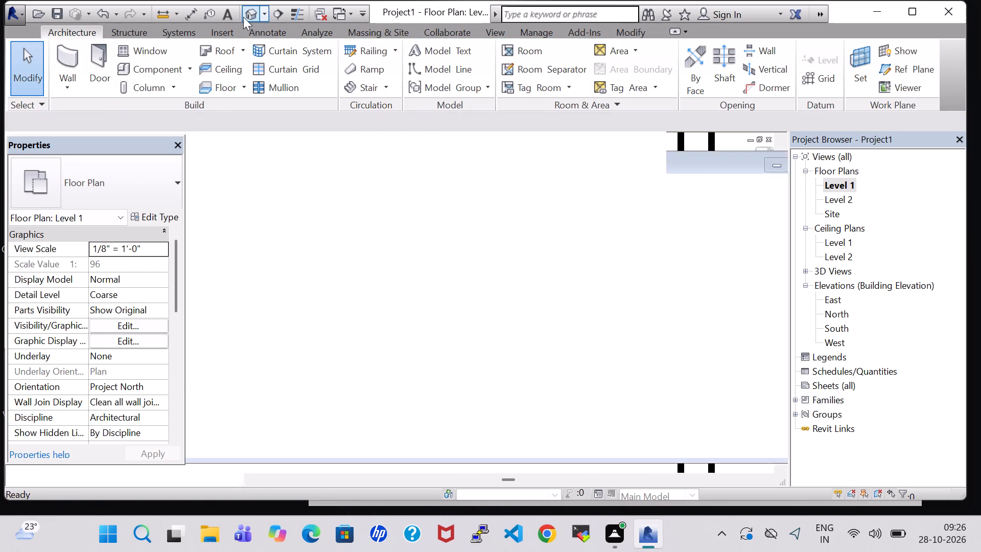
middle_click_drag(457, 255, 476, 406)
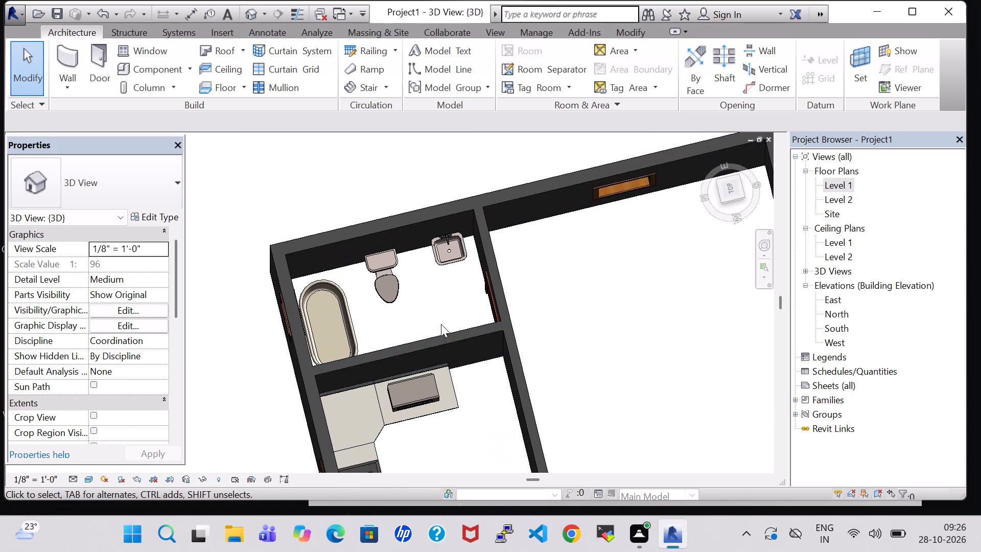
middle_click_drag(436, 324, 427, 236)
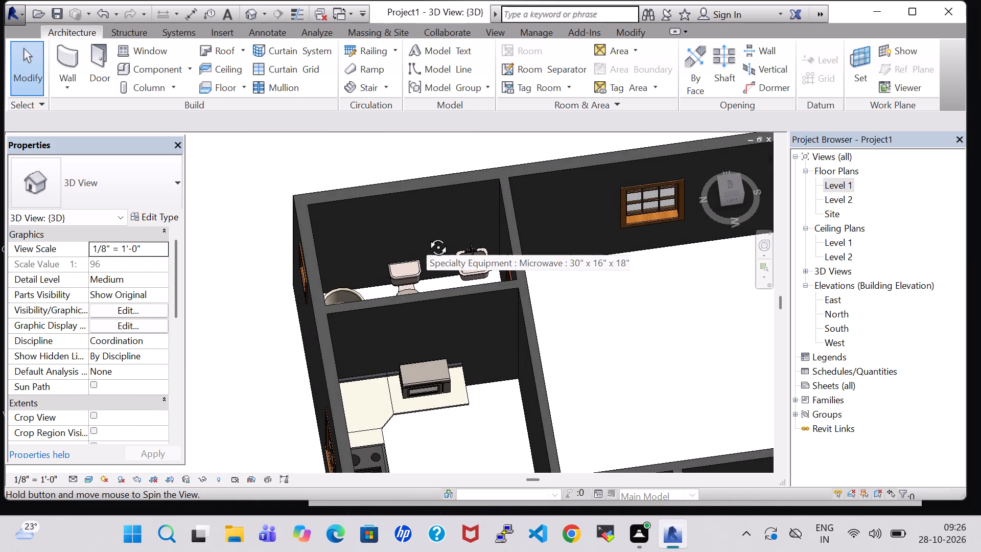
middle_click_drag(427, 236, 403, 308)
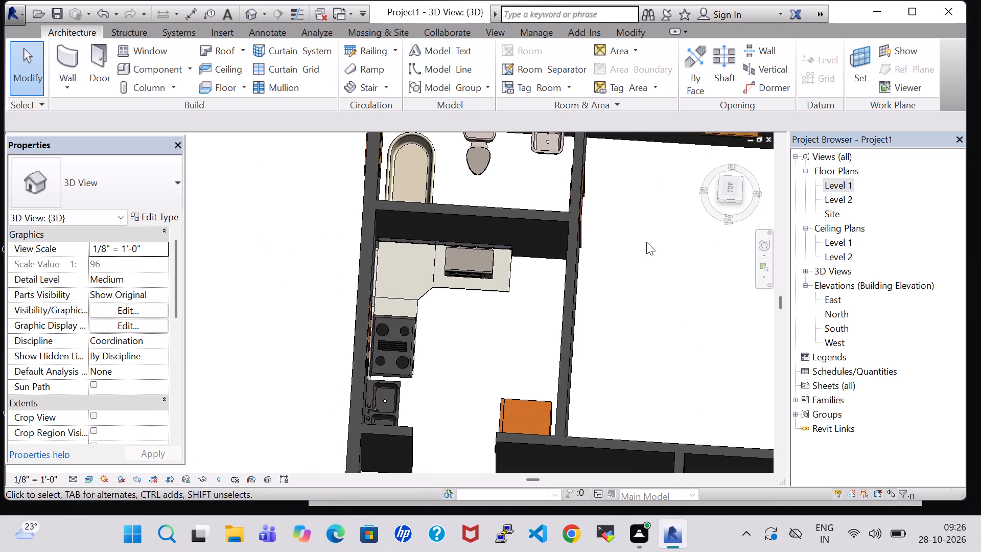
middle_click_drag(646, 242, 670, 367)
Load the Floor Drain - Round family from the Drains folder of the MEP plumbing fixtures library.
left_click(170, 73)
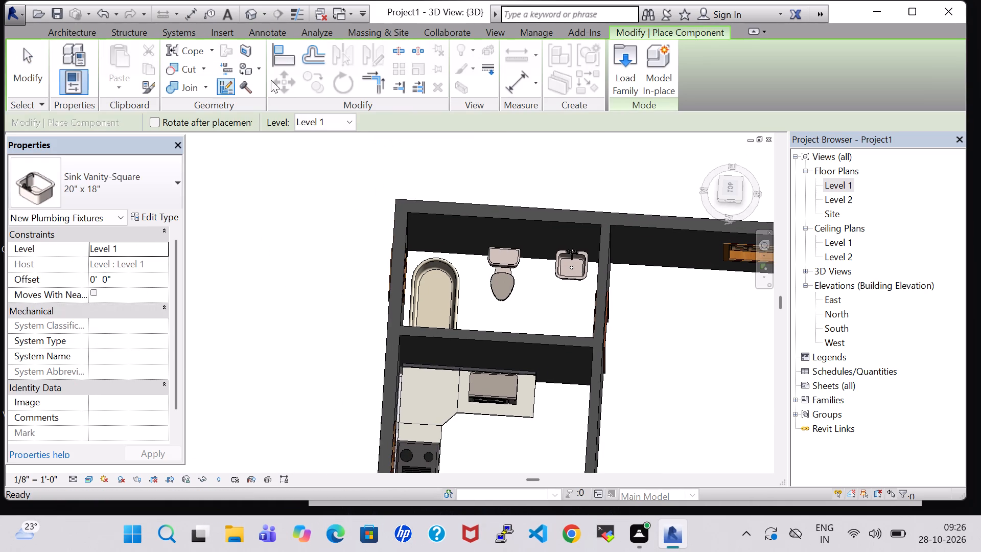
left_click(623, 70)
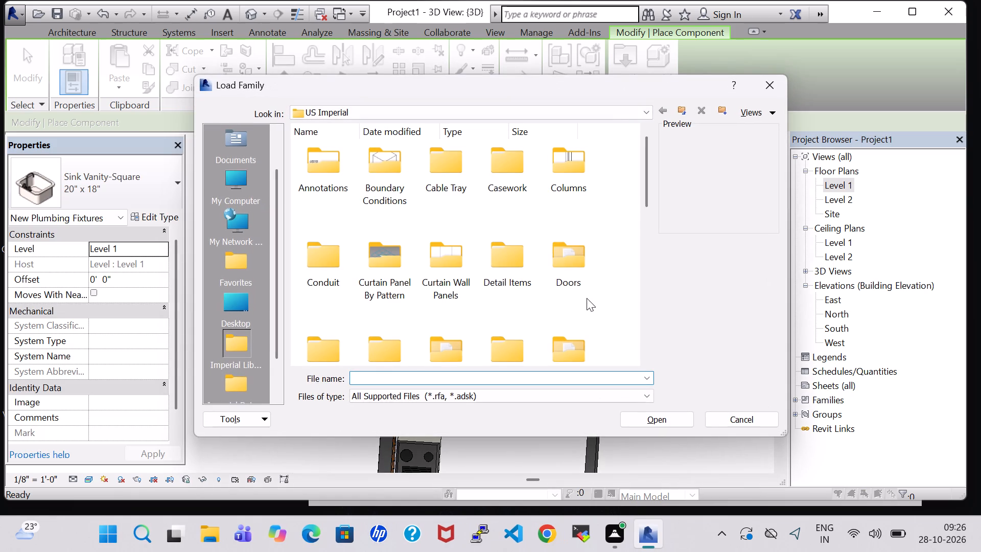
scroll(587, 301, "down", 1)
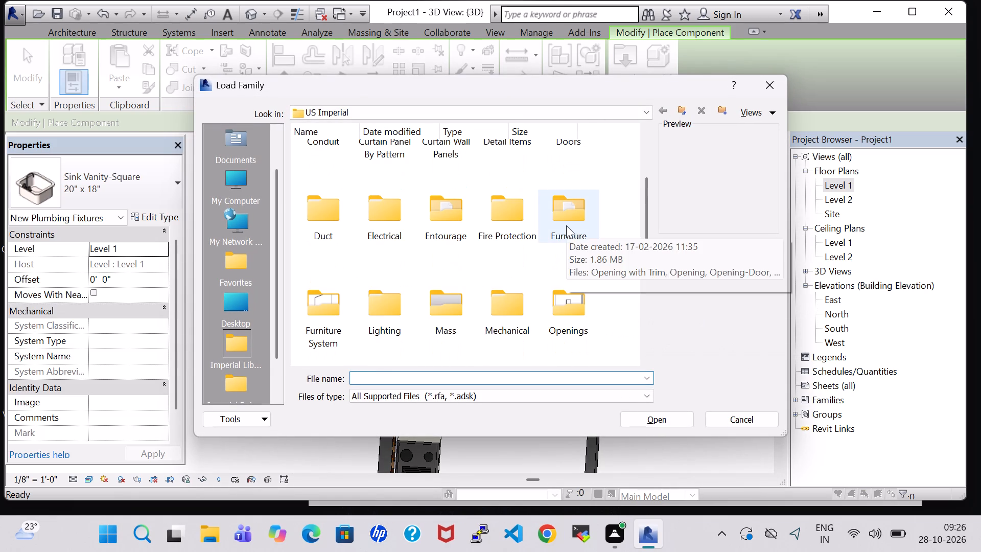
left_click(566, 225)
key("p")
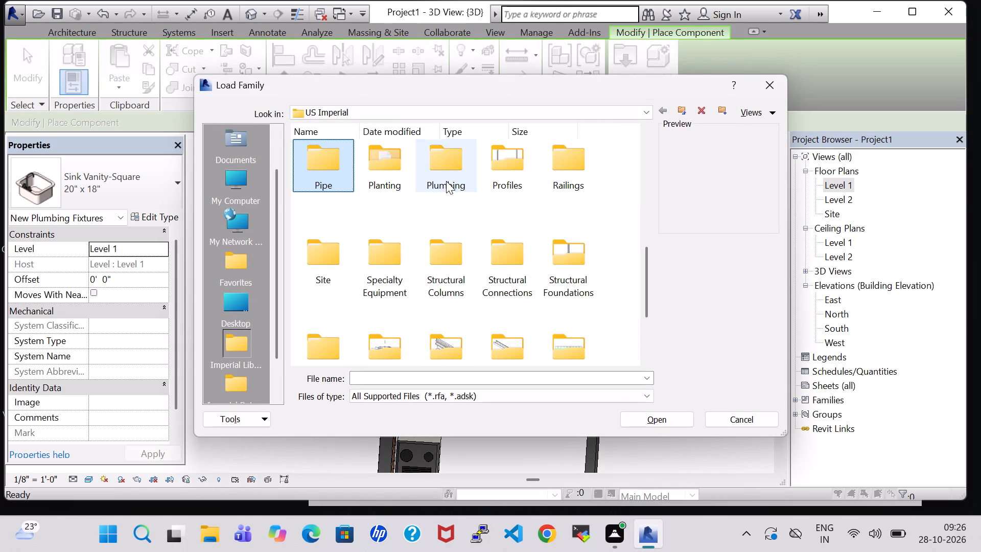
double_click(446, 181)
double_click(395, 187)
double_click(391, 177)
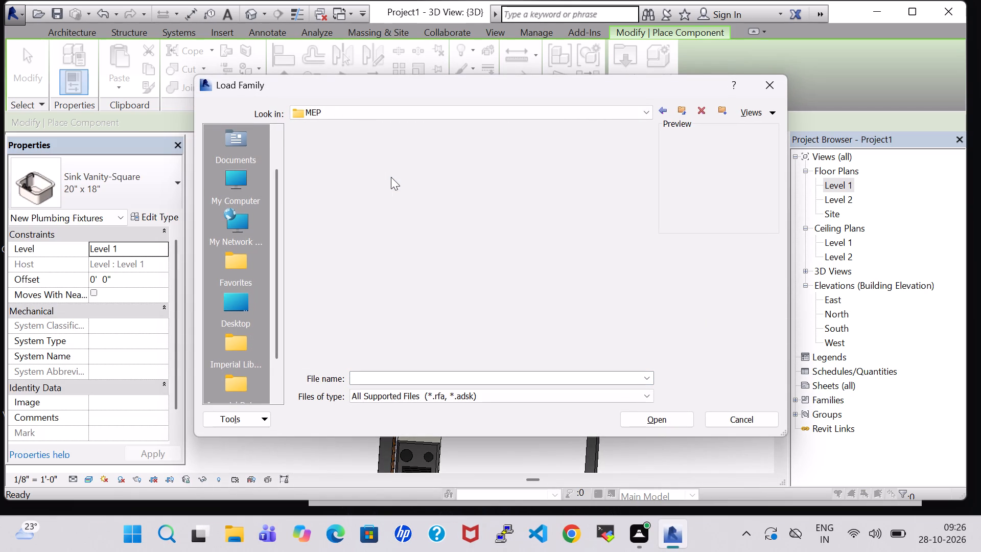
double_click(378, 173)
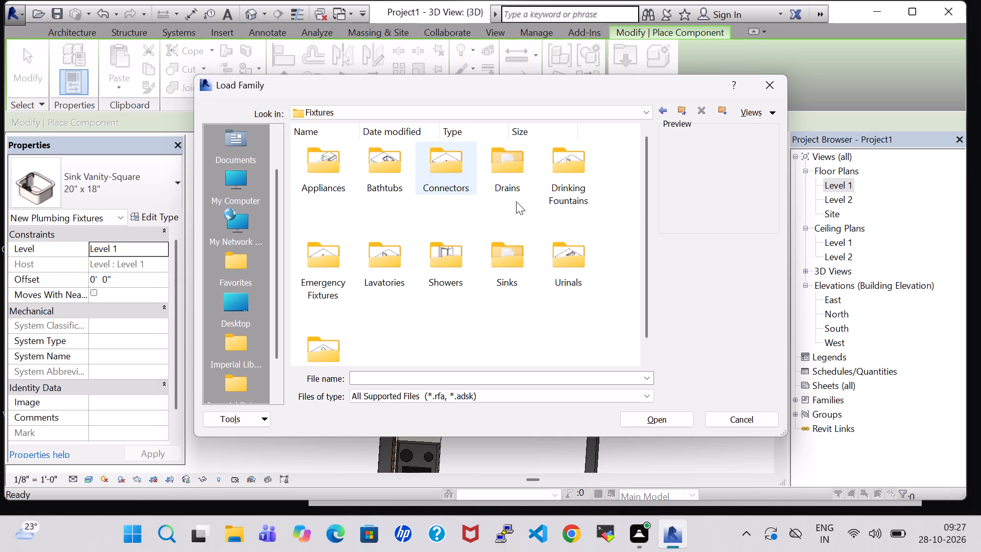
double_click(500, 255)
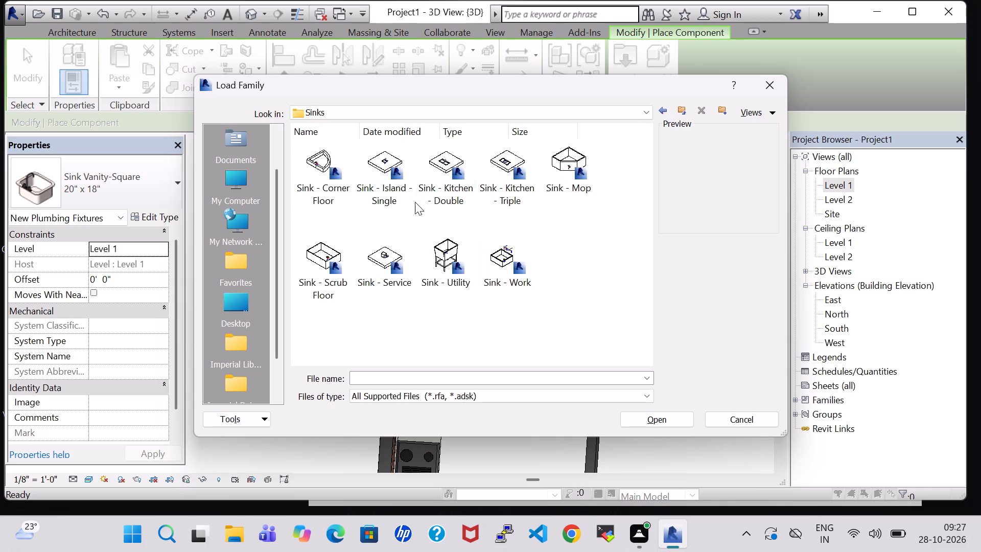
left_click(664, 110)
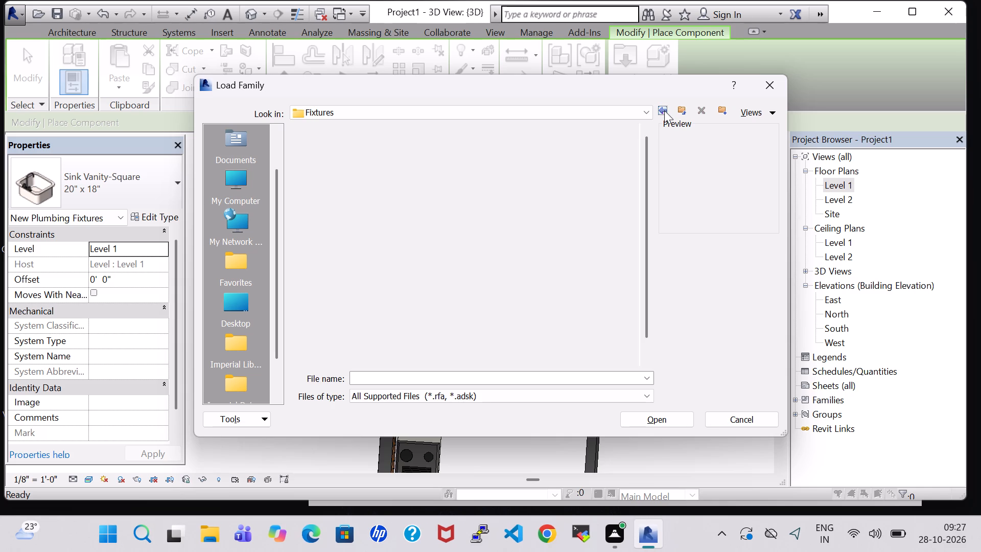
double_click(512, 187)
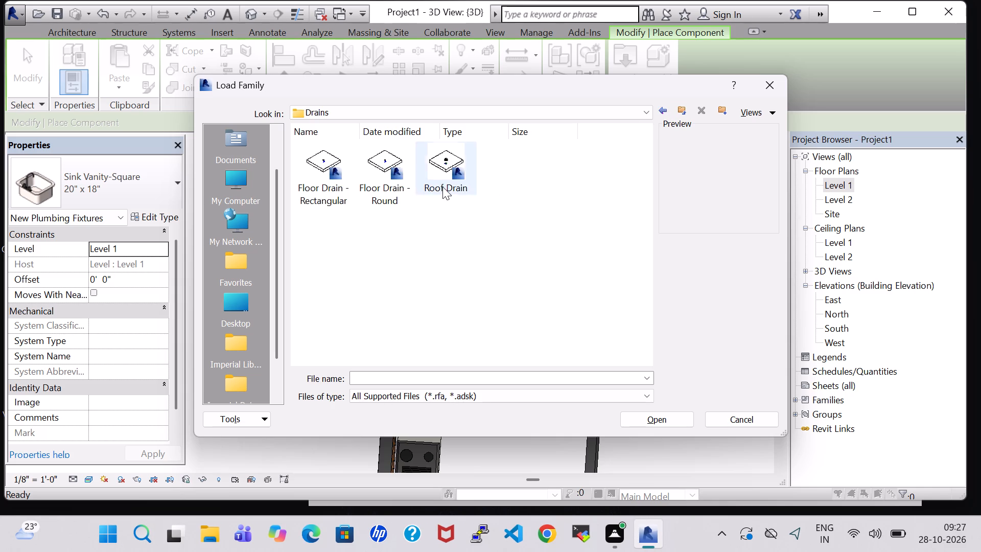
left_click(375, 171)
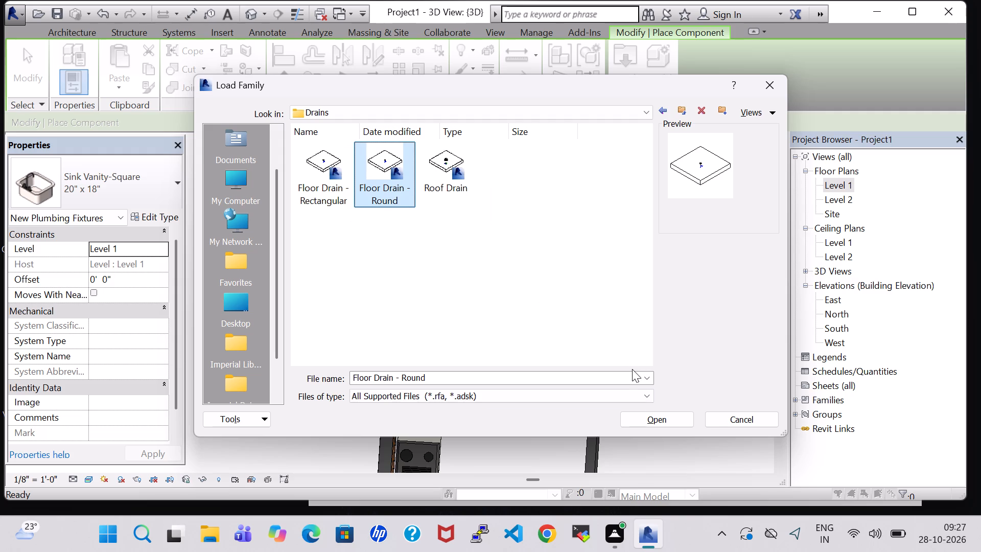
left_click(639, 420)
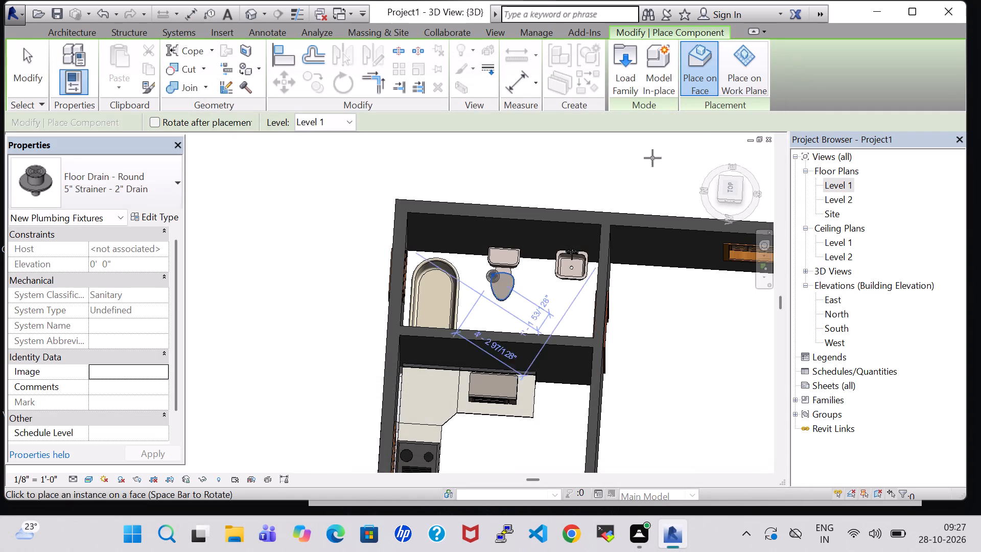
Place the 5" Strainer - 2" Drain on the Level 1 work plane between tub and toilet, about 3'-10" from the north wall and 1'-7" from the east wall.
left_click(755, 81)
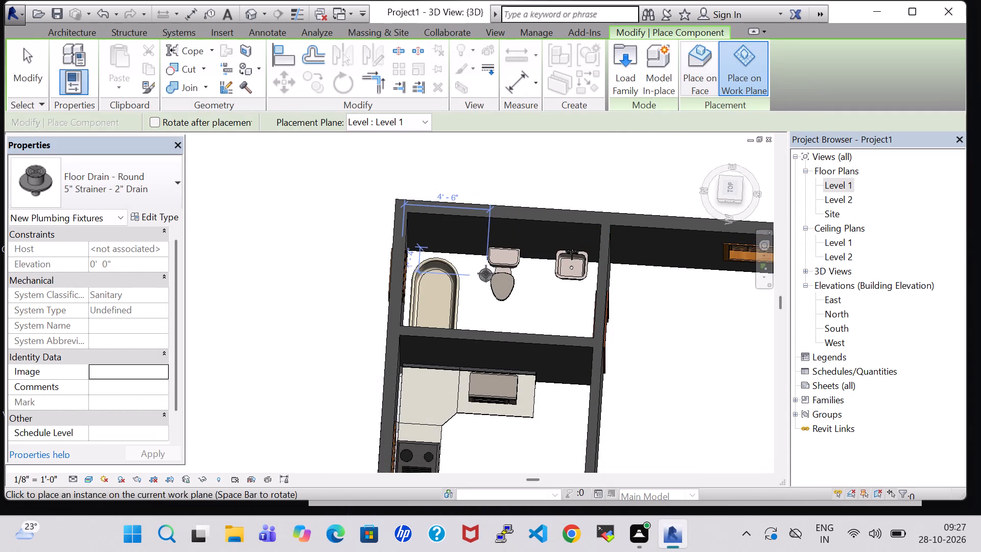
middle_click_drag(486, 273, 488, 310, "shift")
scroll(480, 279, "up", 7)
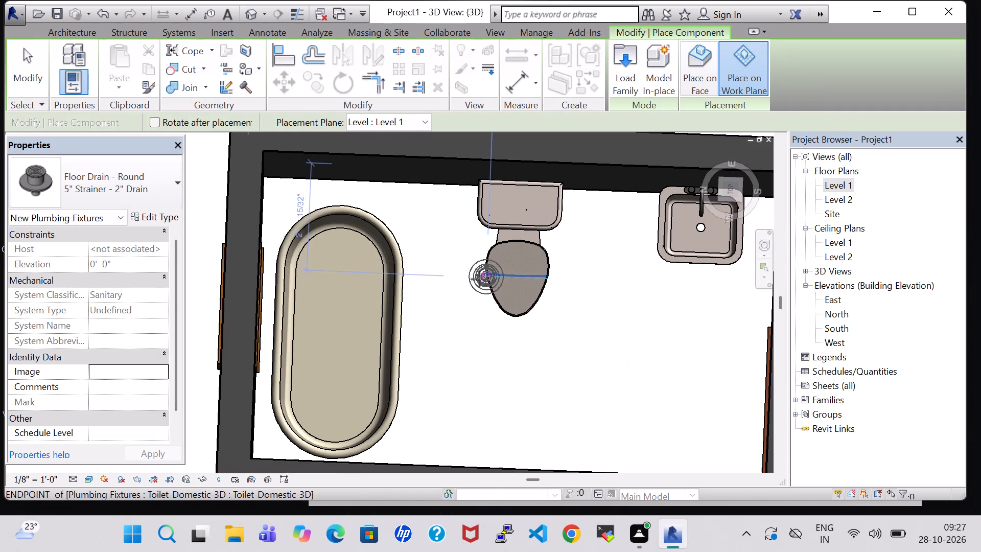
left_click(439, 246)
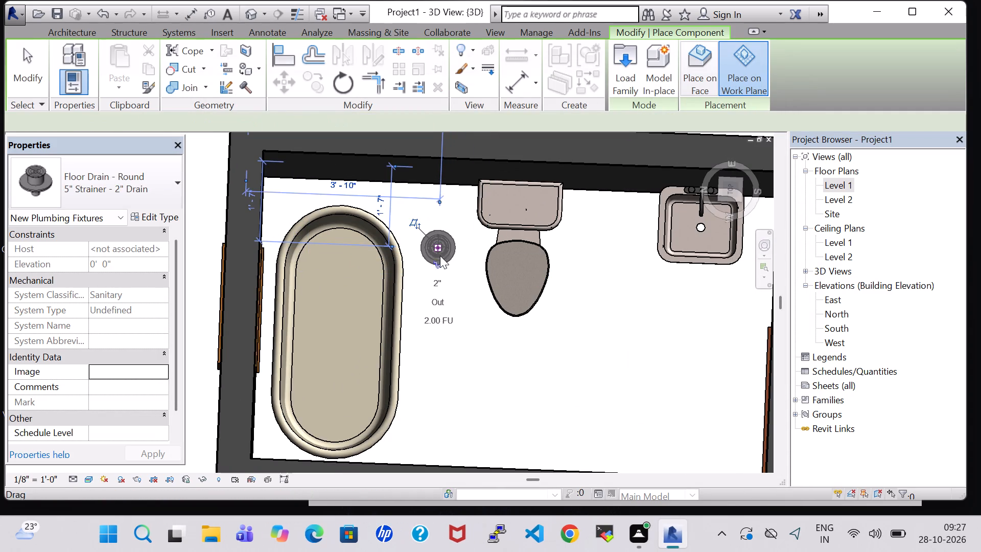
key("Escape")
key("Escape")
Nudge the toilet along the east wall toward the sink, to about 4'-11 1/2" from the south wall.
left_click(492, 255)
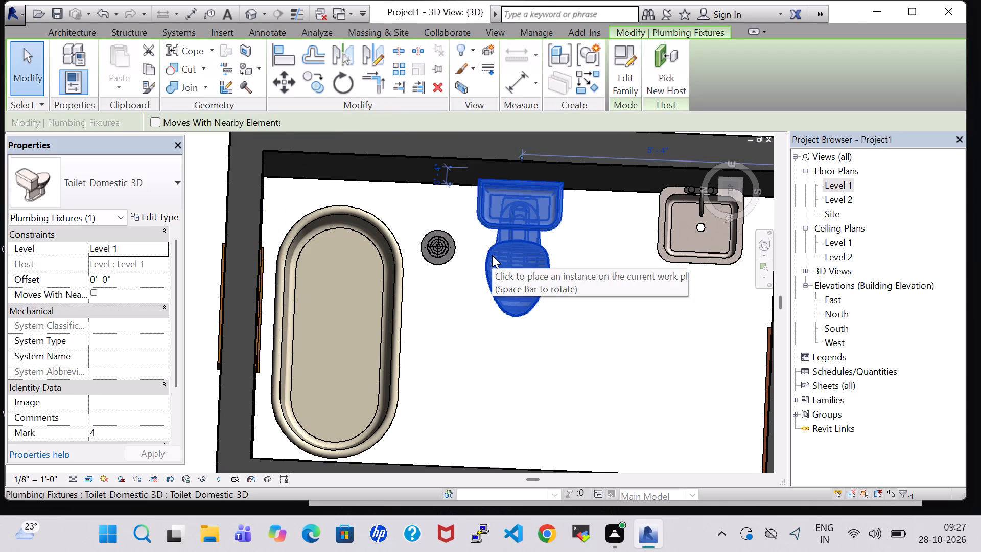
key("Right")
key("Right")
key("Right")
key("Right")
key("Right")
key("Right")
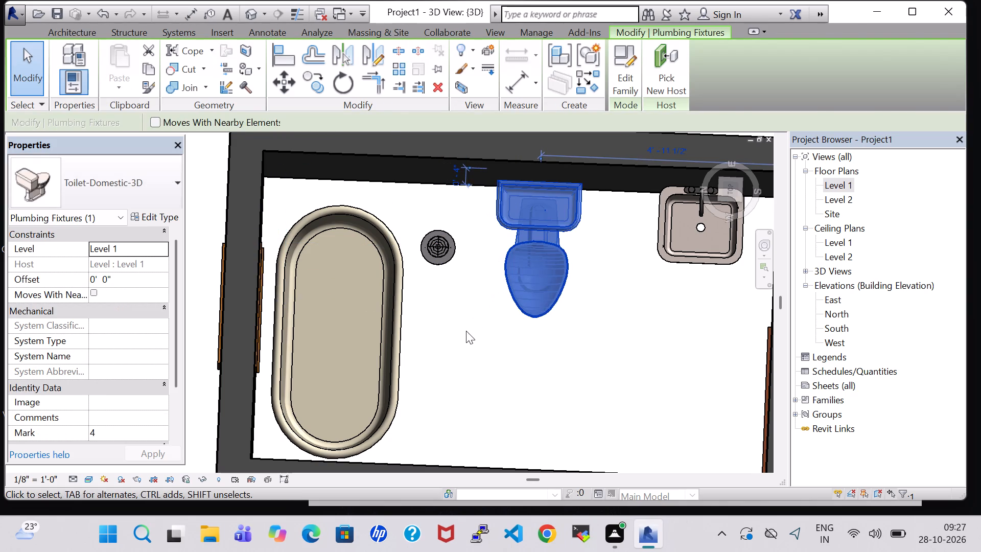
left_click(465, 331)
Nudge the floor drain to about 4'-1" from the bathroom's north wall and 1'-3 1/4" from its east wall.
left_click(434, 258)
key("Right")
key("Right")
key("Up")
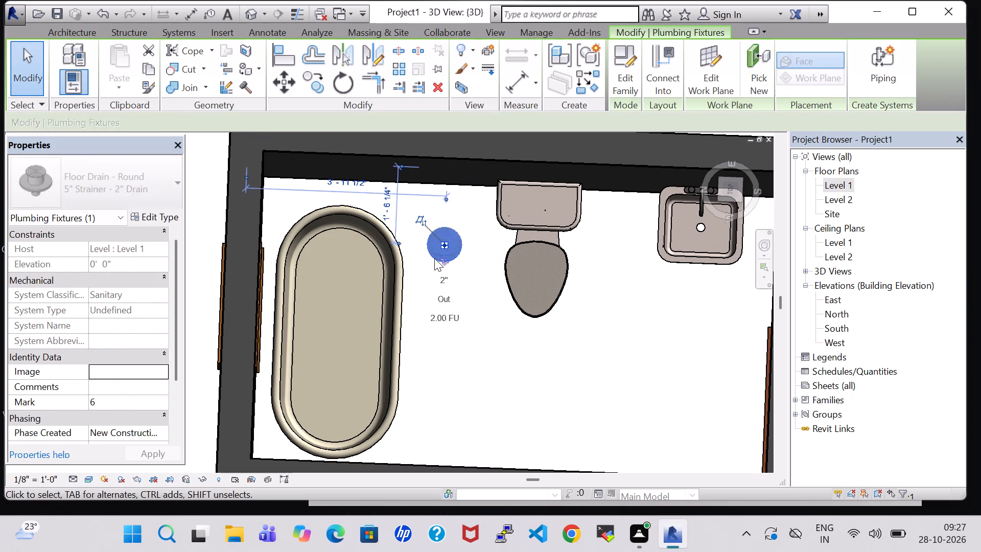
key("Up")
key("Right")
key("Right")
key("Up")
key("Up")
key("Up")
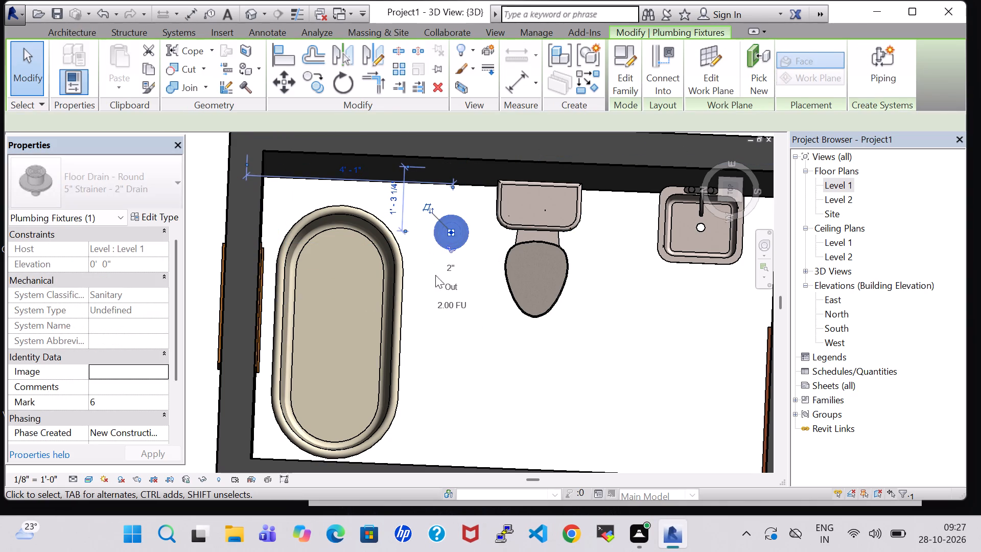
left_click(471, 334)
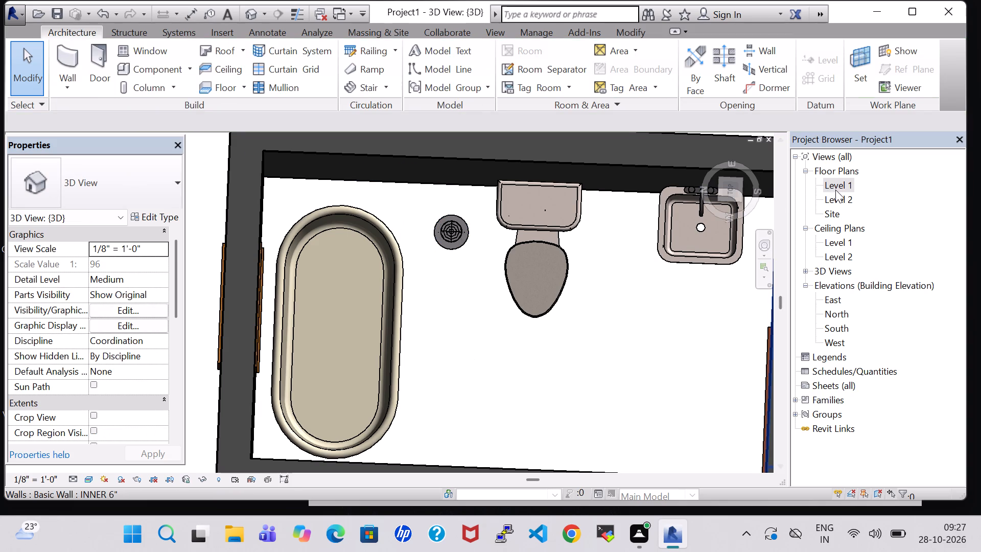
On the Level 1 plan, create a similar 24" x 48" Mirror-Ellipse from the dining hall's mirror on the bathroom's east wall behind the sink, about 1'-6" from the south wall.
double_click(835, 190)
scroll(714, 257, "down", 4)
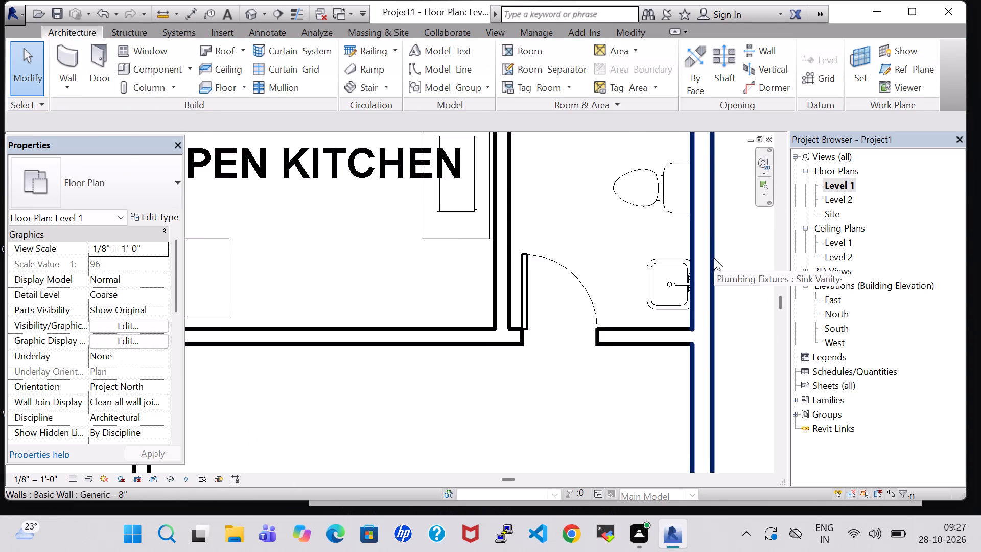
scroll(714, 258, "down", 1)
scroll(333, 206, "down", 4)
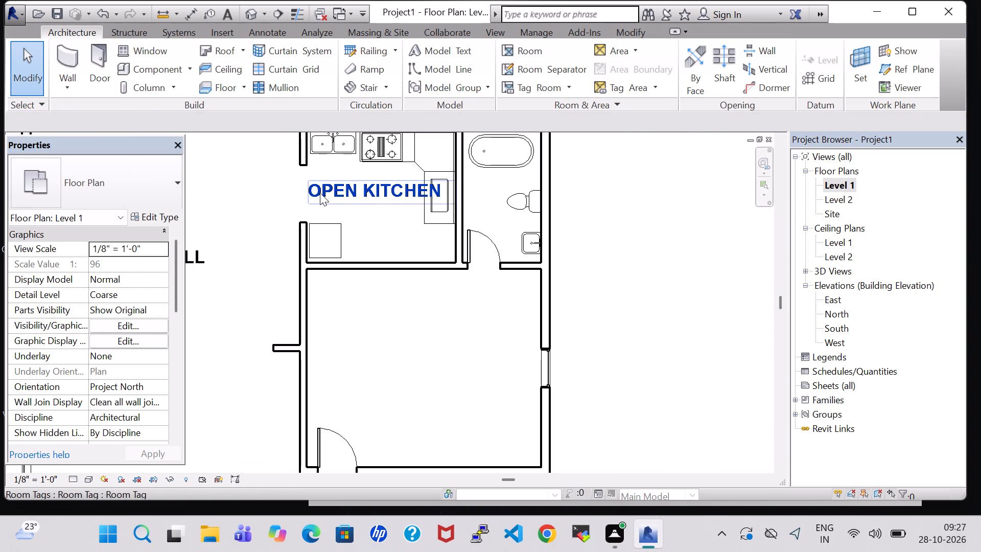
middle_click_drag(248, 221, 517, 258)
scroll(360, 327, "up", 8)
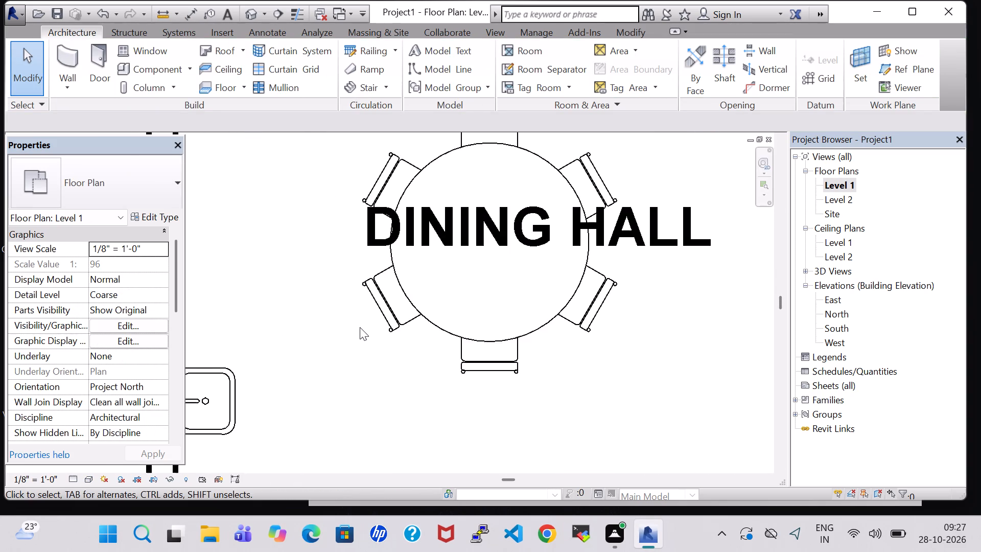
middle_click_drag(328, 363, 575, 180)
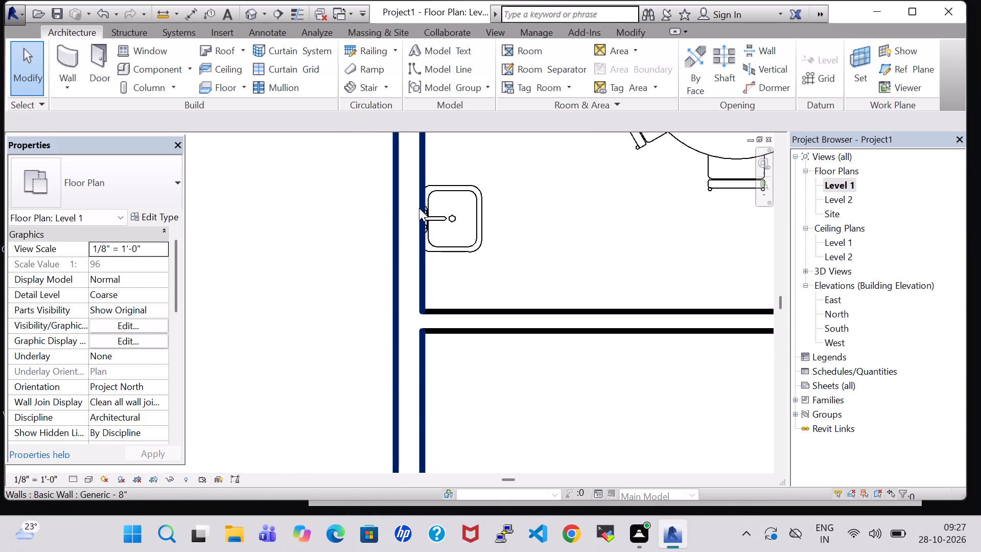
scroll(419, 208, "up", 8)
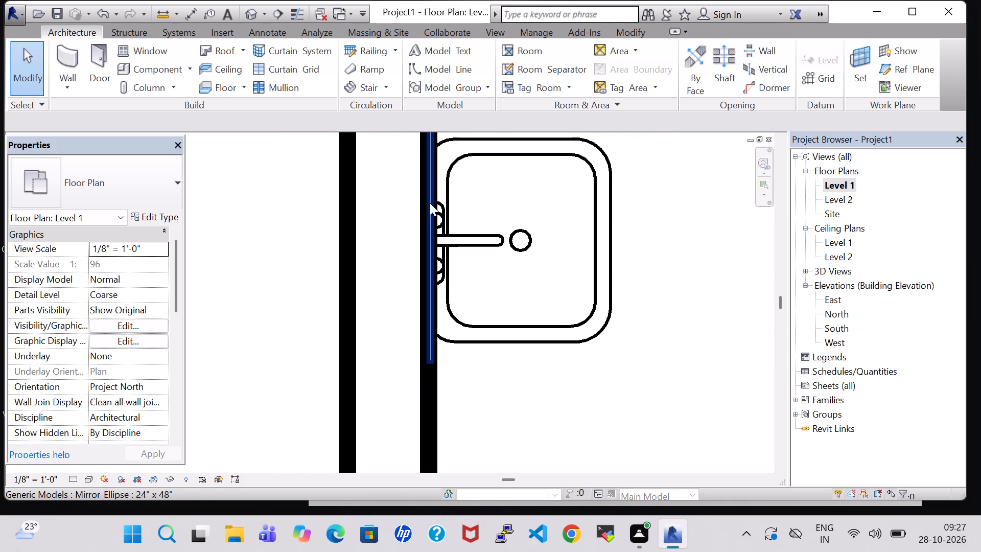
left_click(430, 203)
right_click(430, 203)
left_click(501, 272)
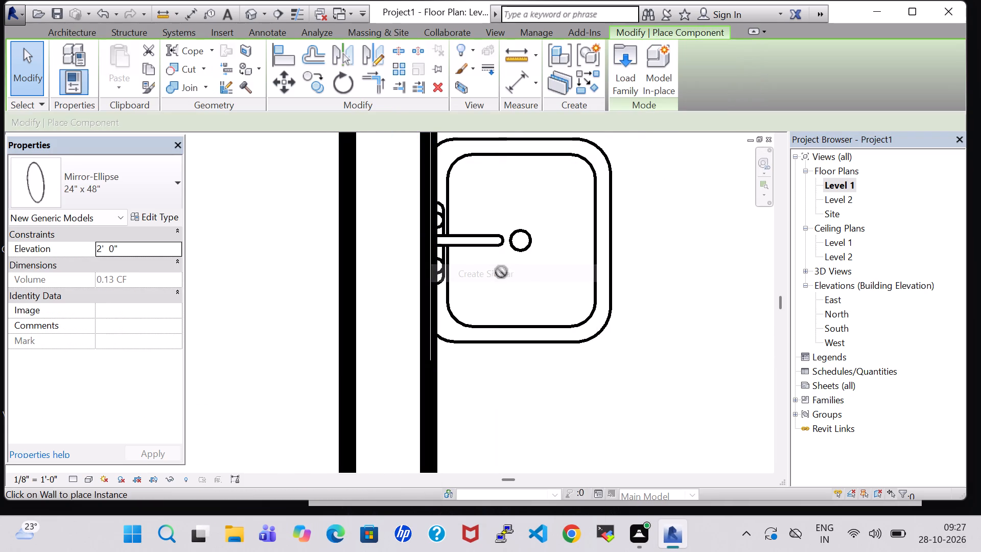
scroll(671, 274, "down", 6)
middle_click_drag(671, 274, 230, 278)
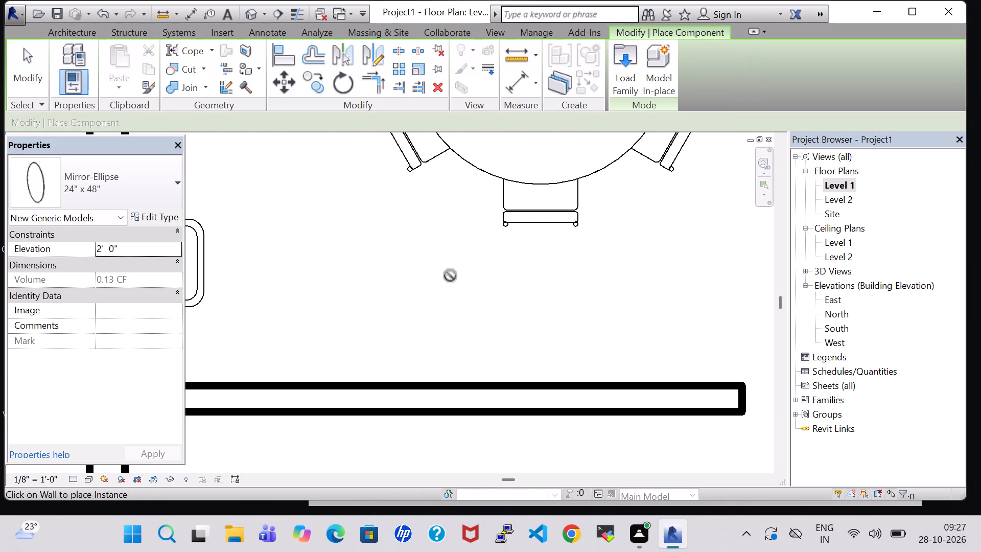
middle_click_drag(524, 257, 178, 284)
middle_click_drag(588, 262, 162, 330)
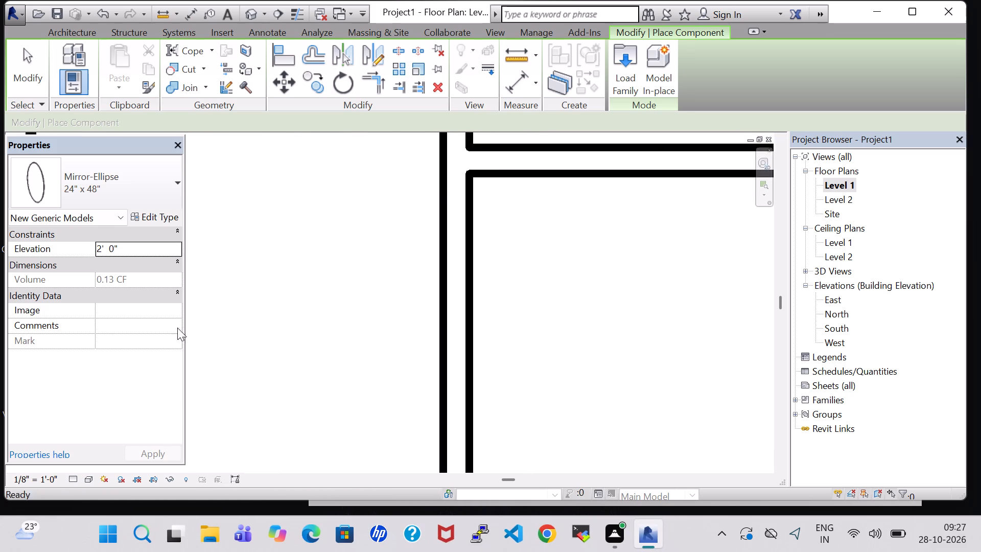
scroll(274, 320, "down", 5)
middle_click_drag(540, 304, 247, 350)
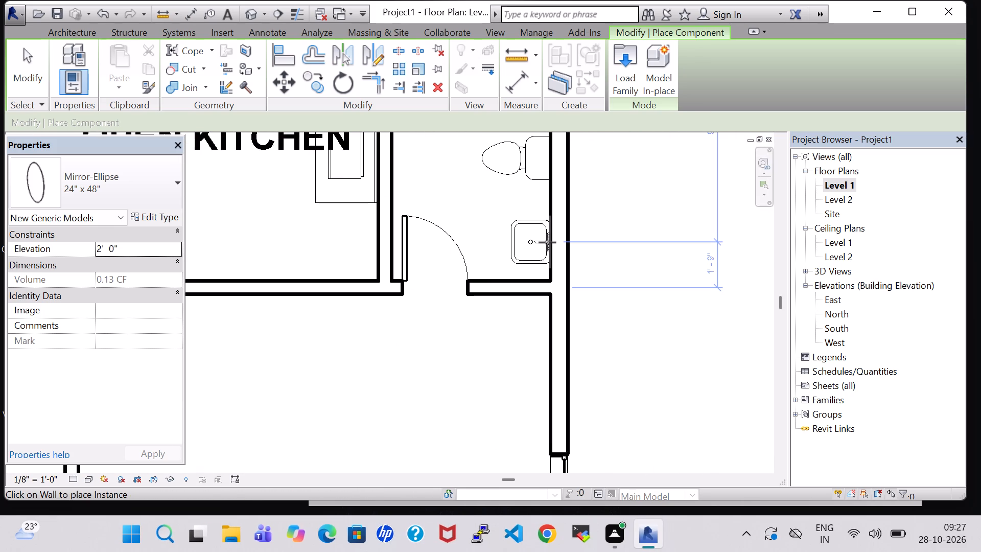
scroll(547, 242, "up", 8)
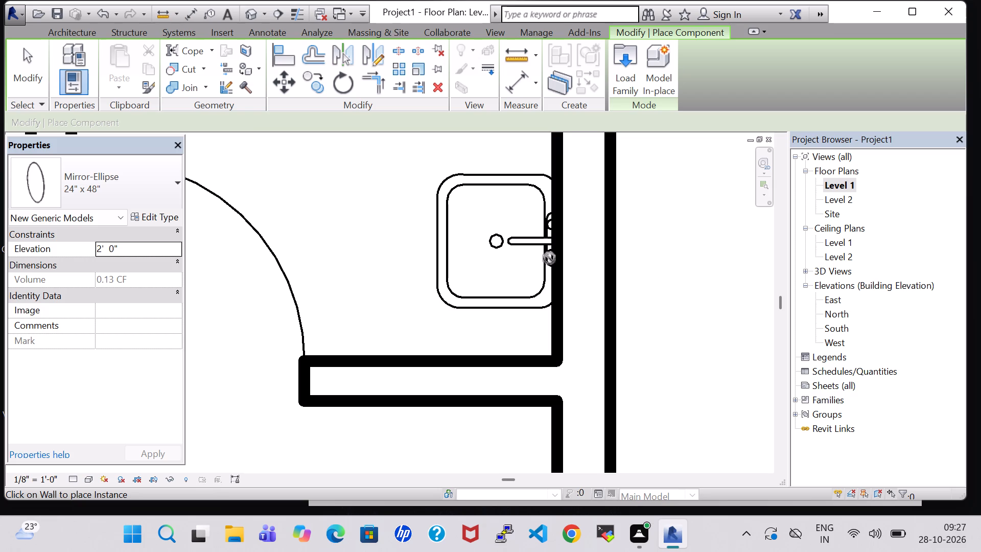
left_click(551, 258)
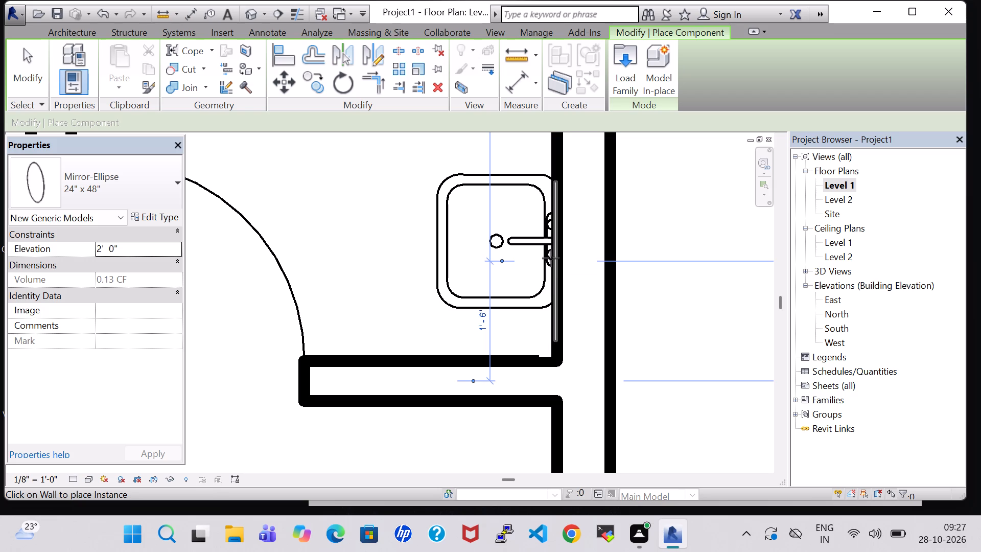
key("Escape")
key("Escape")
Nudge the bathroom mirror north along the east wall to about 1'-8 1/2" from the south wall.
left_click(555, 259)
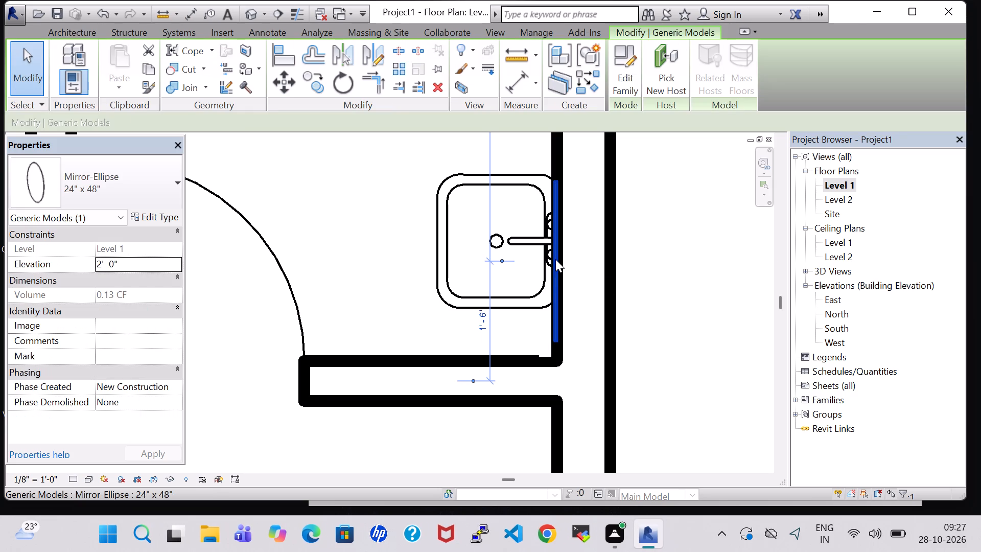
key("Up")
key("Up")
key("Up")
key("Up")
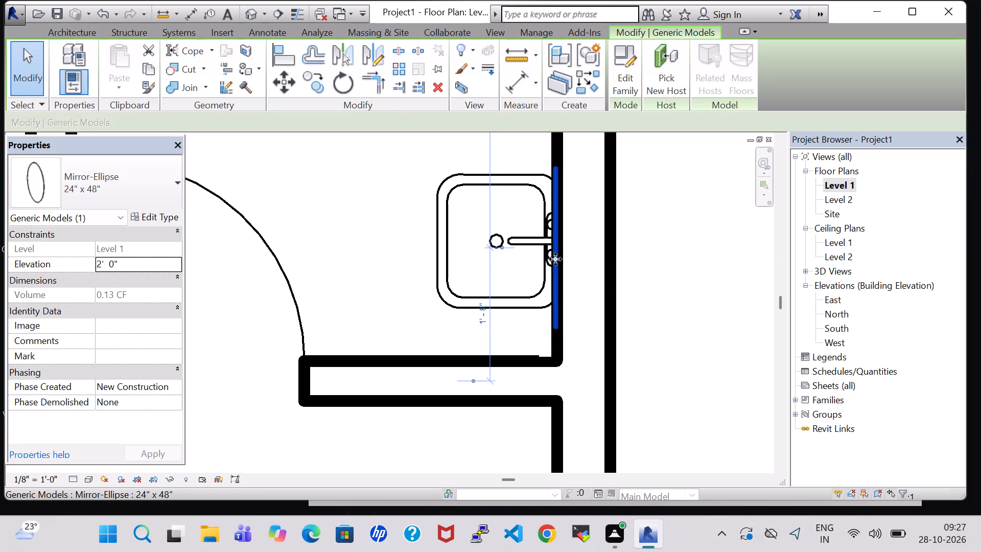
key("Up")
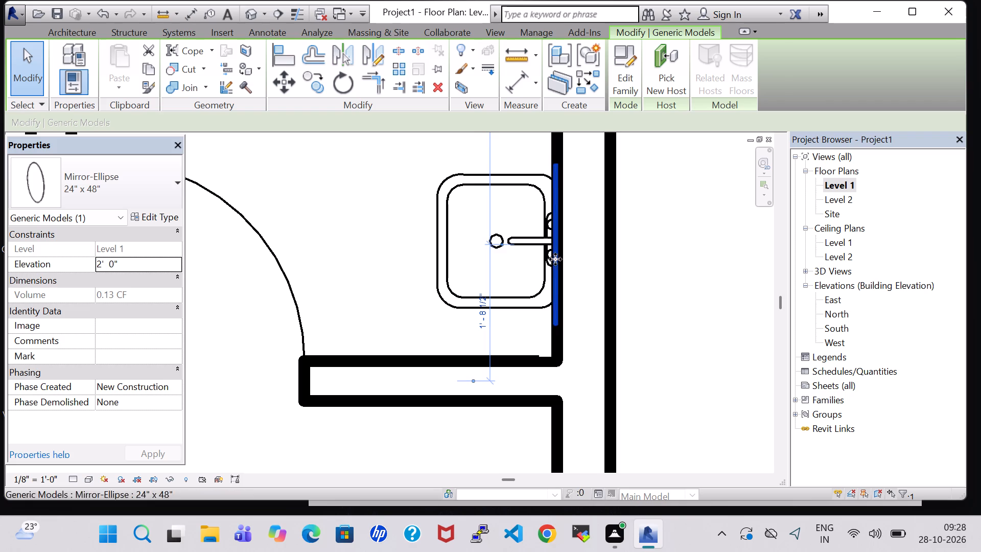
left_click(321, 191)
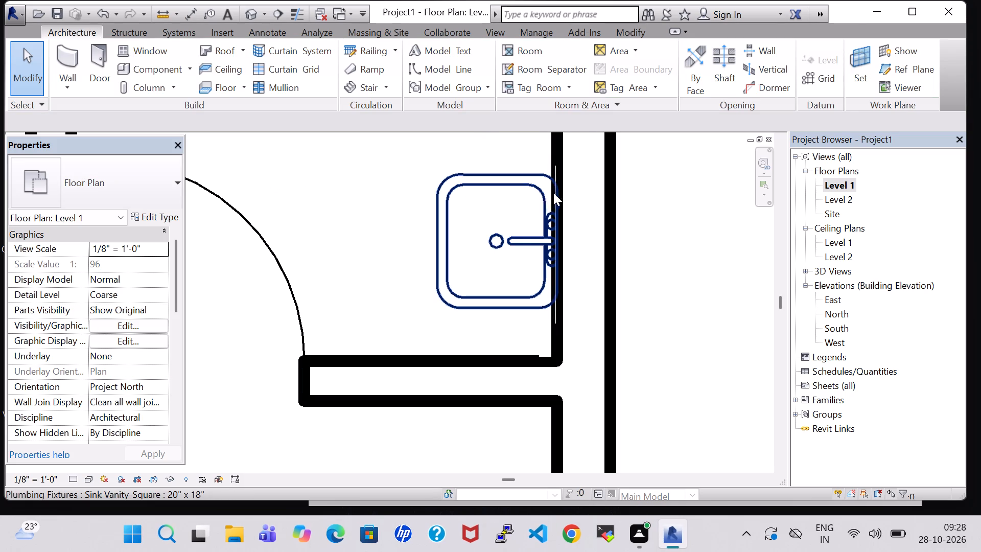
Set the bathroom mirror's elevation to 3' 3" above Level 1.
left_click(555, 188)
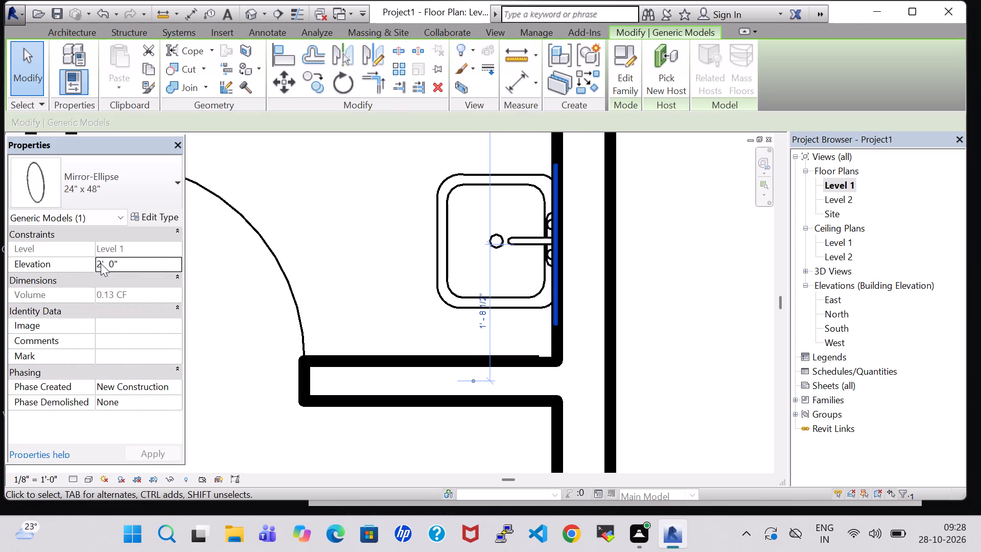
left_click(104, 265)
key("Left")
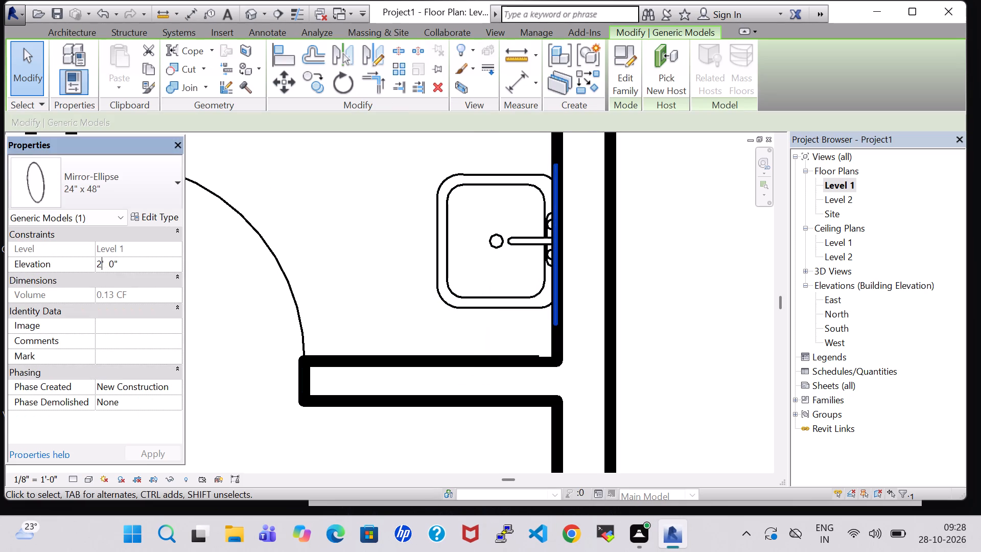
key("BackSpace")
key("3")
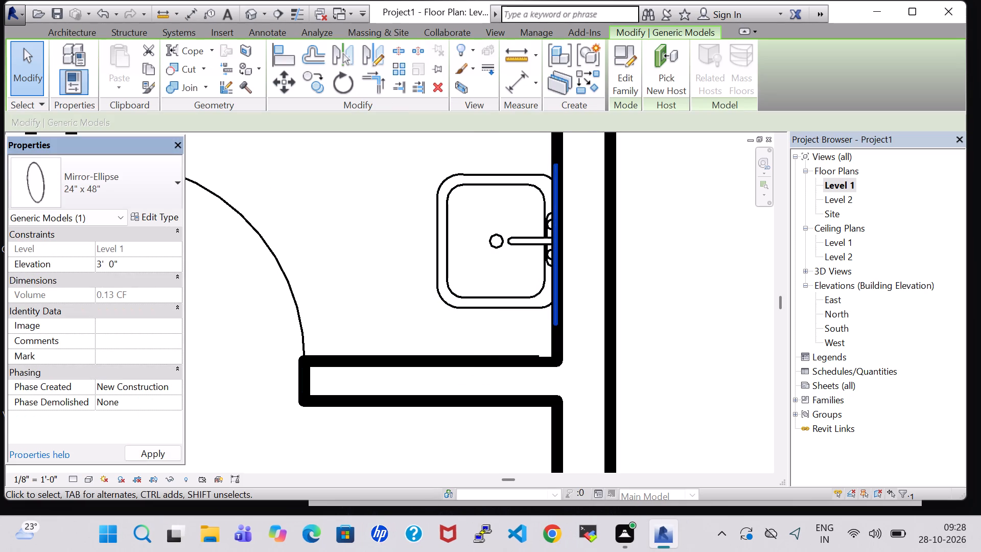
left_click(115, 268)
key("BackSpace")
key("3")
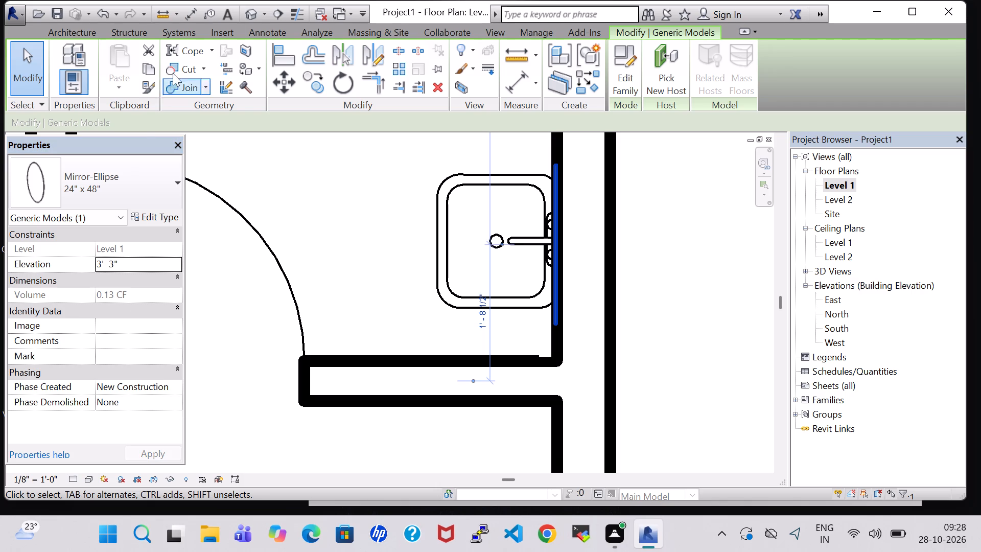
In the 3D view, set the elevation of the elliptical mirror above the bathroom sink to 3' 5".
left_click(245, 11)
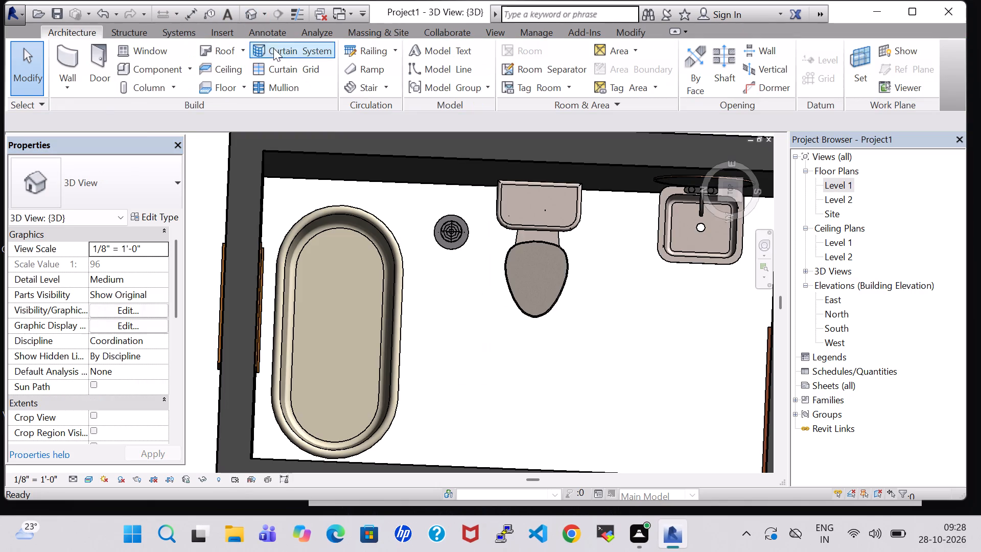
middle_click_drag(607, 314, 602, 290, "shift")
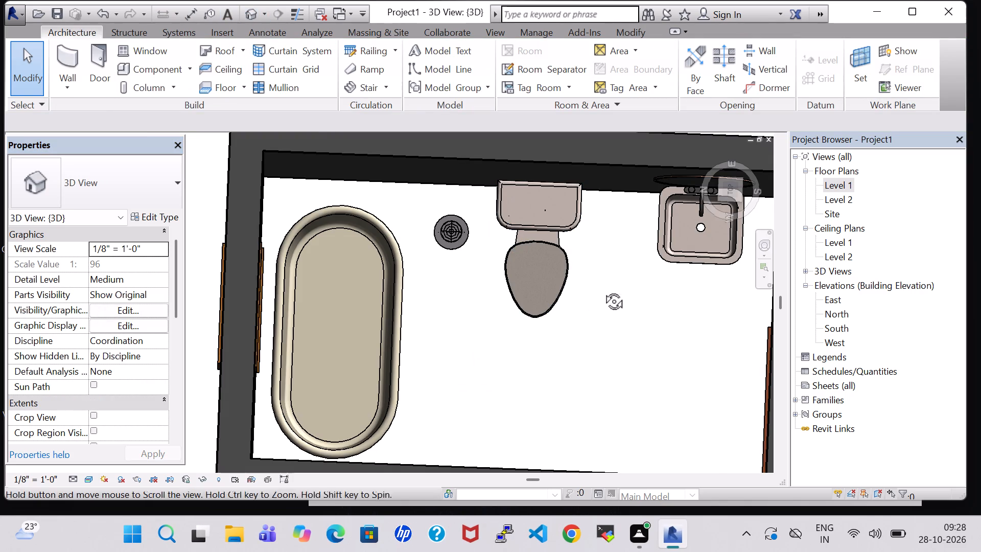
middle_click_drag(602, 290, 603, 221, "shift")
middle_click_drag(662, 254, 547, 254)
scroll(662, 254, "up", 1)
middle_click_drag(551, 254, 508, 251)
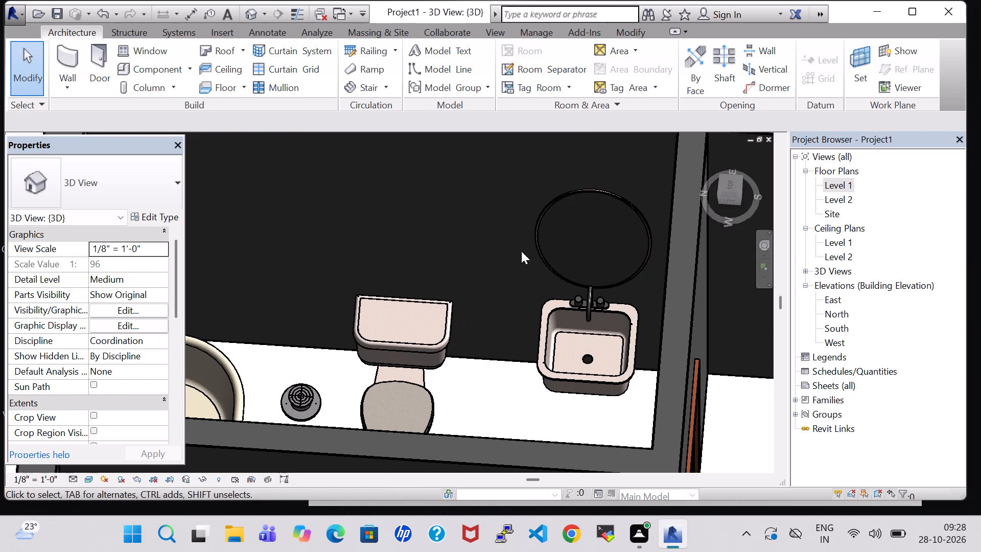
middle_click_drag(605, 261, 601, 213)
scroll(601, 213, "up", 1)
middle_click_drag(601, 213, 450, 195)
left_click(514, 245)
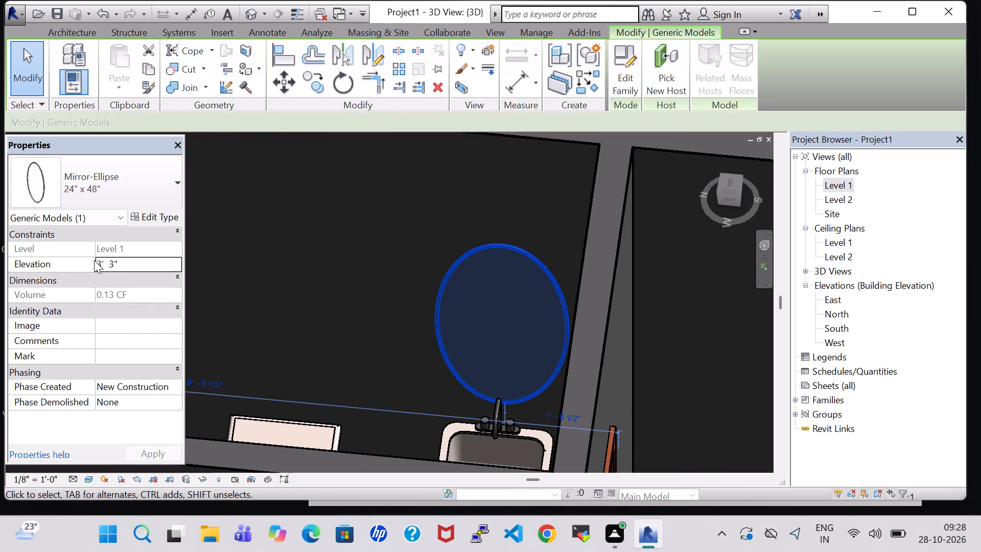
left_click(113, 264)
left_click(113, 264)
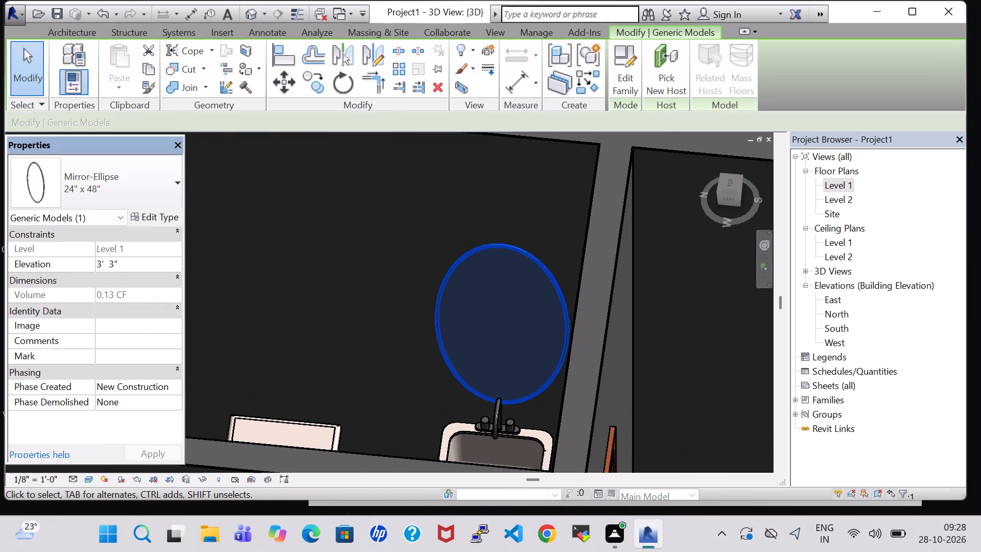
key("BackSpace")
key("5")
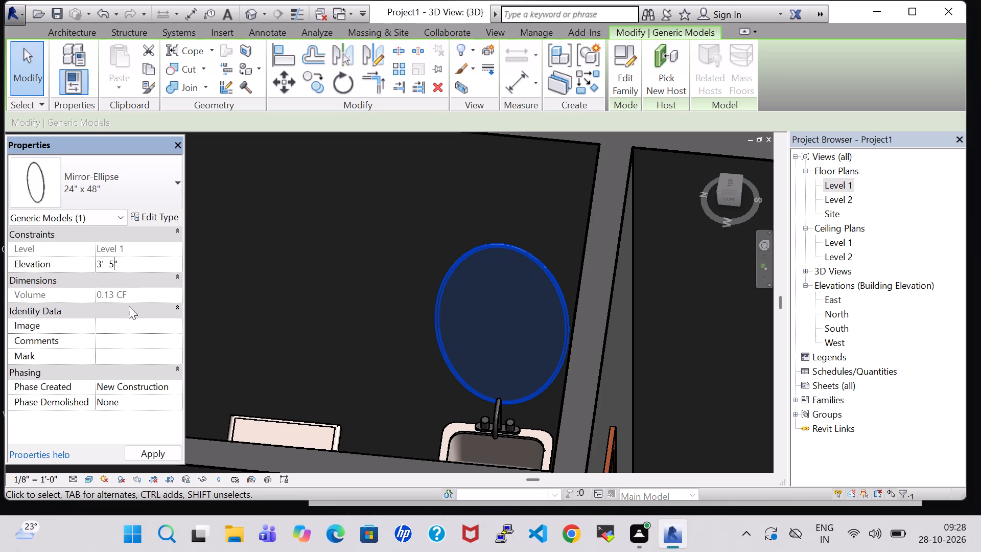
left_click(142, 456)
left_click(344, 340)
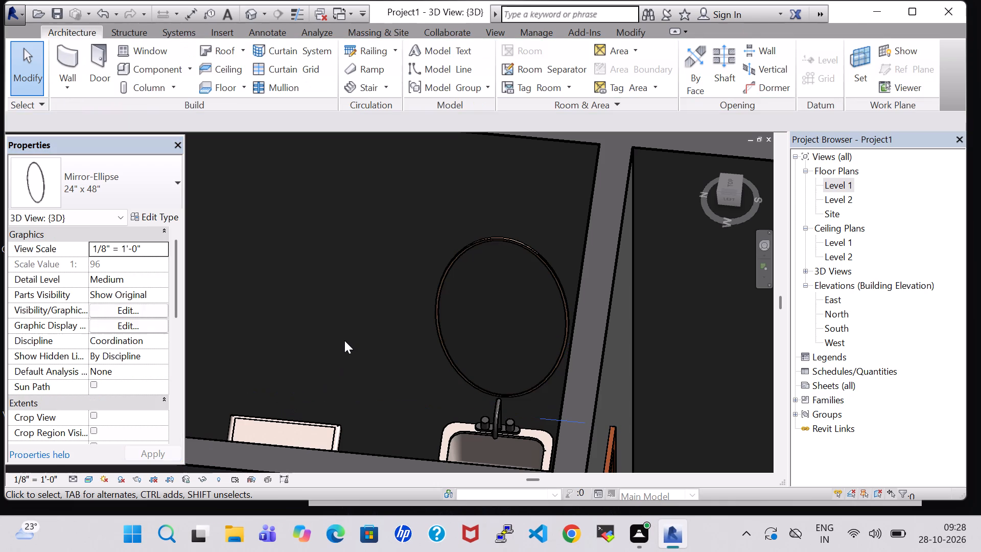
Examine the bathroom in 3D, checking the mirror, sink, toilet, floor drain and tub from several angles.
middle_click_drag(344, 340, 417, 255)
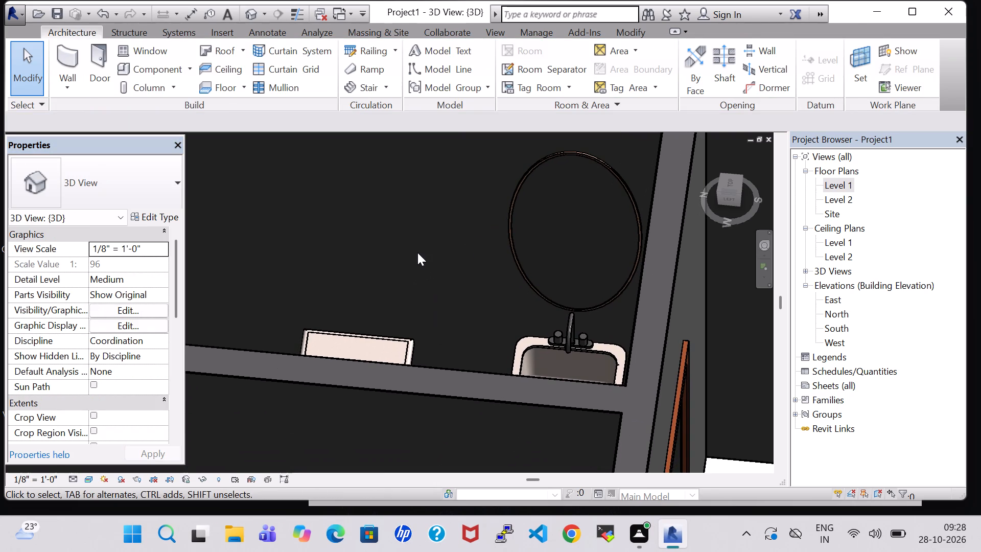
middle_click_drag(448, 192, 445, 264, "shift")
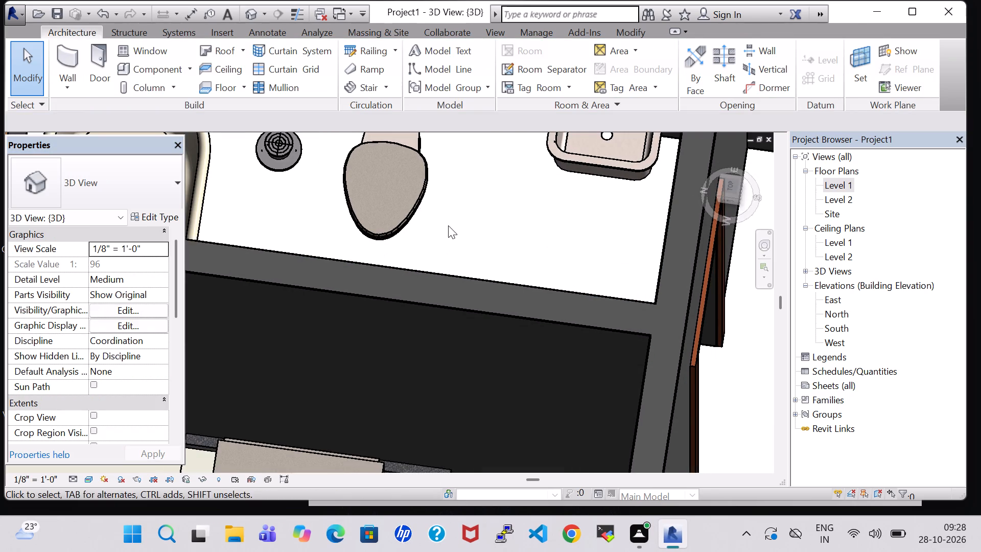
middle_click_drag(448, 225, 457, 348)
middle_click_drag(461, 331, 421, 291, "shift")
scroll(425, 295, "up", 1, "shift")
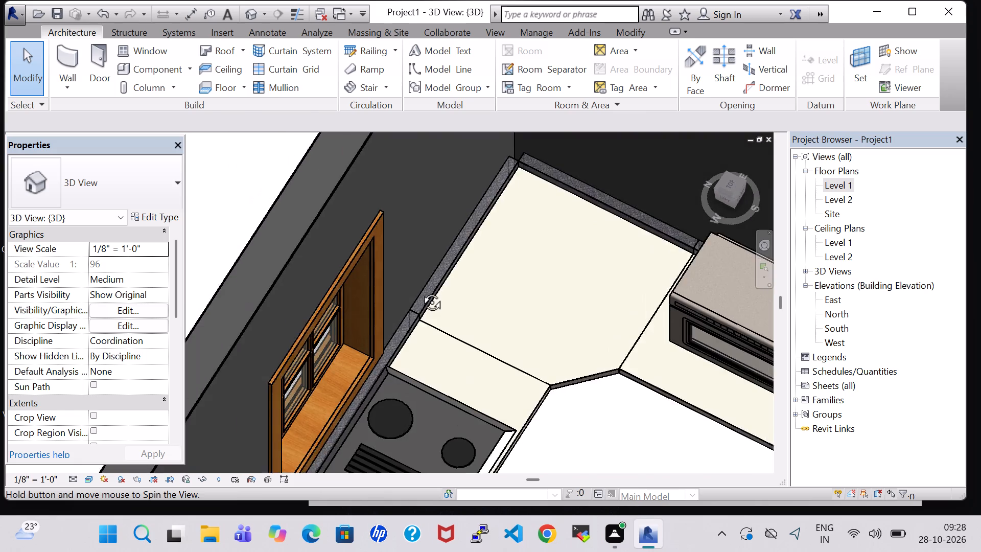
middle_click_drag(421, 291, 465, 289, "shift")
middle_click_drag(446, 279, 440, 309)
middle_click_drag(440, 309, 435, 334)
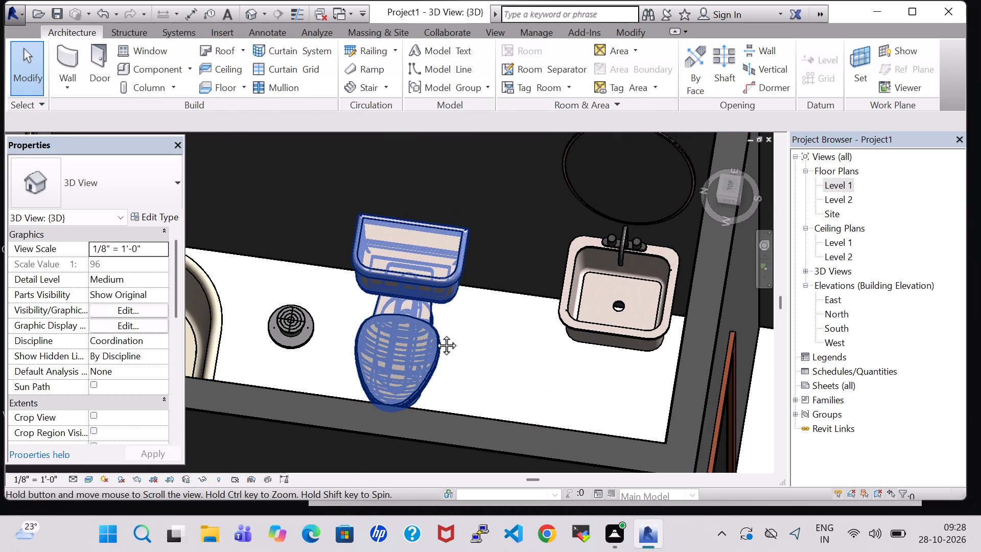
middle_click_drag(435, 334, 429, 344)
middle_click_drag(475, 333, 472, 358, "shift")
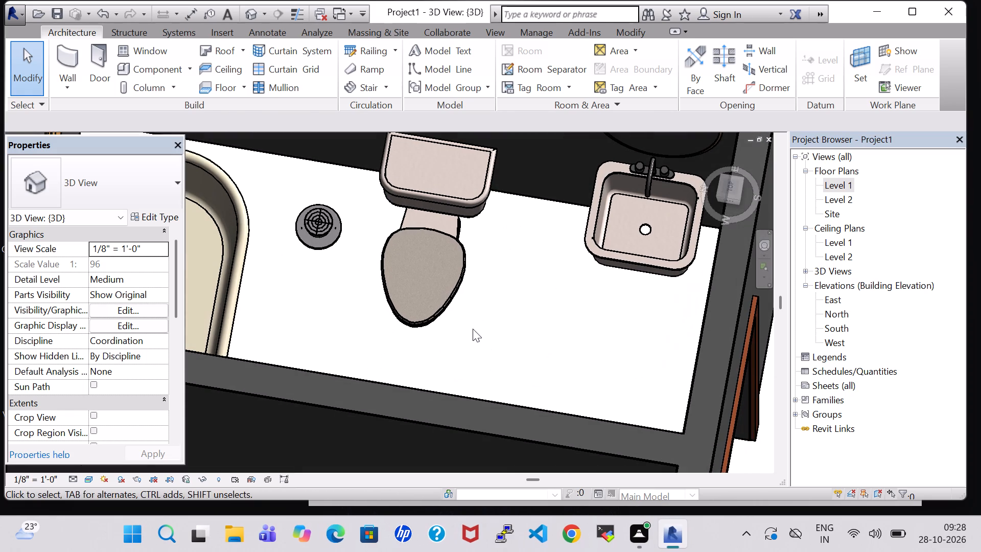
middle_click_drag(473, 329, 488, 329)
On the Level 1 floor plan, place a tagged room in the bathroom east of the open kitchen.
double_click(843, 187)
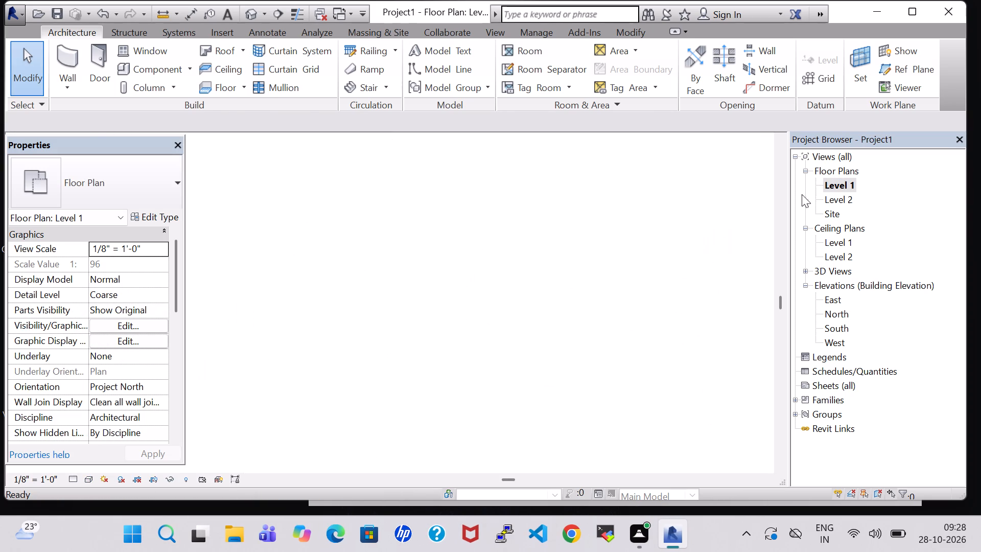
scroll(495, 217, "down", 7)
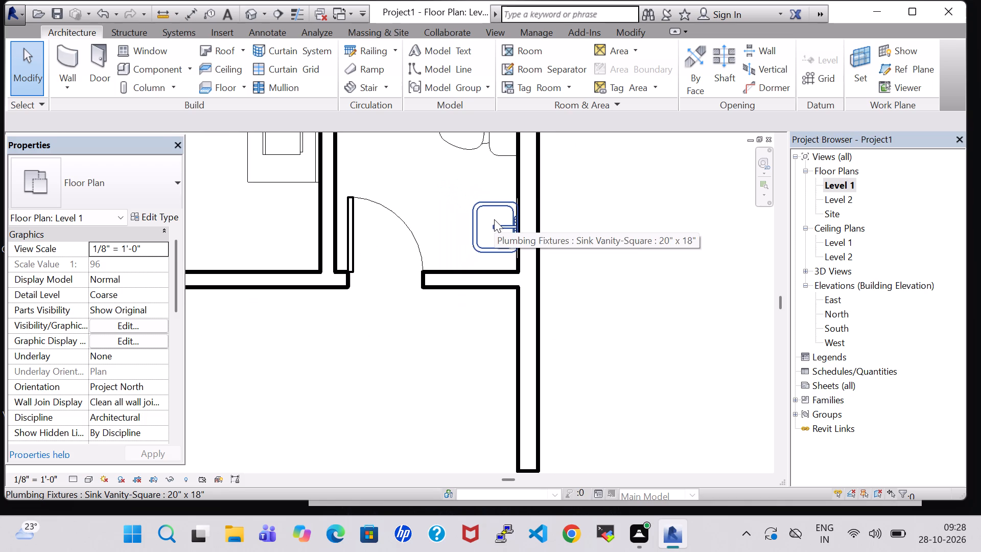
scroll(494, 219, "down", 3)
middle_click_drag(542, 216, 617, 353)
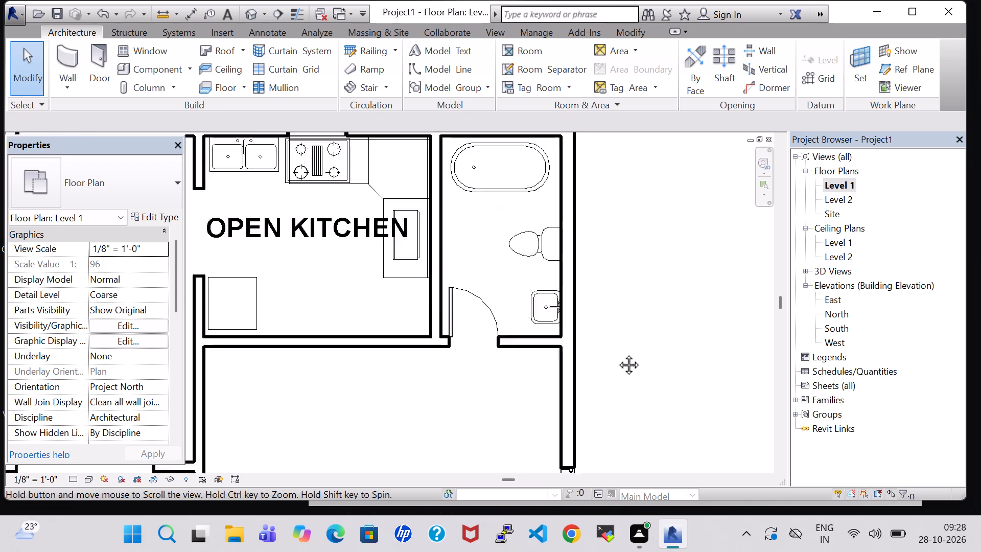
middle_click_drag(617, 353, 619, 360)
left_click(527, 49)
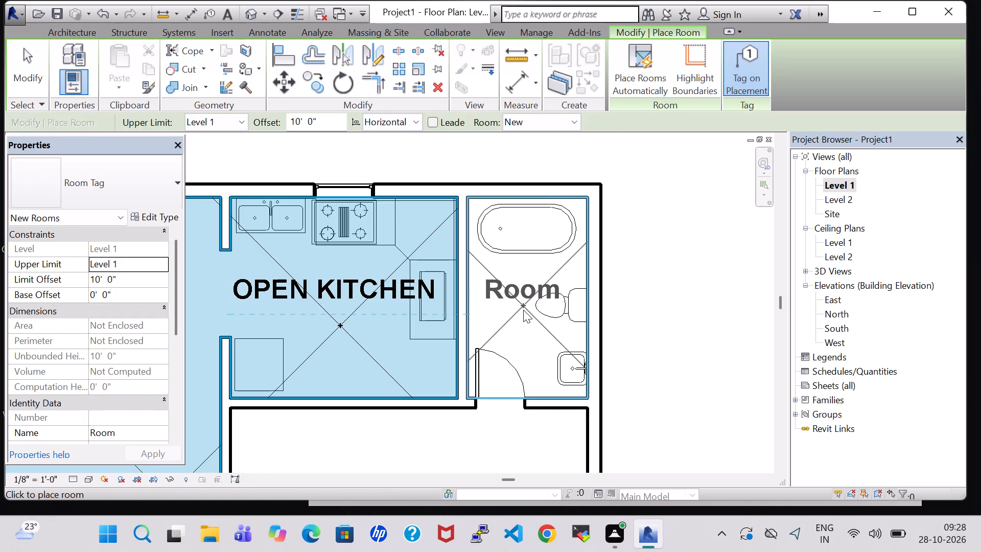
left_click(527, 310)
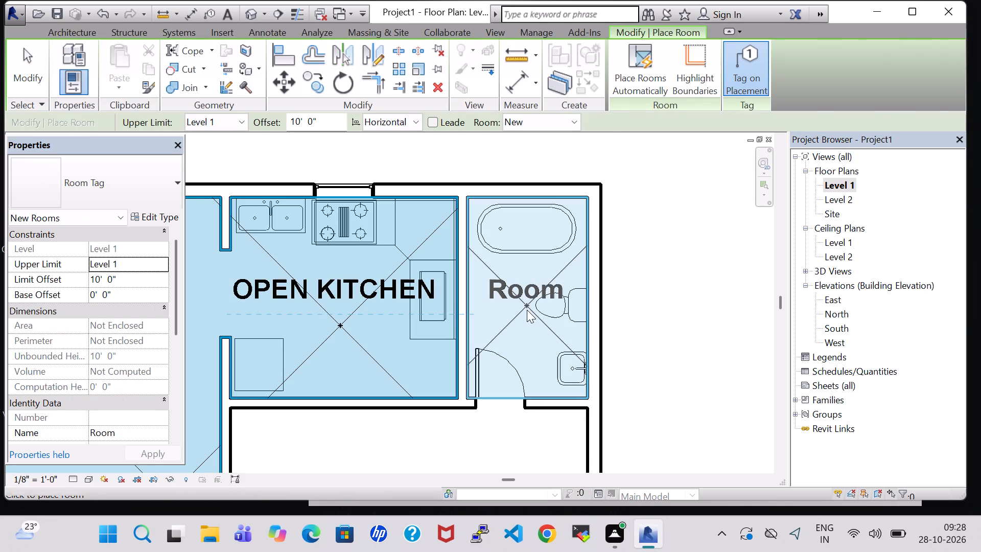
key("Escape")
key("Escape")
Rename the bathroom's room tag as A.TOILET.
double_click(527, 292)
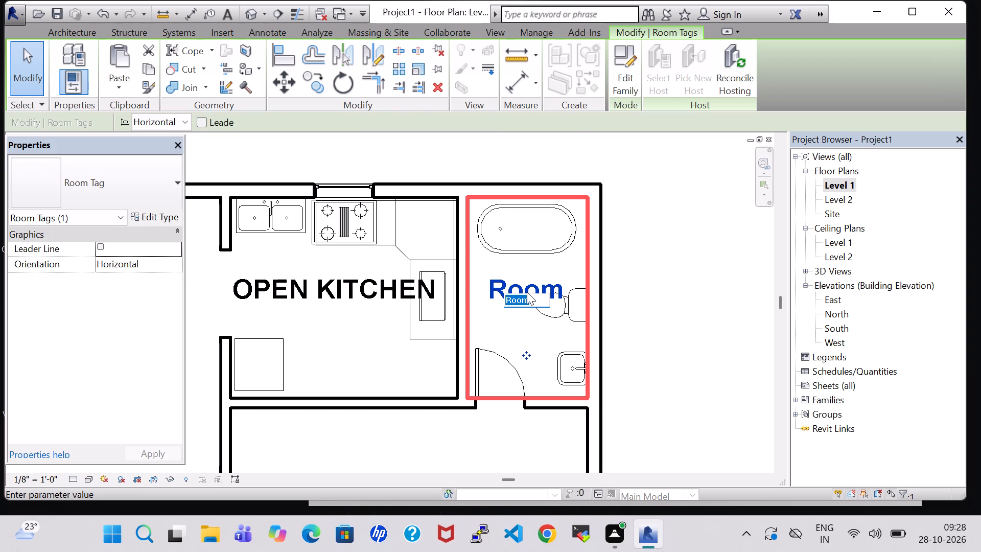
key("BackSpace")
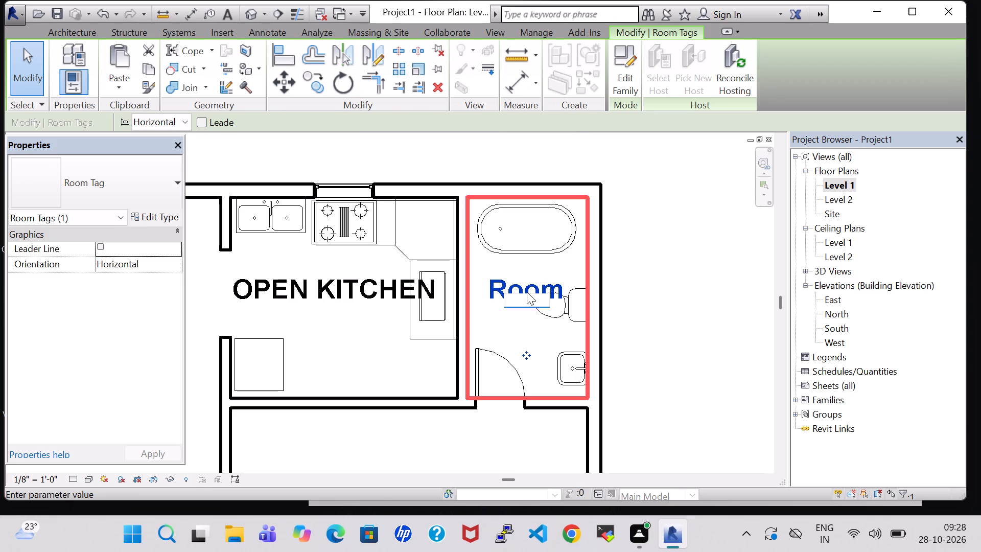
key("a")
key("period")
key("t")
type("OILET")
key("Return")
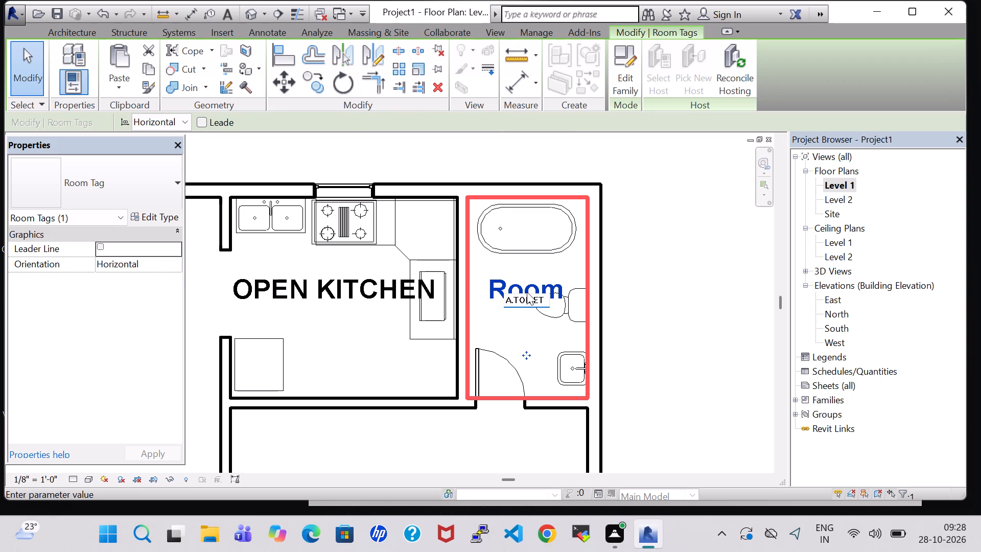
Rename the bathroom's room tag as A.BATHROOM.
left_click(527, 292)
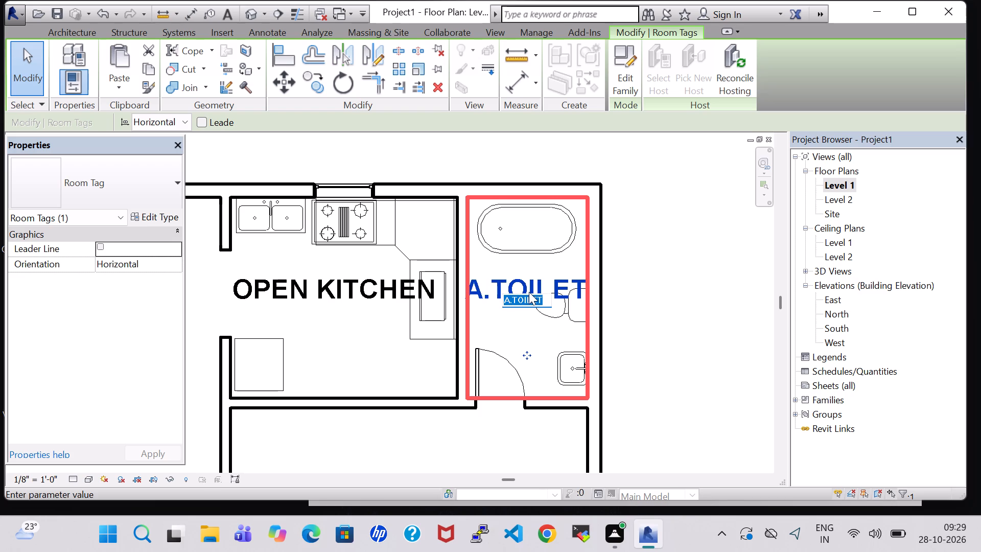
left_click(544, 299)
key("BackSpace")
key("BackSpace")
key("BackSpace")
key("BackSpace")
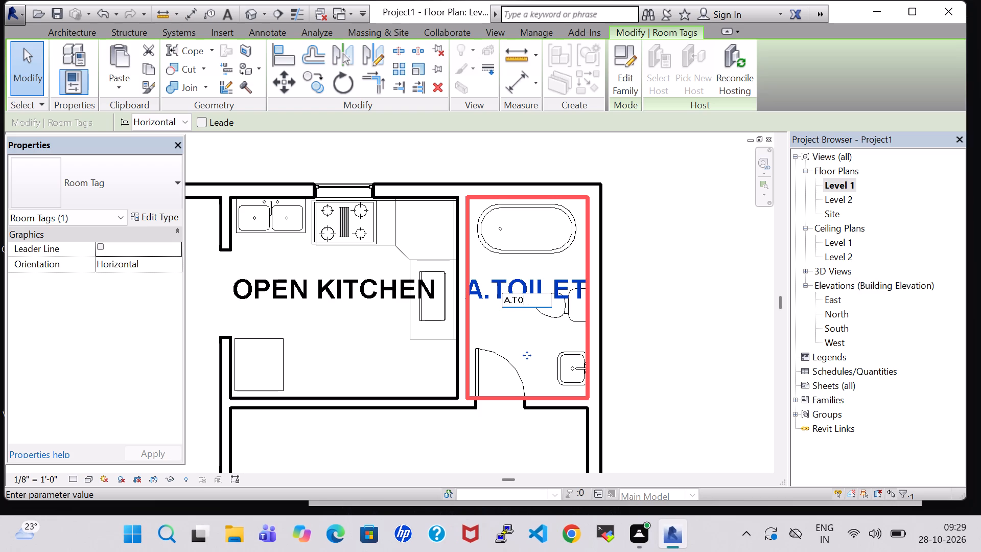
key("BackSpace")
key("BackSpace")
type("BAT")
type("HROOM")
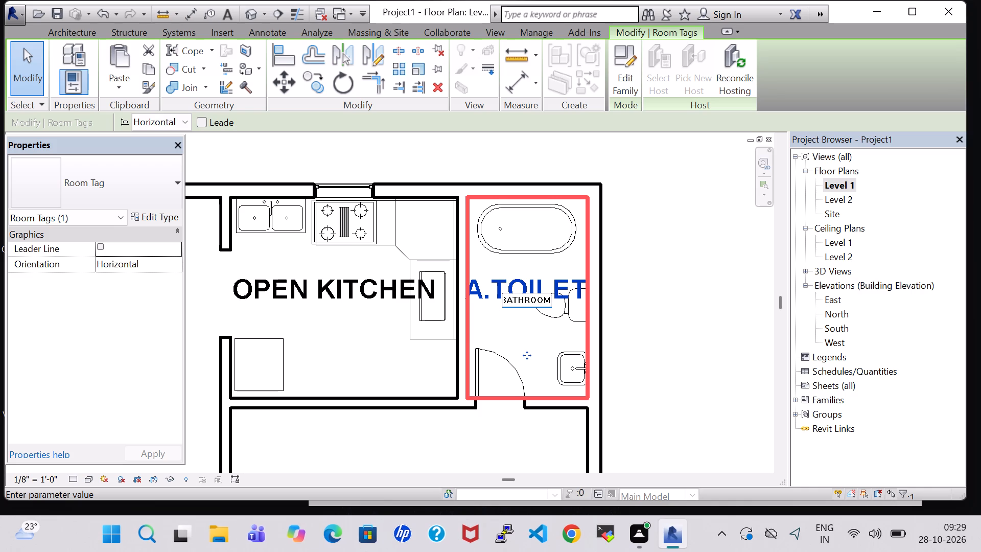
key("Return")
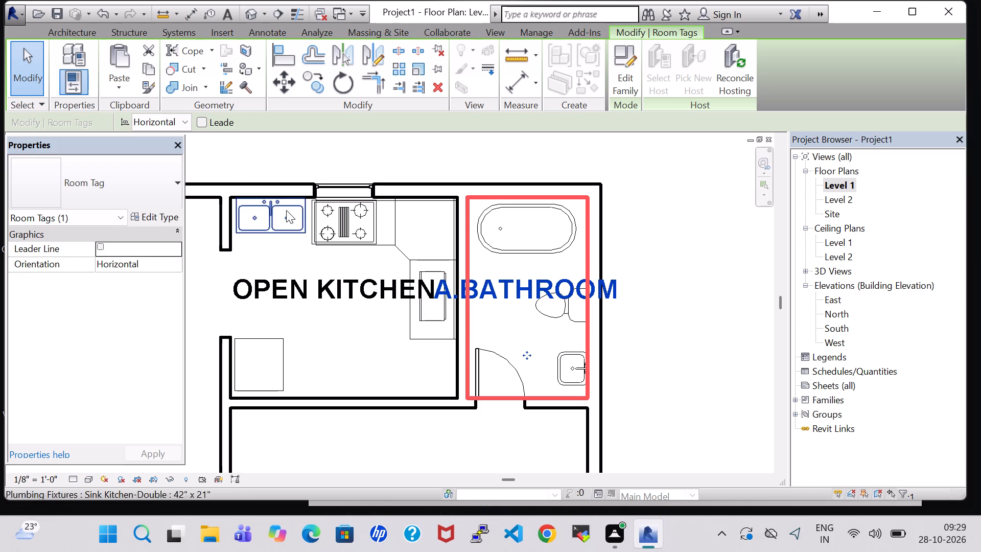
Set the A.BATHROOM room tag's orientation to Vertical.
left_click(159, 116)
left_click(162, 143)
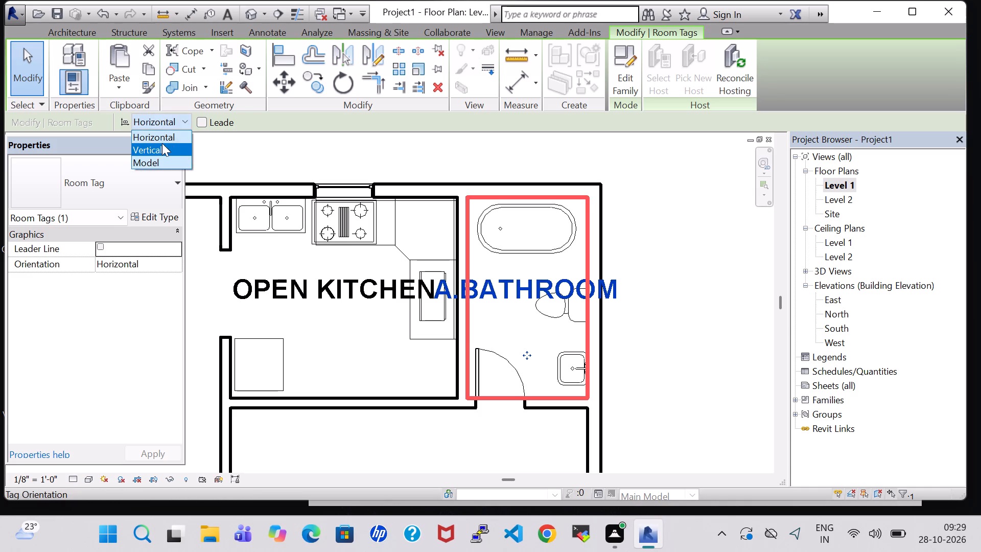
Cycle the A.BATHROOM room tag's orientation options and set it back to Vertical.
key("Up")
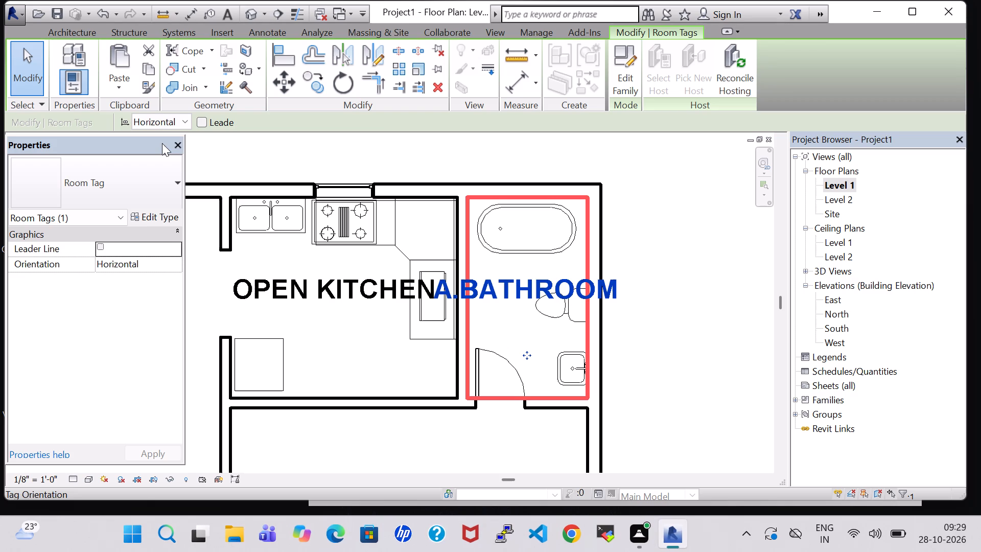
key("Up")
key("Down")
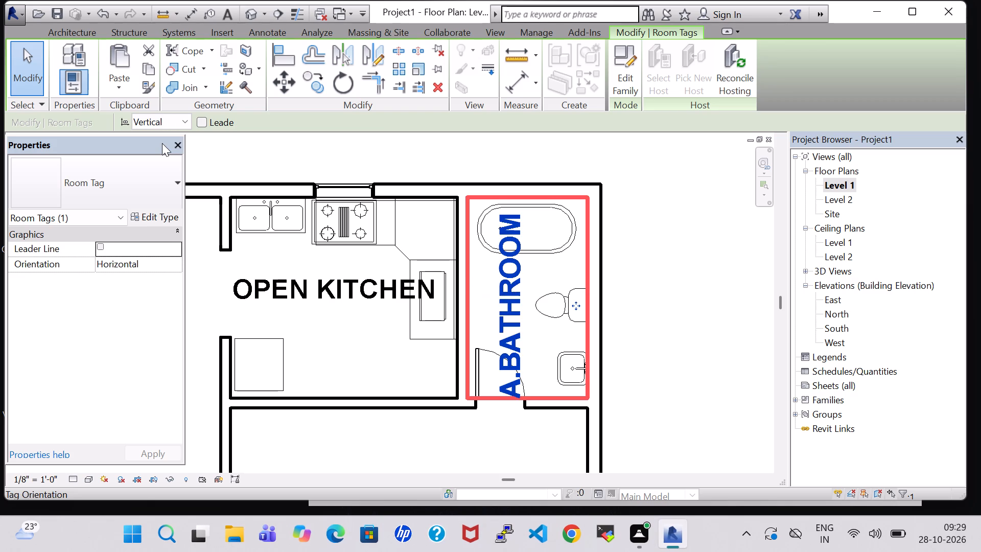
key("Right")
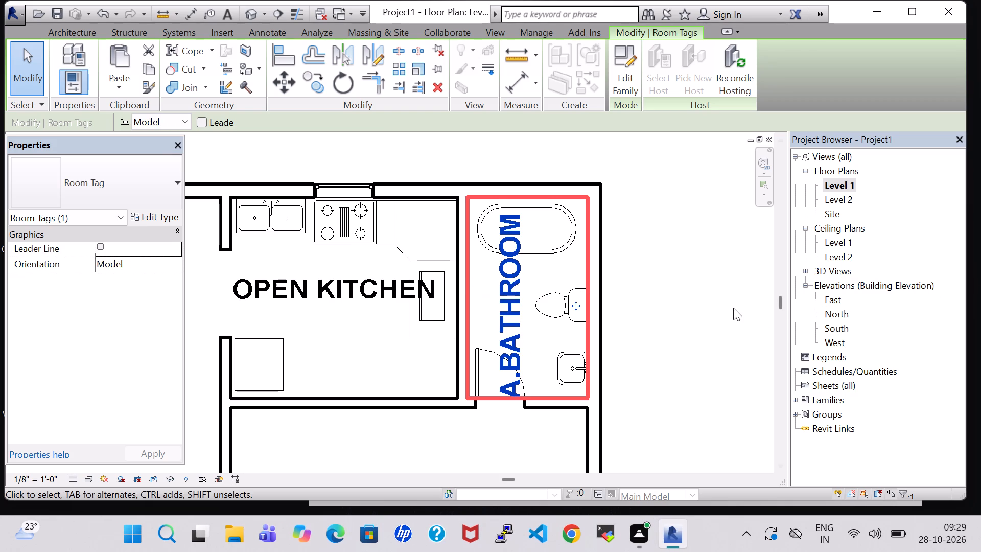
left_click(153, 122)
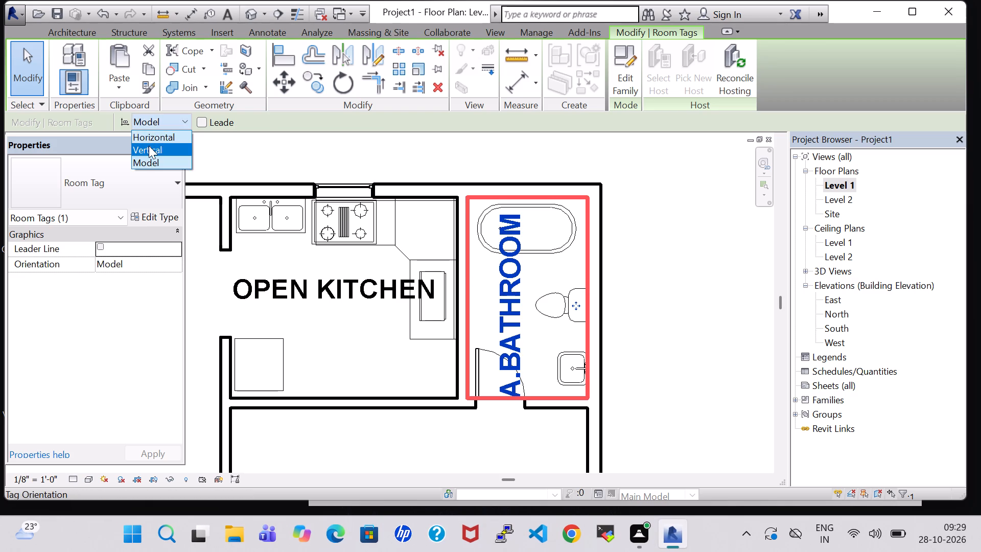
left_click(149, 146)
left_click(662, 264)
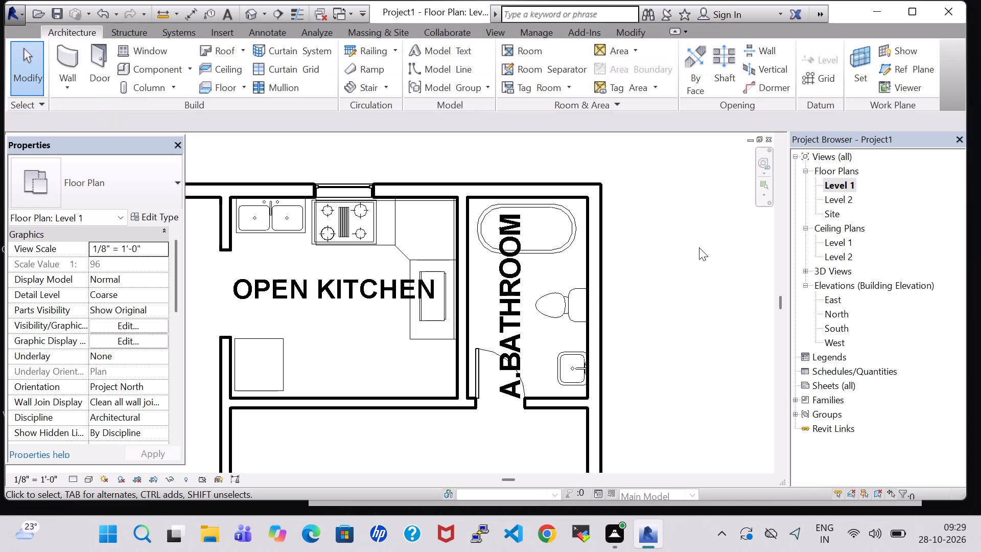
Nudge the vertical A.BATHROOM tag slightly east and north within the bathroom.
key("Right")
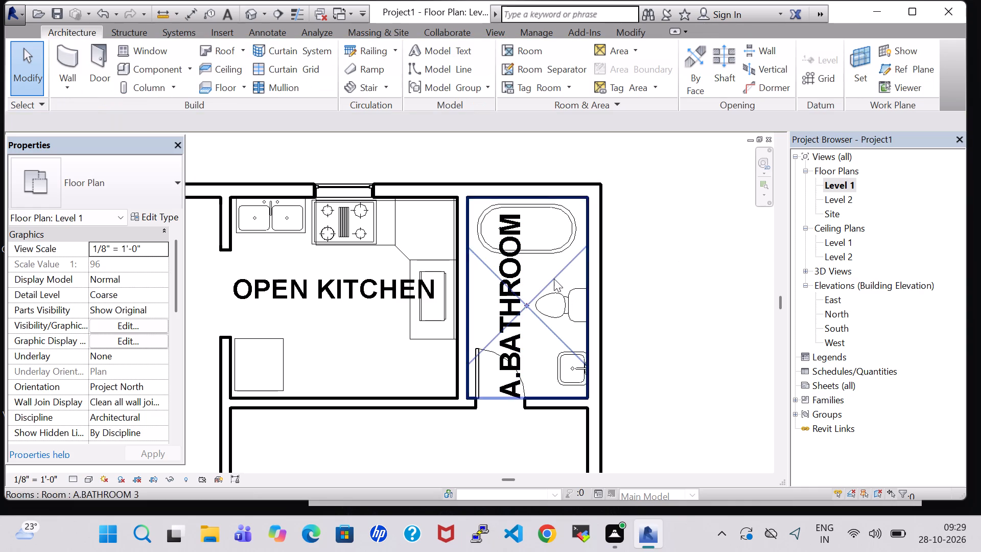
left_click(517, 285)
key("Right")
key("Right")
key("Right")
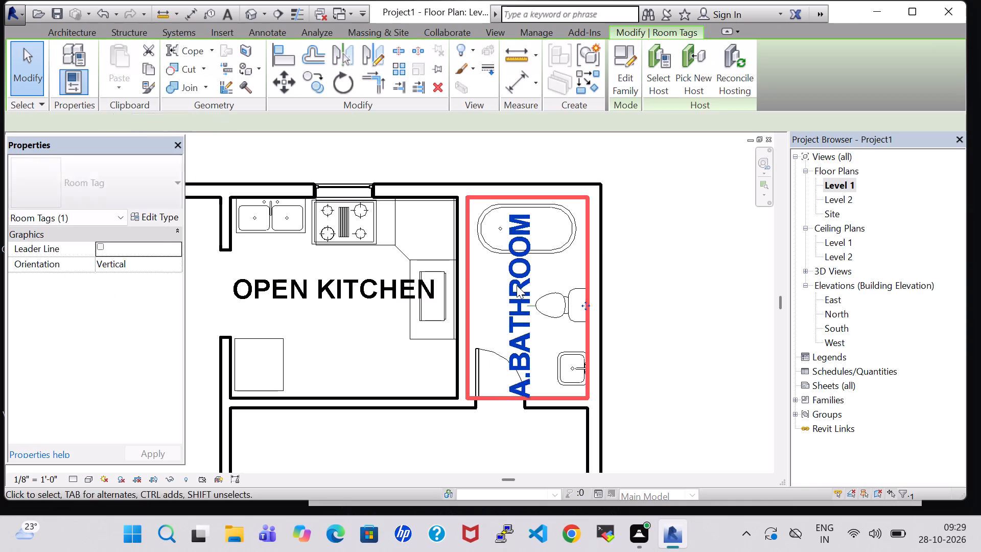
key("Up")
key("Up")
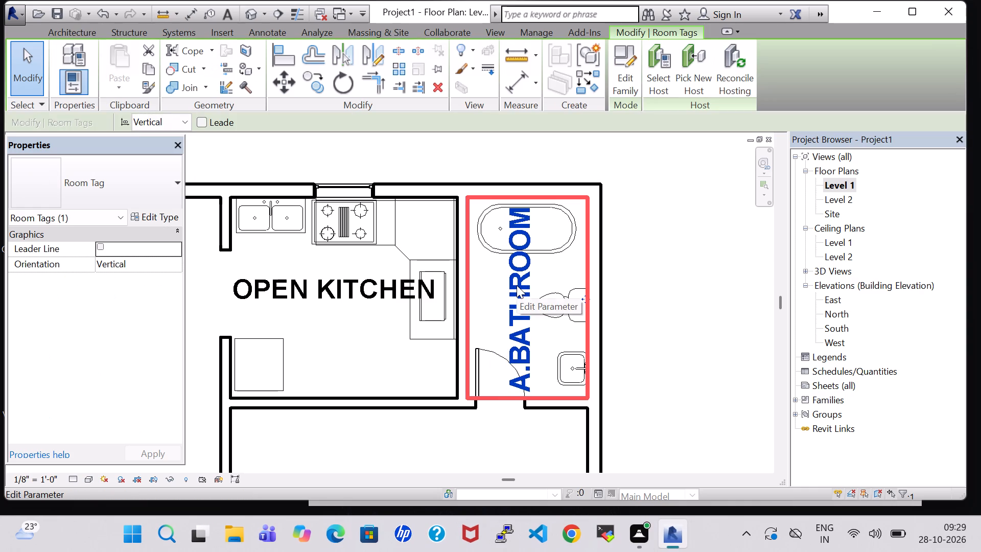
double_click(685, 286)
Load the Bed-Box family from the Beds folder of the Furniture library as a component.
scroll(685, 286, "down", 1)
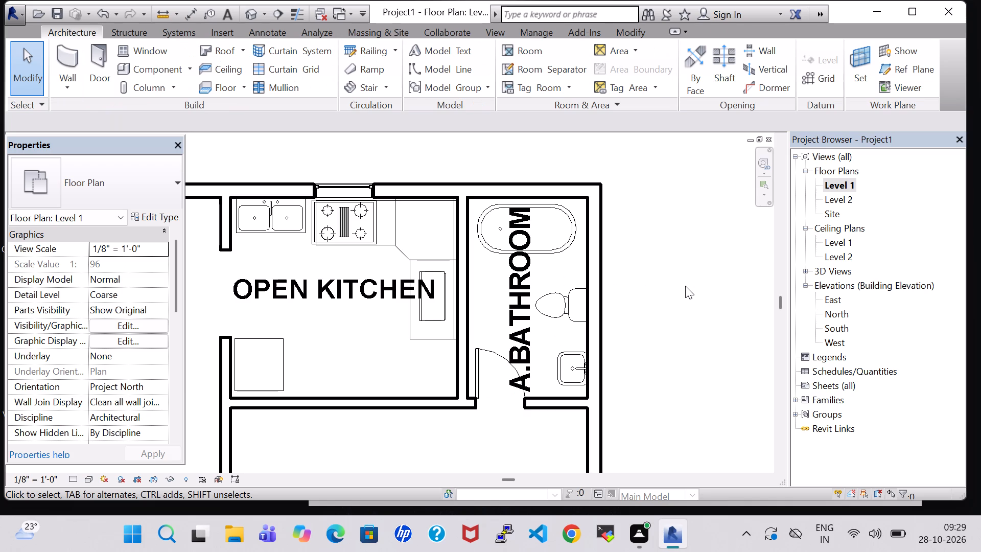
scroll(685, 286, "down", 4)
middle_click_drag(685, 286, 680, 220)
middle_click_drag(723, 331, 702, 266)
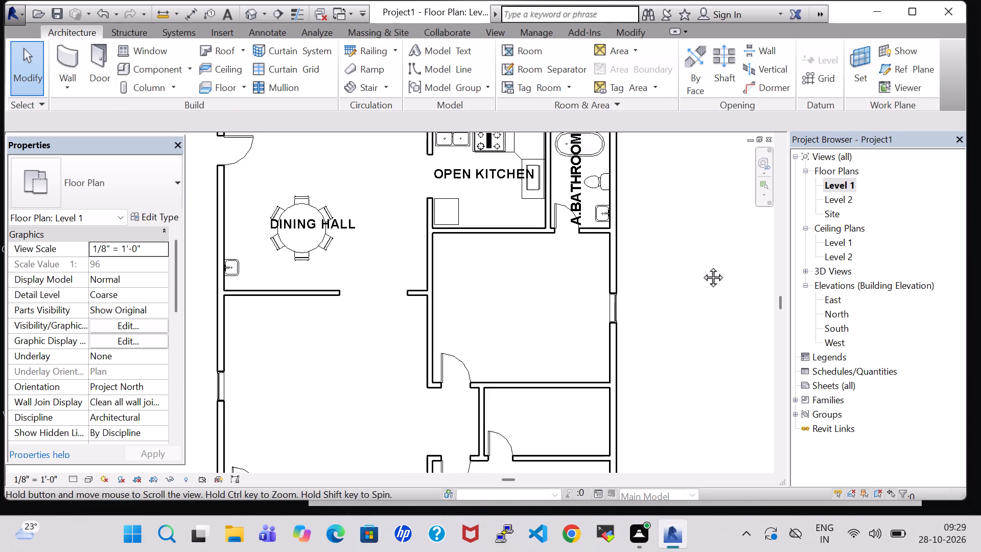
middle_click_drag(702, 266, 703, 258)
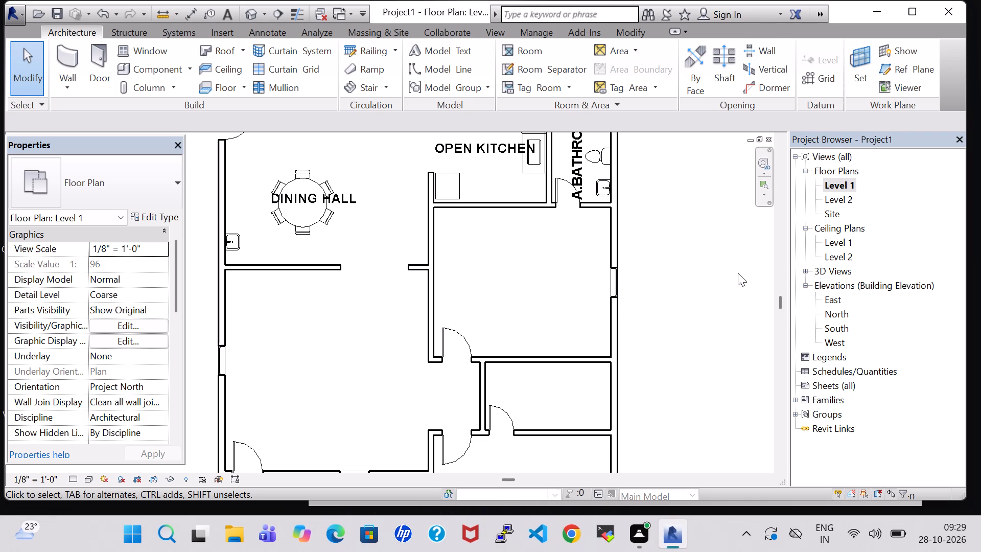
scroll(738, 273, "down", 2)
middle_click_drag(737, 268, 649, 274)
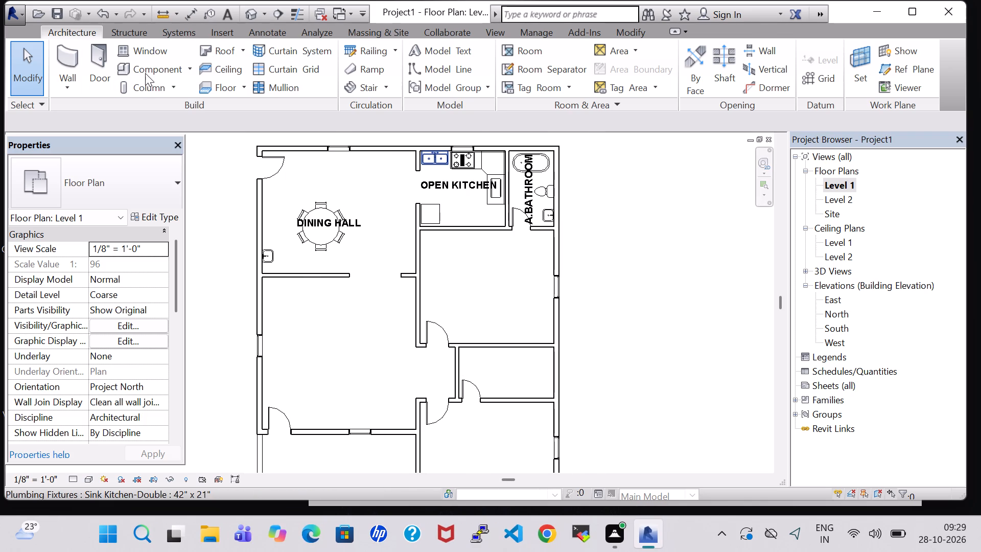
left_click(145, 73)
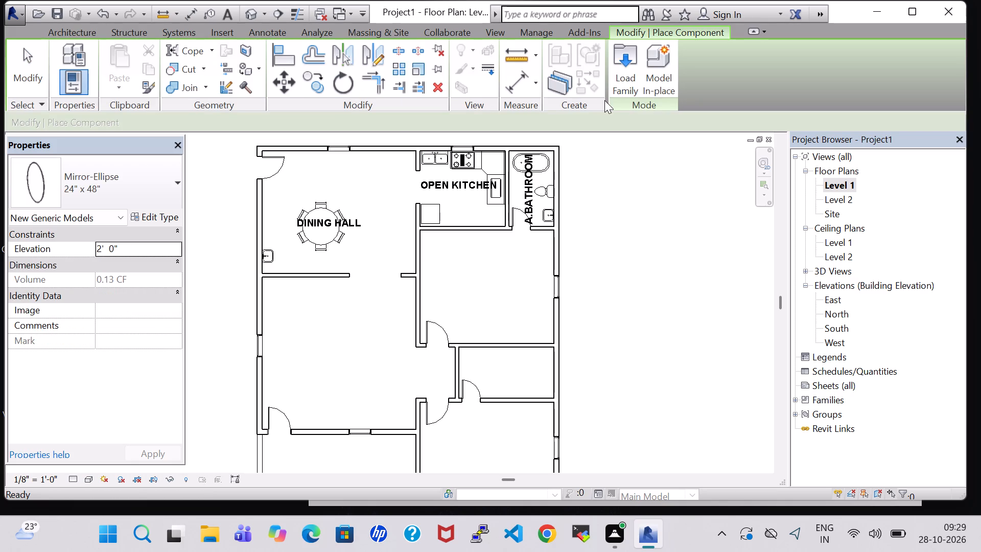
left_click(620, 71)
double_click(574, 337)
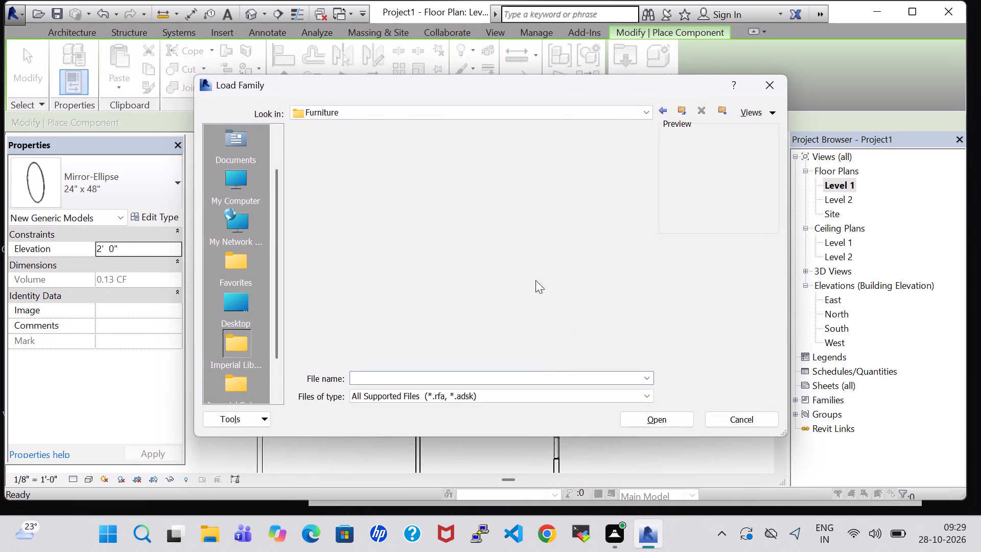
triple_click(338, 165)
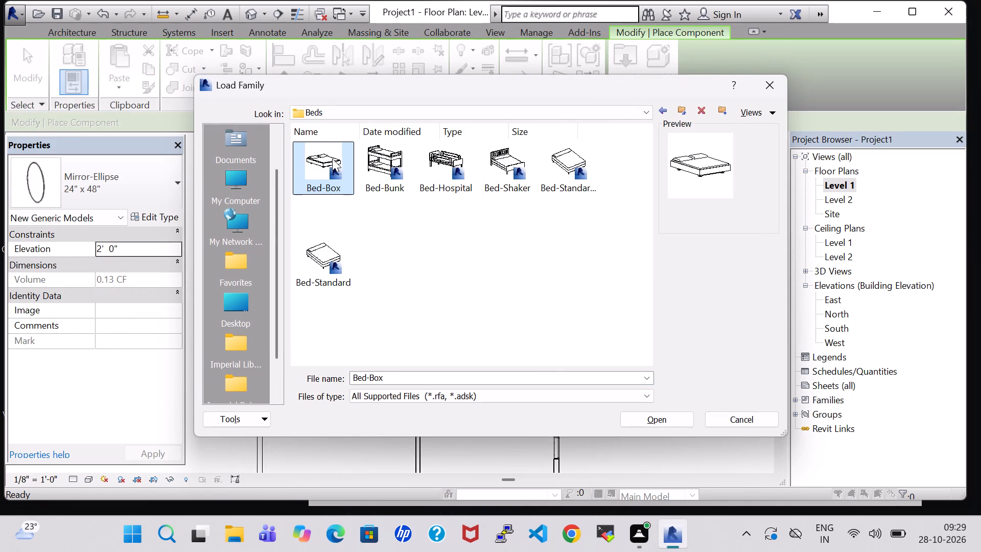
left_click(332, 158)
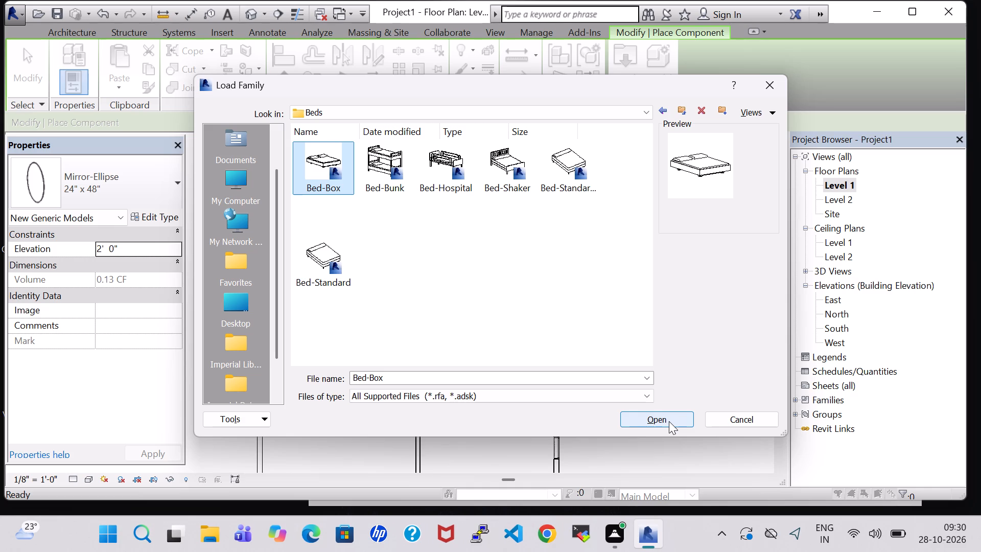
left_click(669, 421)
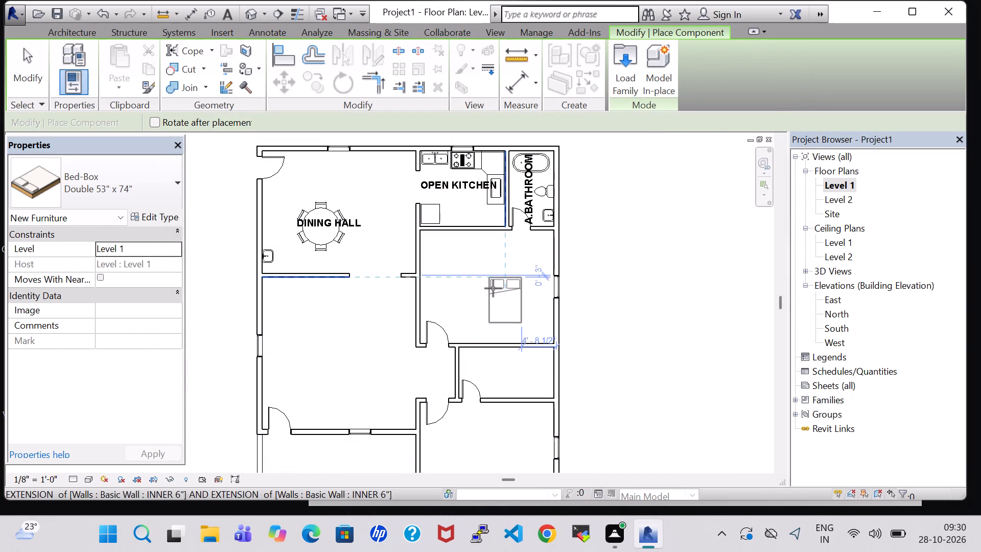
Place a Bed-Box Double 53" x 74" in the room south of the kitchen, its pillows facing the east wall window.
scroll(493, 288, "down", 2)
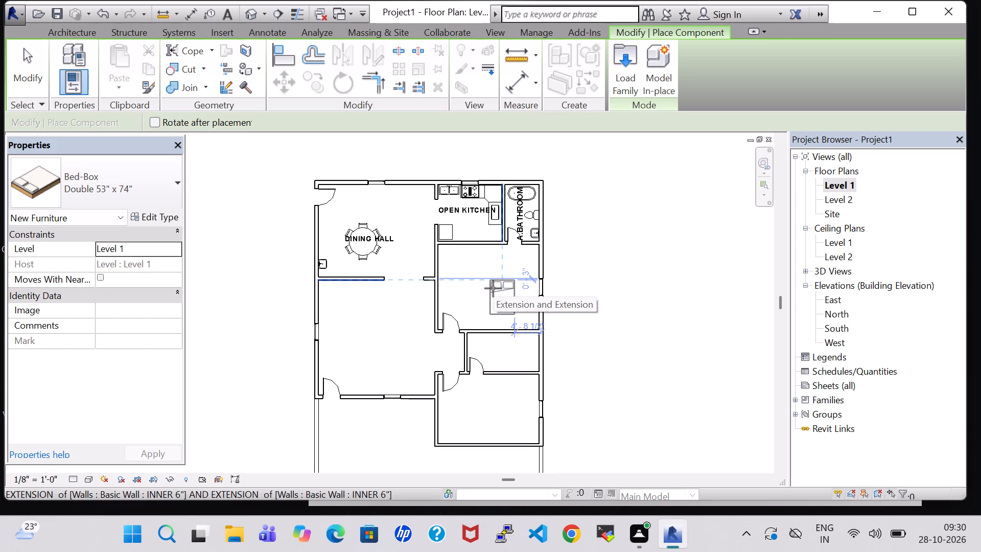
key("space")
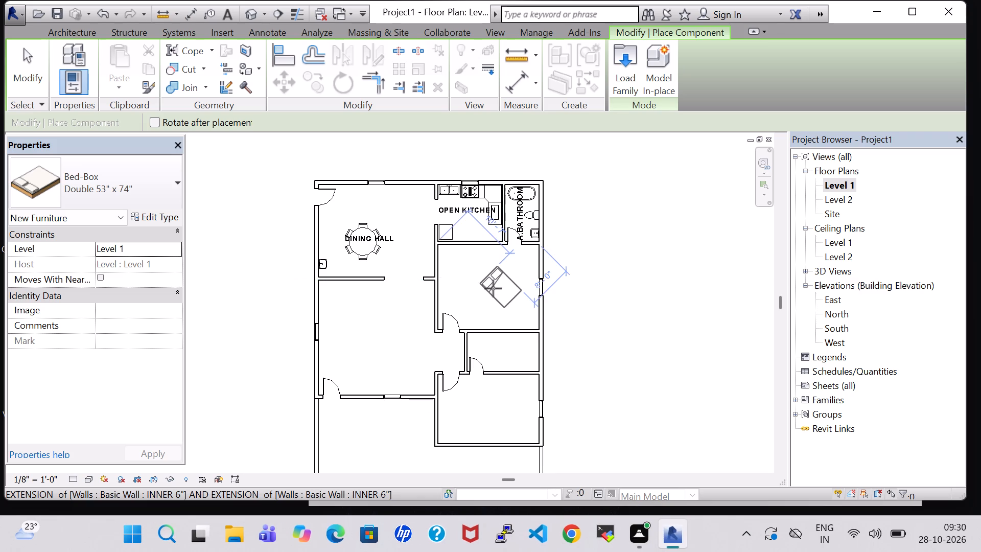
key("space")
key("space")
key("space")
key("space")
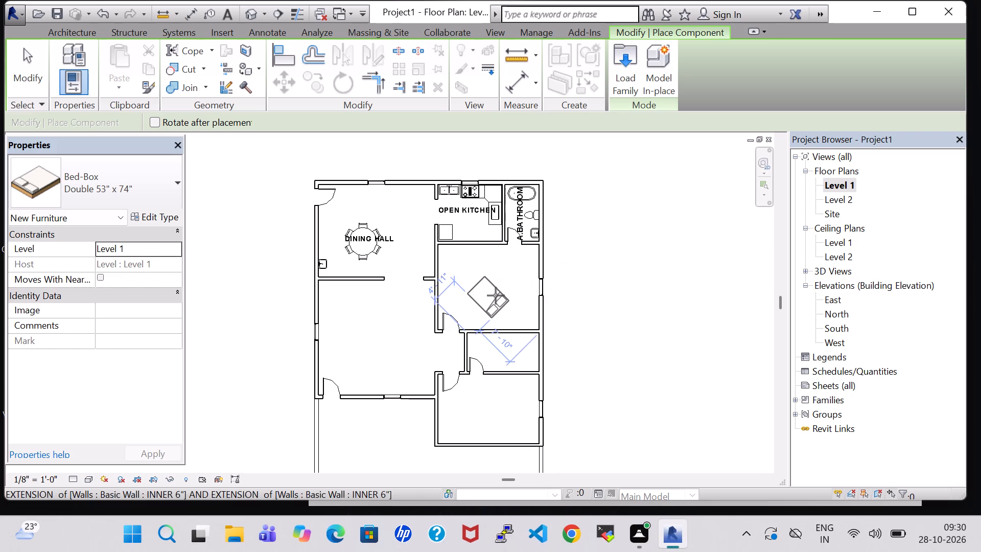
key("space")
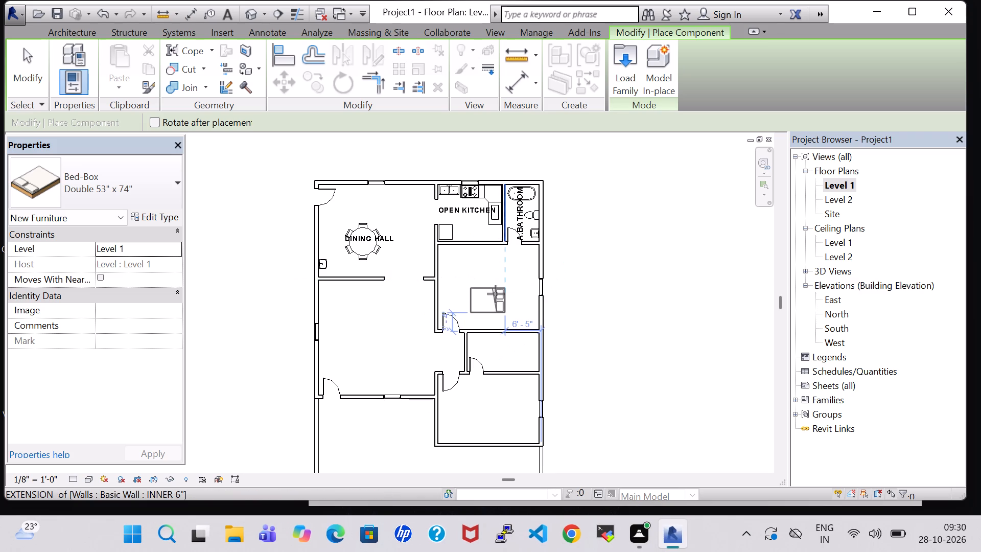
scroll(496, 294, "up", 5)
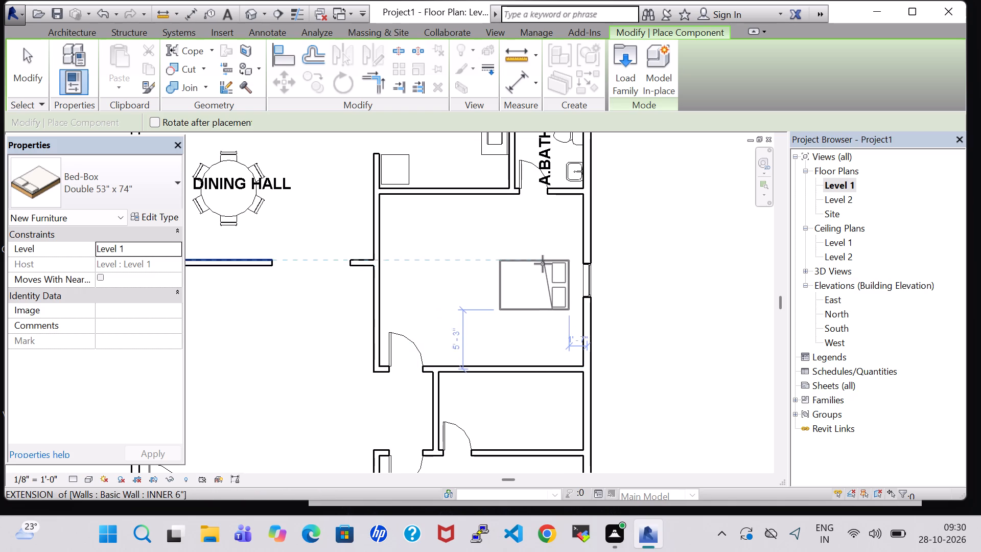
left_click(545, 264)
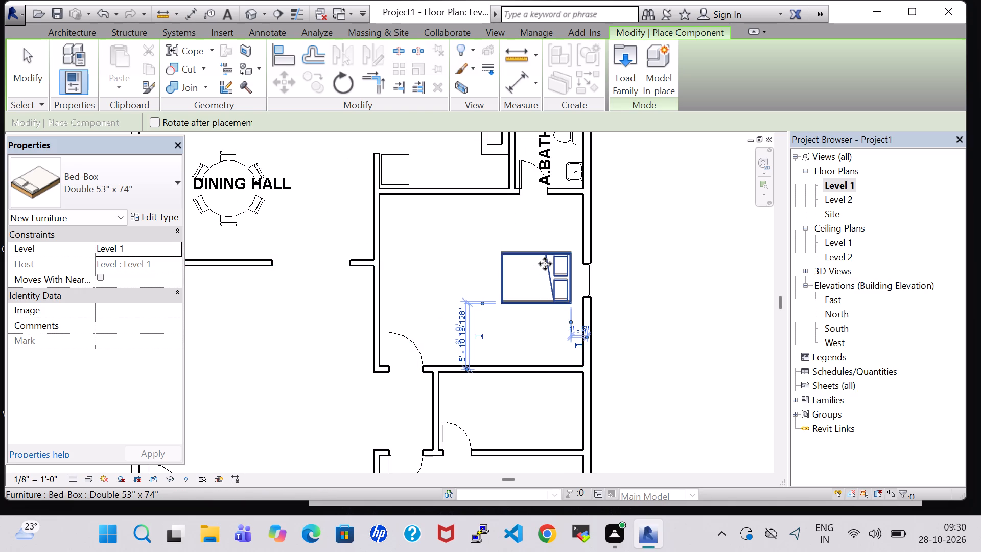
key("Escape")
key("Escape")
Nudge the wall south of the room with the bed northward until it is 9'-8" from the next parallel wall south.
left_click(496, 363)
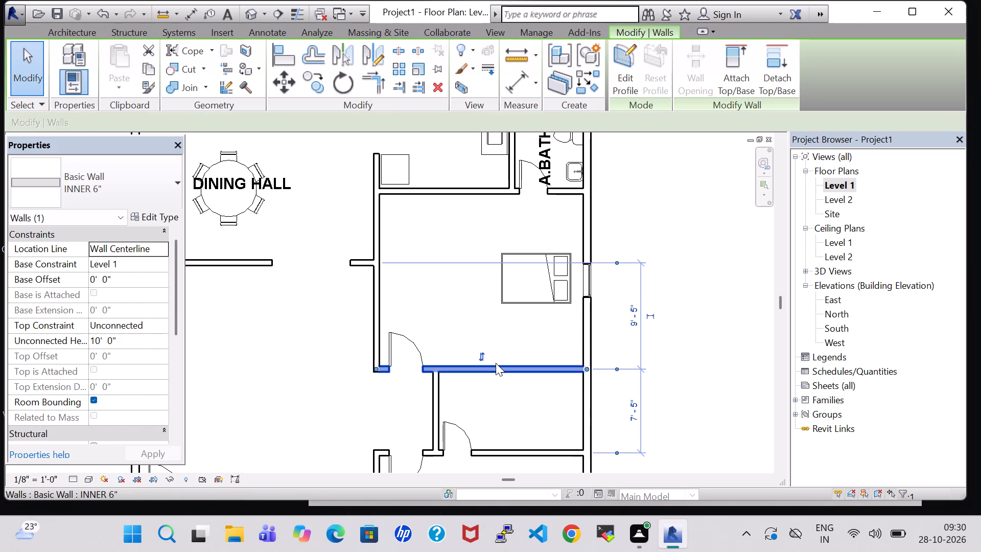
key("Up")
key("Up")
key("Up")
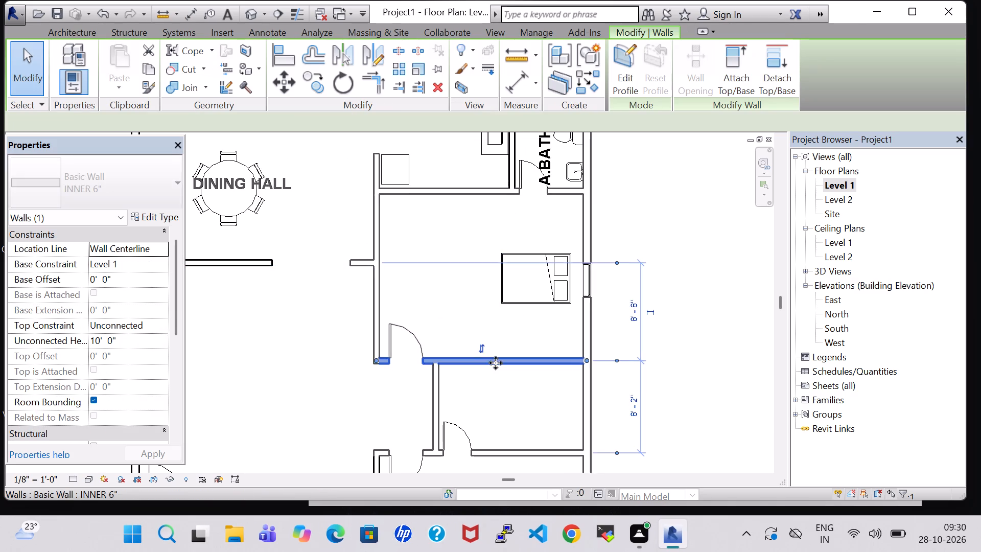
key("Up")
key("Up")
key("Up")
key("Up")
key("Up")
key("Up")
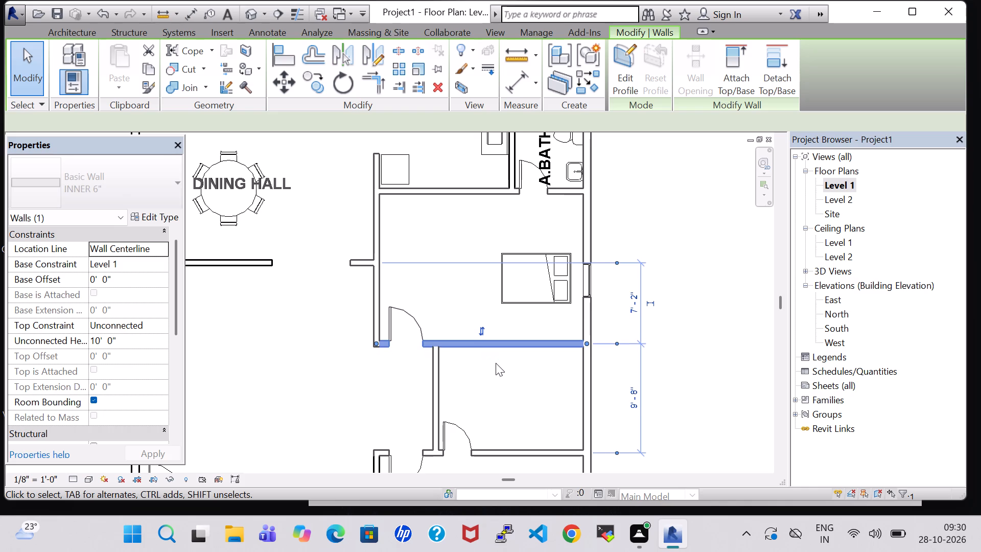
left_click(717, 390)
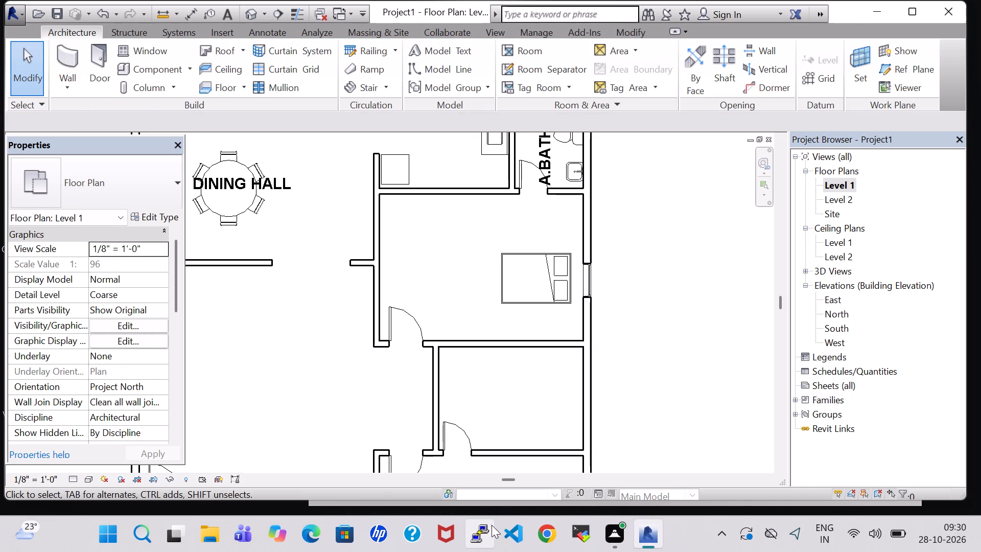
Nudge the south wall of the small room below the bedroom northward, to 5'-2" from the bedroom's south wall.
left_click(524, 447)
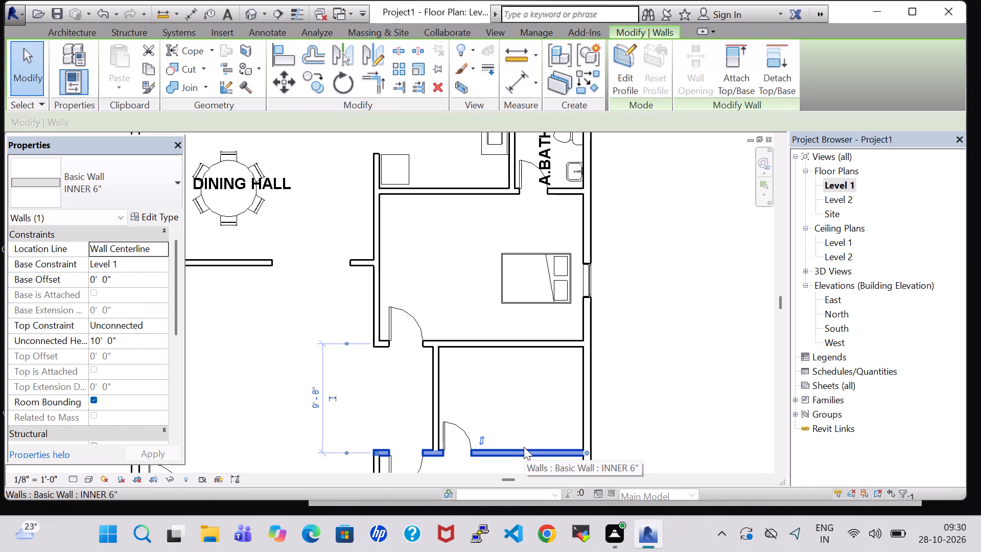
key("Up")
key("Up")
key("Up")
key("Up")
key("Up")
key("Up")
key("Up")
key("Up")
key("Up")
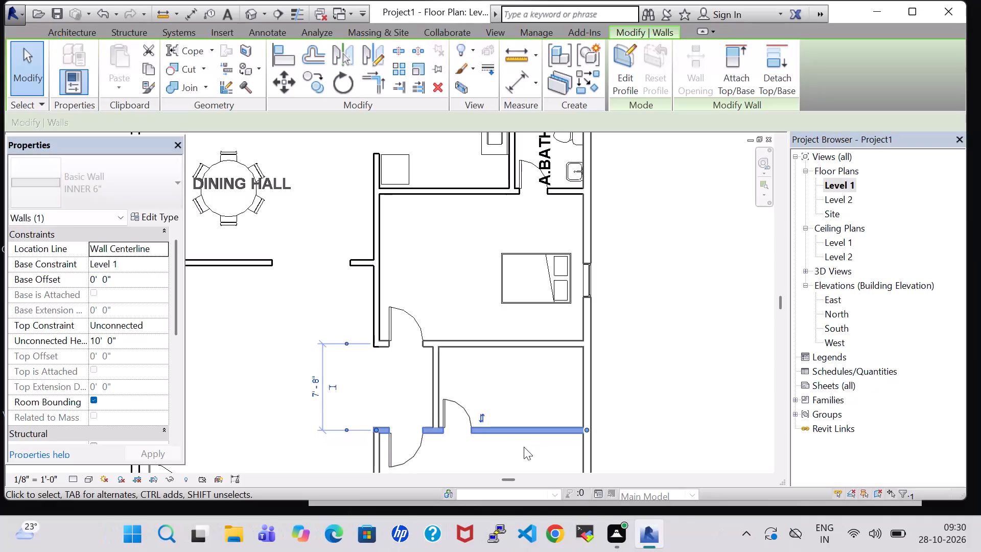
key("Up")
key("Up")
key("Up")
key("Up")
key("Up")
key("Up")
key("Up")
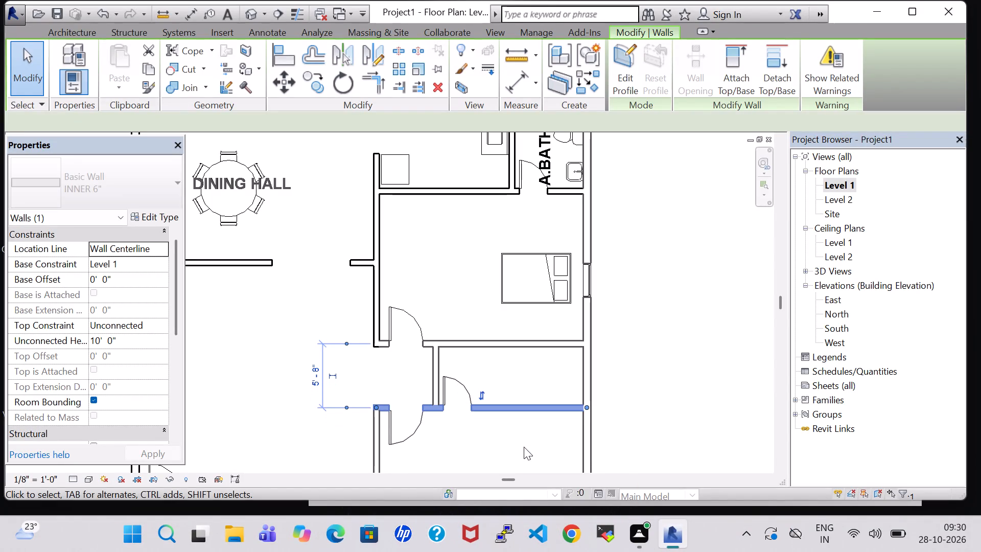
key("Up")
key("Up")
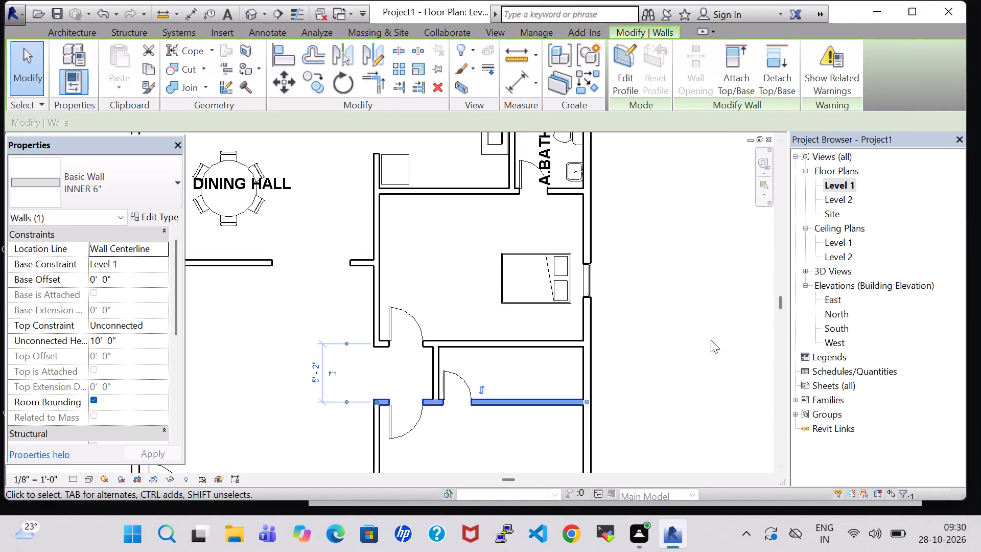
left_click(687, 364)
Nudge the southeast room's south wall northward so it is 16'-0" from the room's north wall.
scroll(687, 364, "down", 6)
middle_click_drag(687, 364, 685, 341)
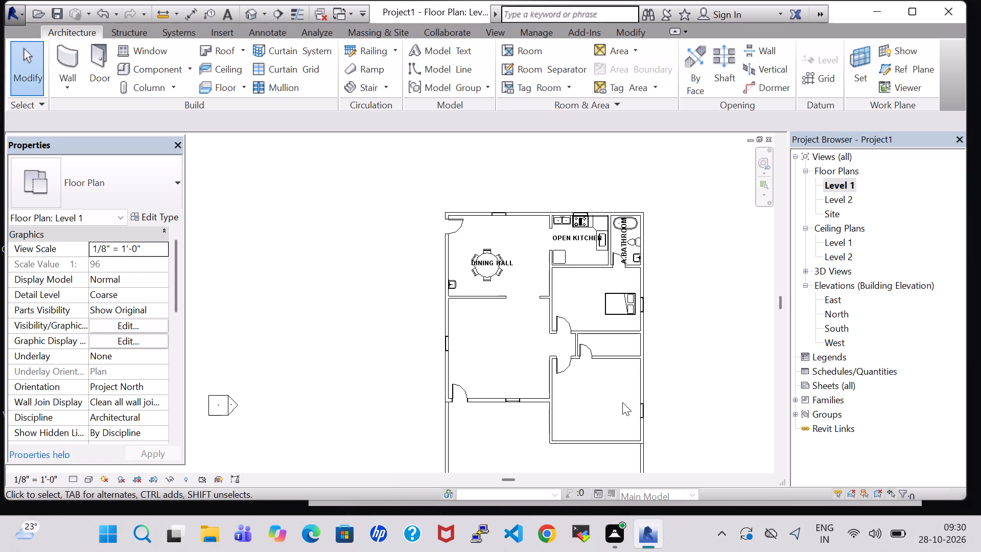
left_click(595, 438)
key("Up")
key("Up")
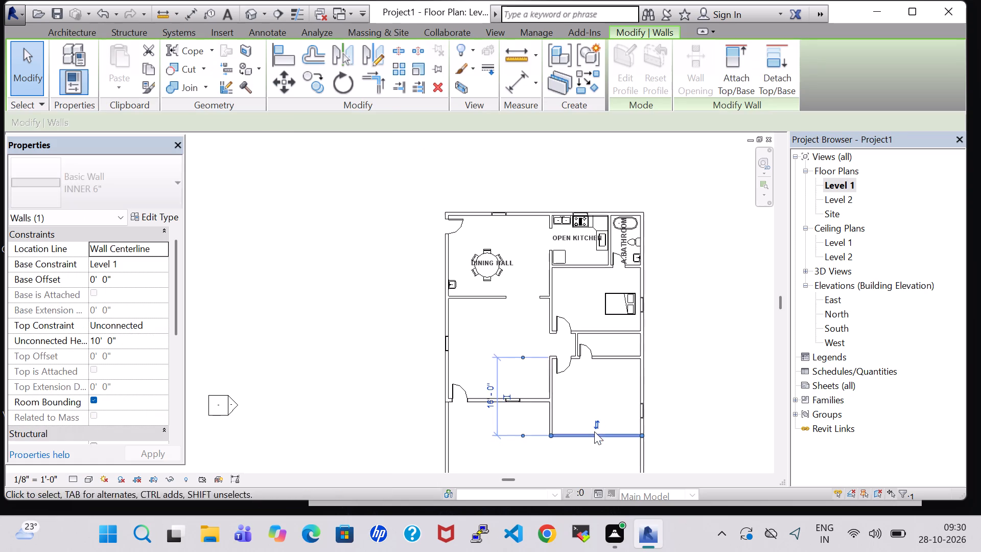
key("Up")
key("Up")
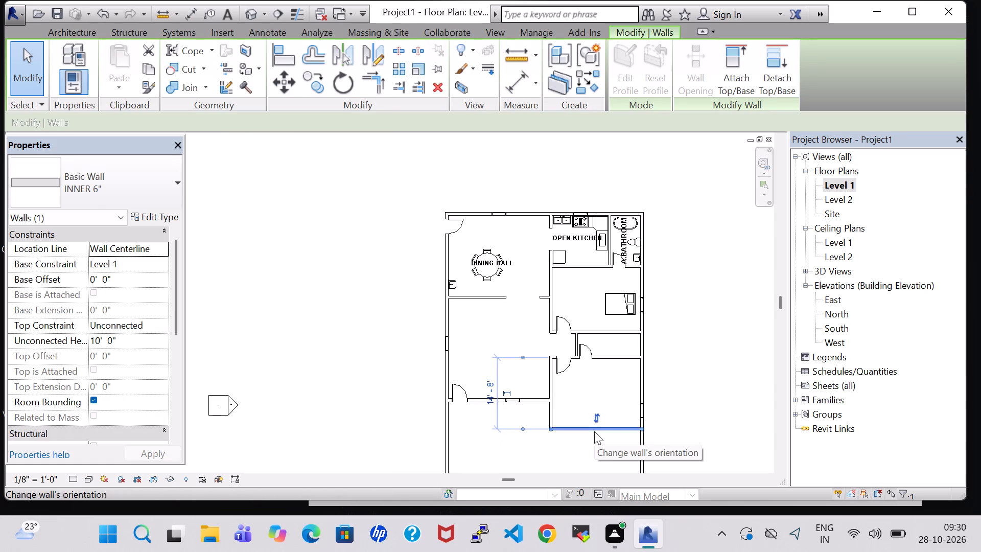
key("Down")
key("Down")
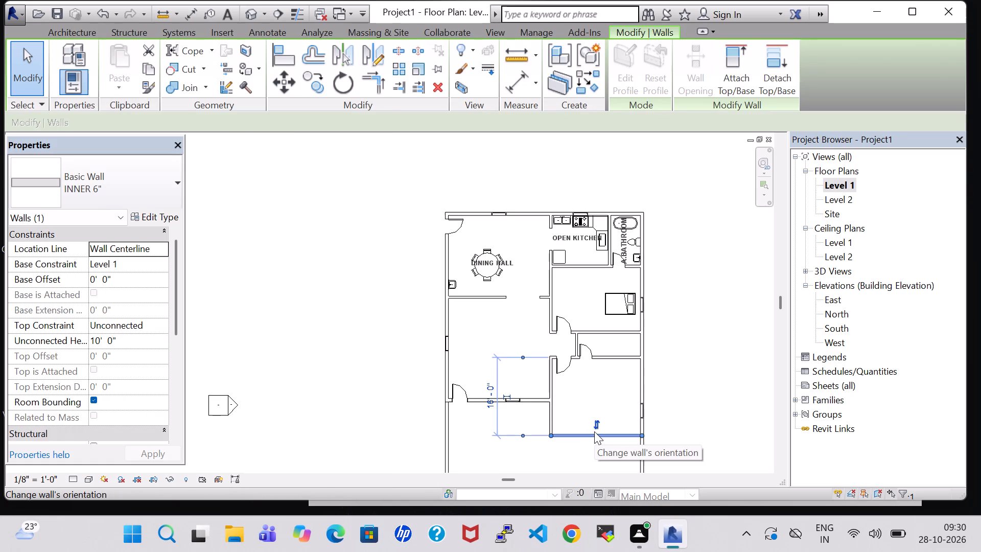
Nudge the southeast room's east window northward until it is 6'-1 1/2" from the room's north wall and 9'-1" from its south wall.
left_click(698, 396)
left_click(640, 409)
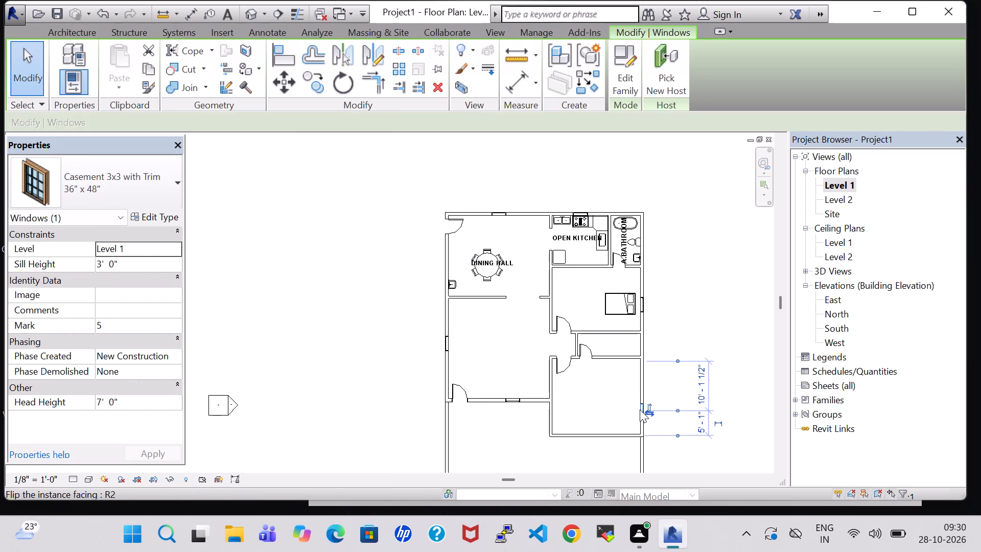
key("Up")
key("Up")
key("Up")
key("Up")
key("Up")
key("Up")
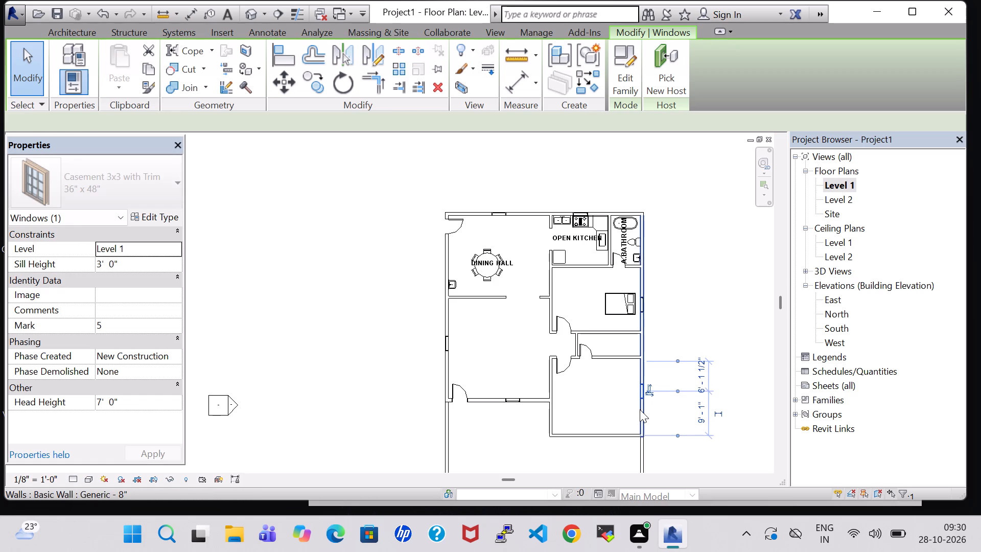
left_click(695, 293)
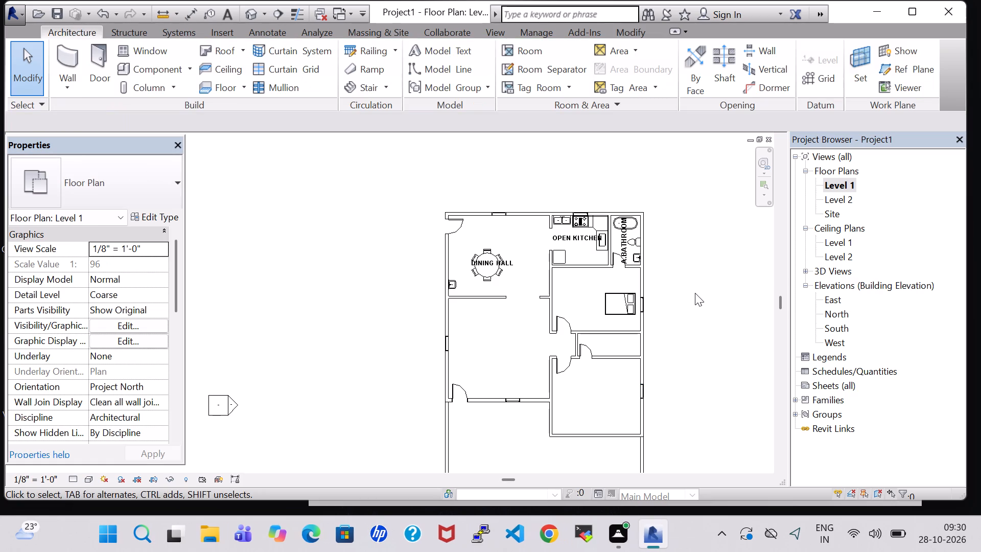
Place a matching Casement 3x3 with Trim 36" x 48" window centred on the southeast room's south wall, 9'-4" from each side.
left_click(639, 390)
right_click(639, 390)
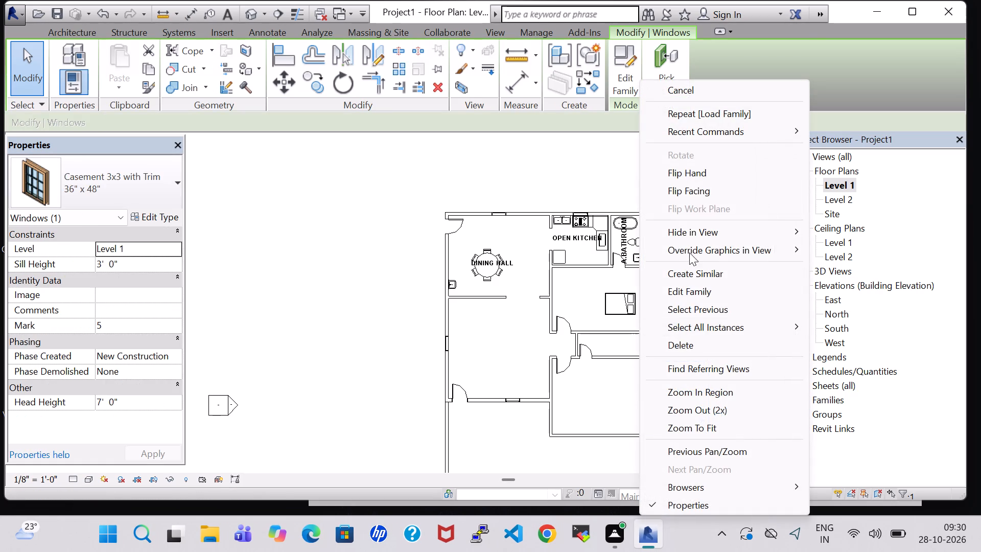
left_click(689, 273)
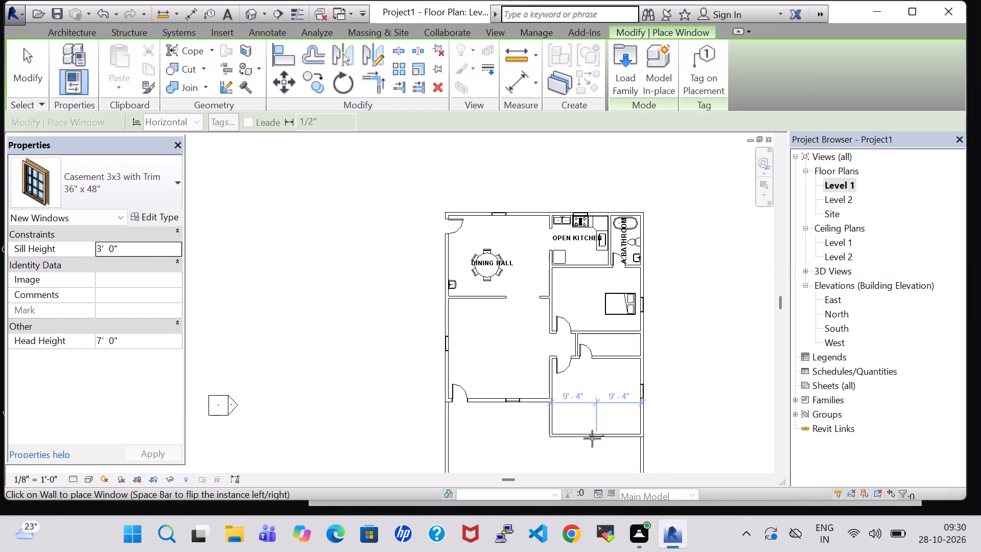
left_click(592, 439)
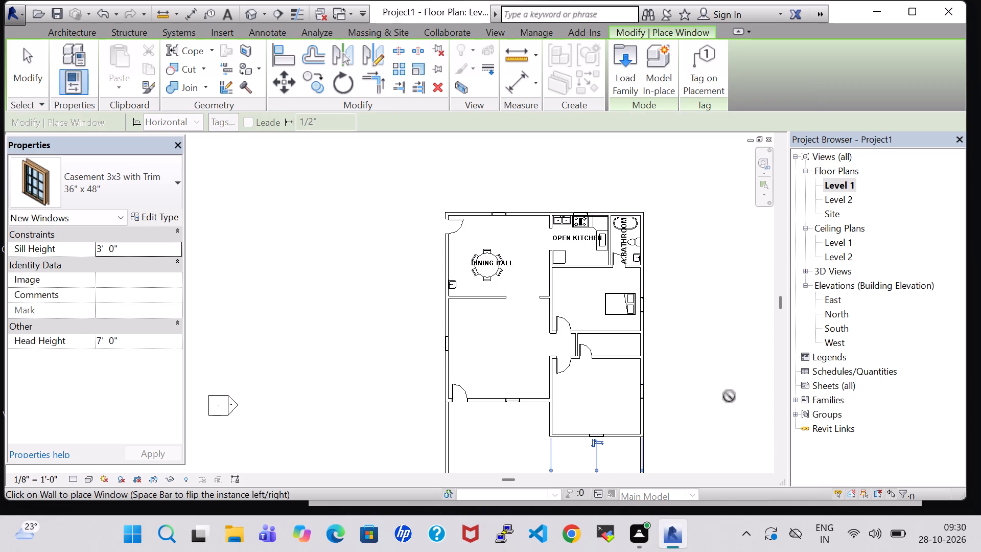
key("Escape")
key("Escape")
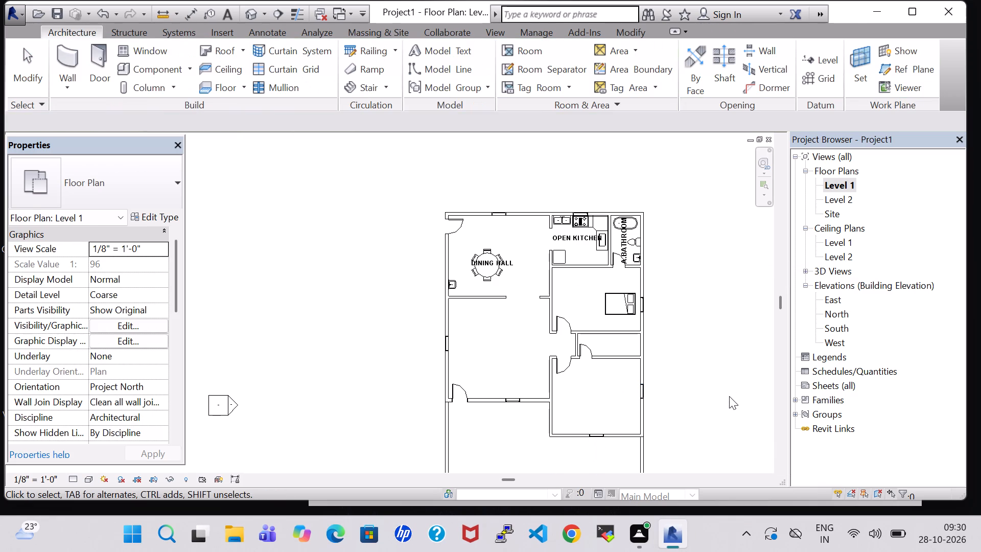
Change the bed in the room south of the kitchen to the Bed-Box type Queen 60" x 79".
middle_click_drag(726, 396, 713, 315)
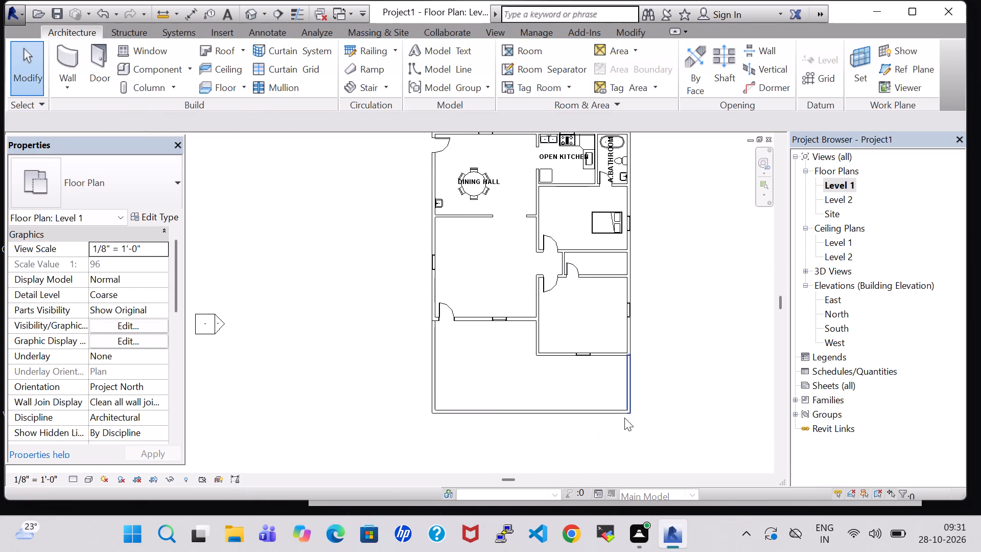
middle_click_drag(746, 301, 746, 320)
scroll(719, 314, "up", 4)
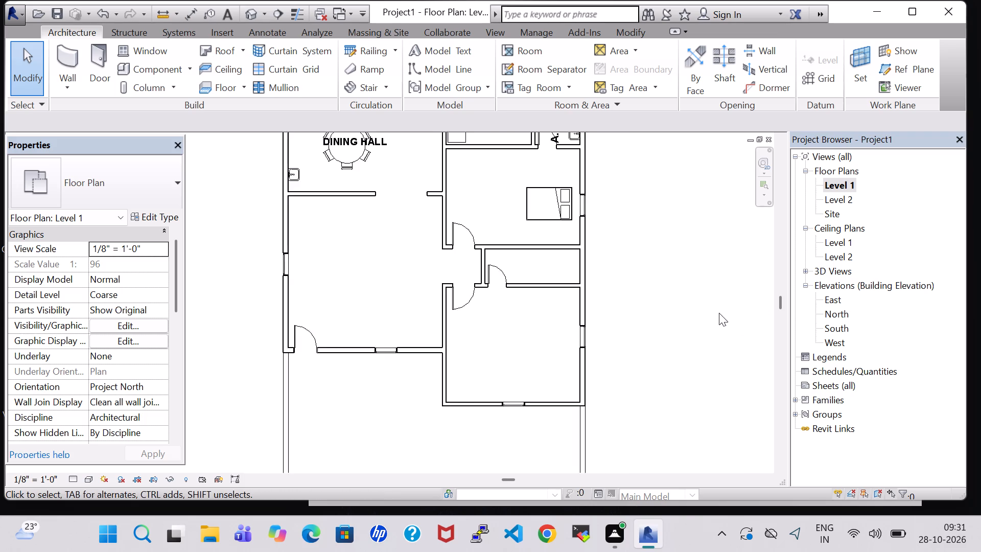
scroll(719, 313, "up", 3)
middle_click_drag(574, 241, 759, 405)
left_click(603, 256)
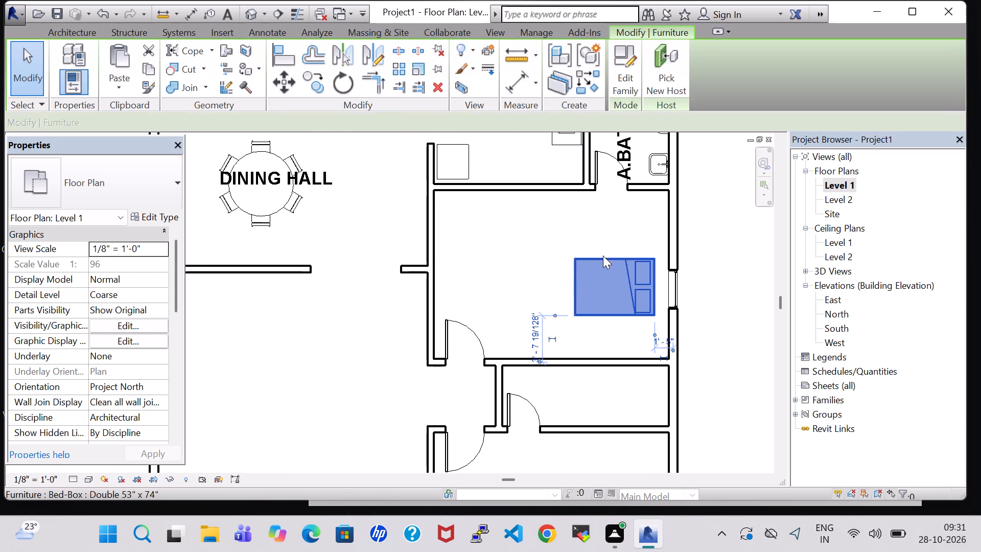
left_click(160, 213)
left_click(252, 114)
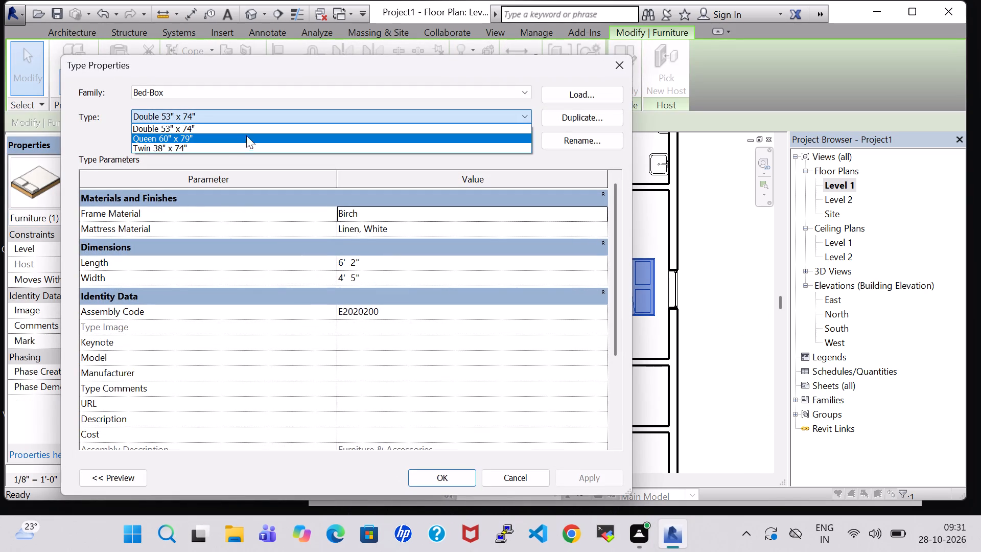
double_click(246, 137)
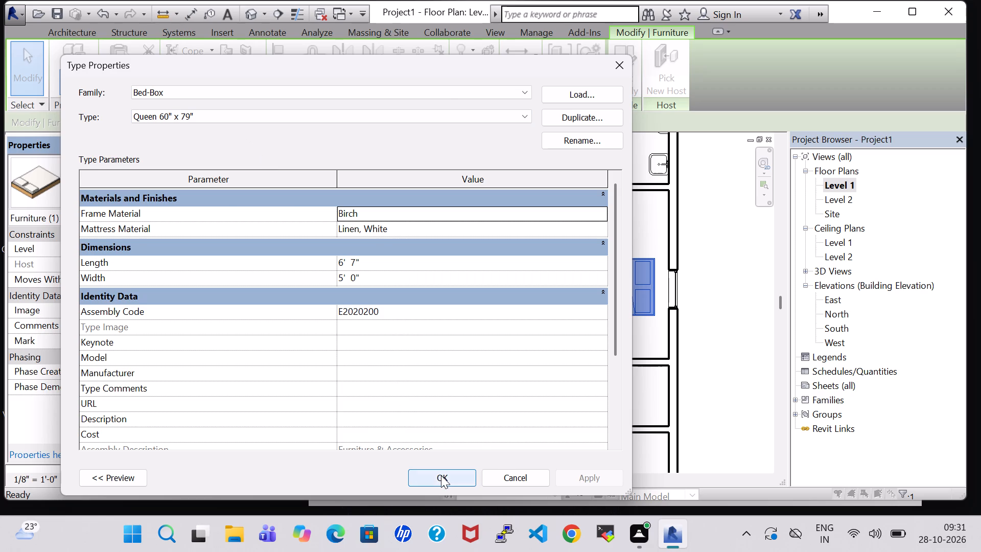
left_click(441, 475)
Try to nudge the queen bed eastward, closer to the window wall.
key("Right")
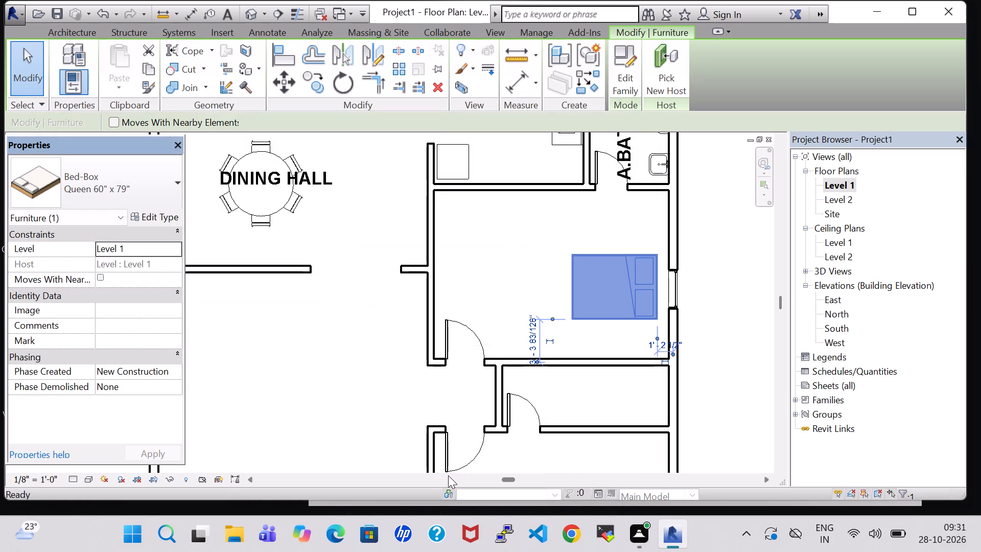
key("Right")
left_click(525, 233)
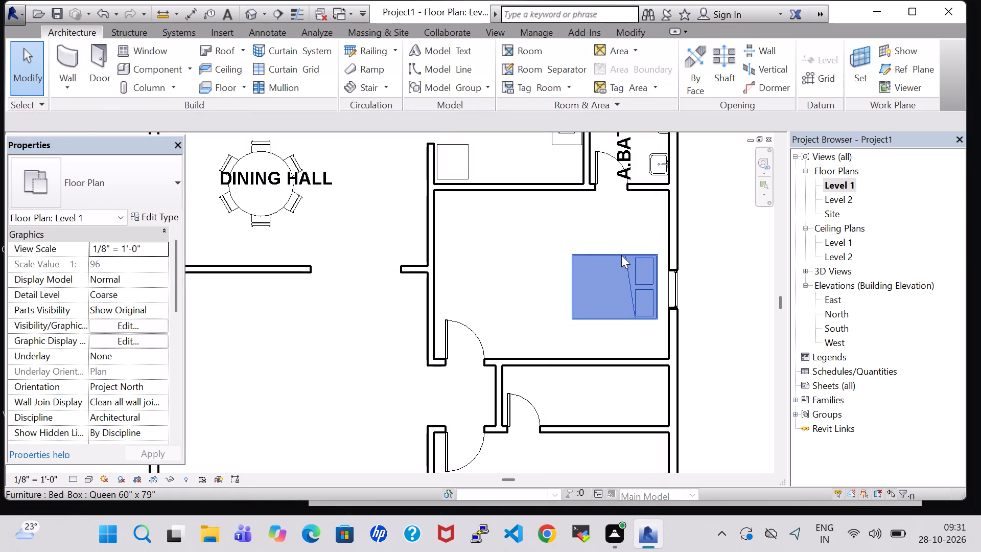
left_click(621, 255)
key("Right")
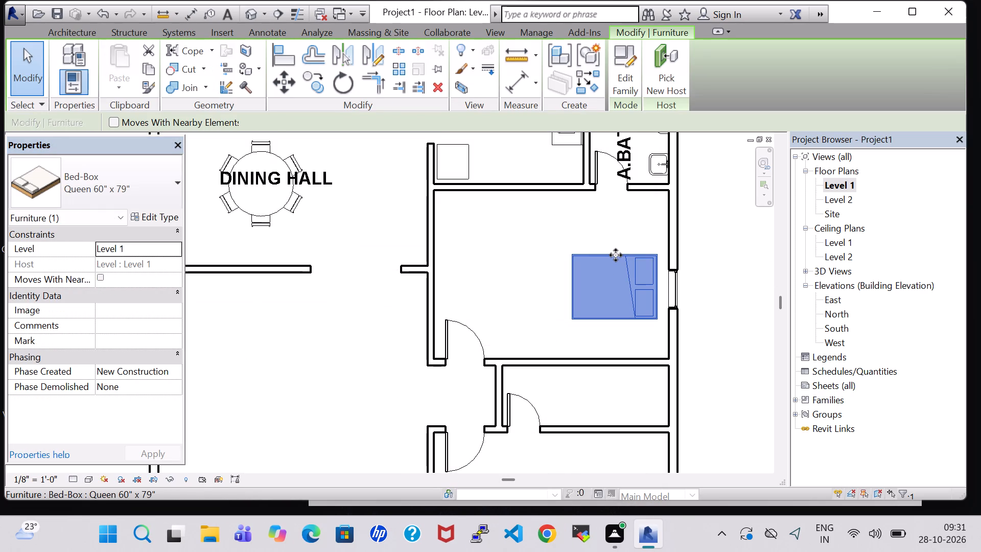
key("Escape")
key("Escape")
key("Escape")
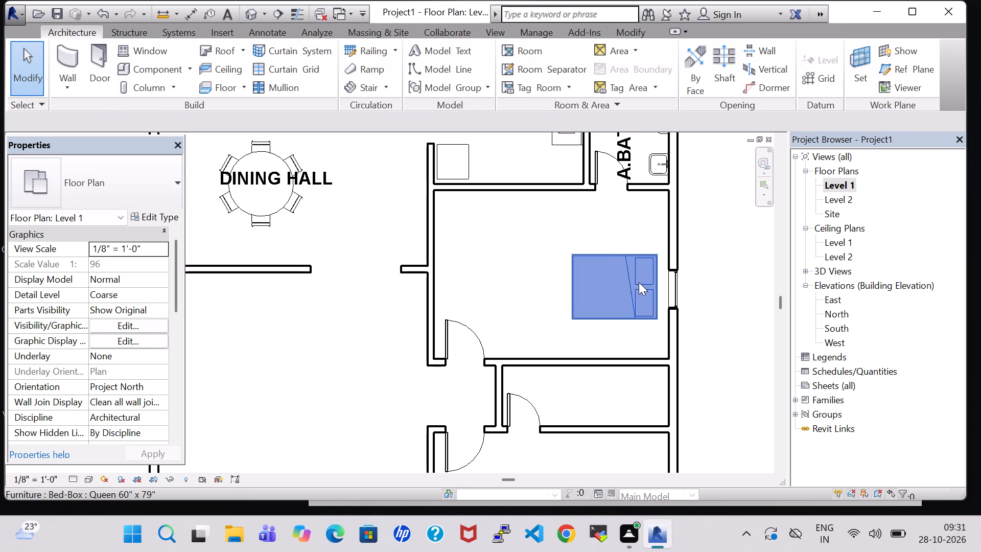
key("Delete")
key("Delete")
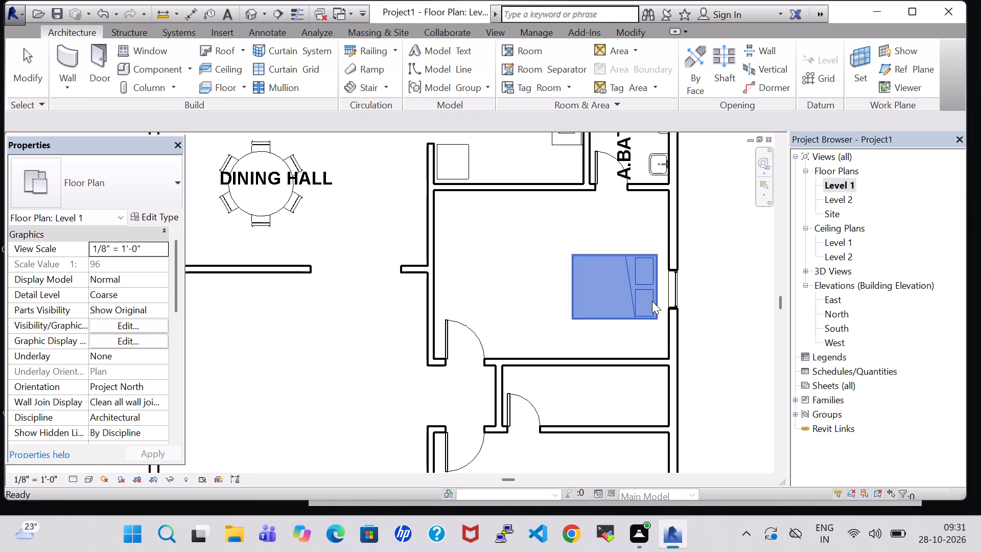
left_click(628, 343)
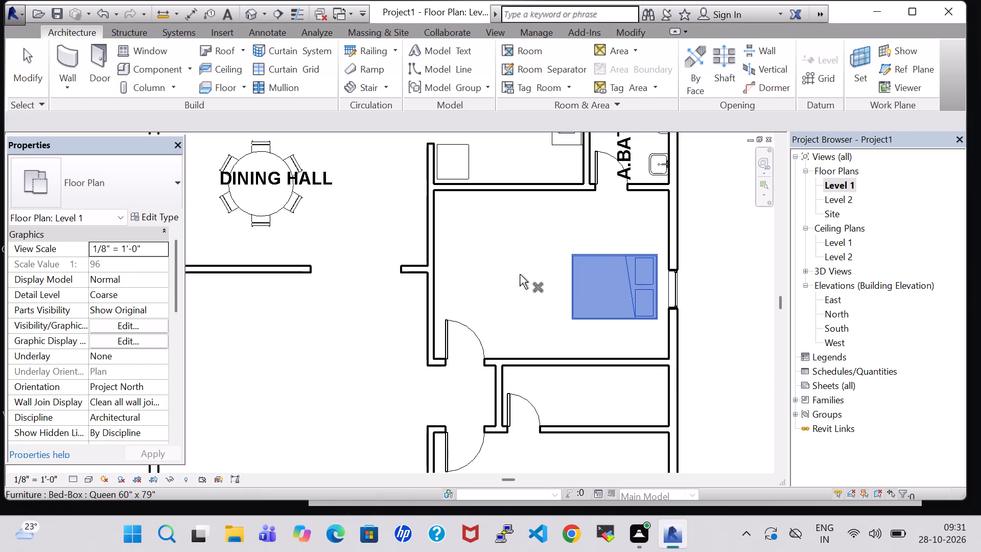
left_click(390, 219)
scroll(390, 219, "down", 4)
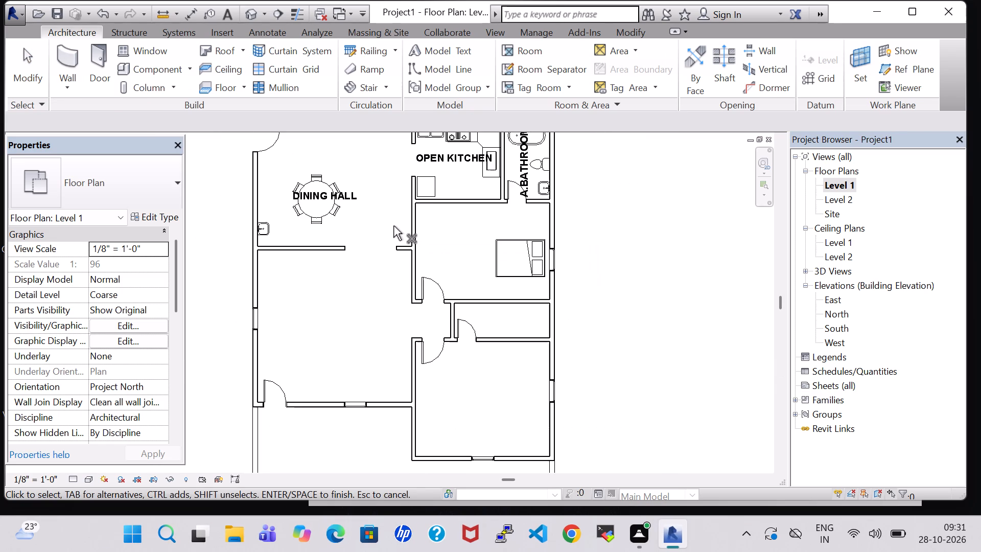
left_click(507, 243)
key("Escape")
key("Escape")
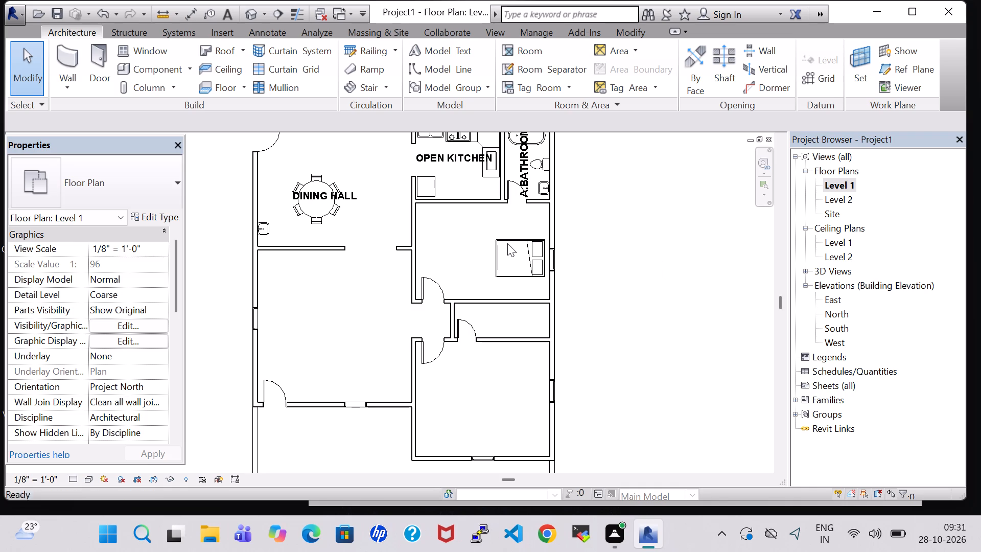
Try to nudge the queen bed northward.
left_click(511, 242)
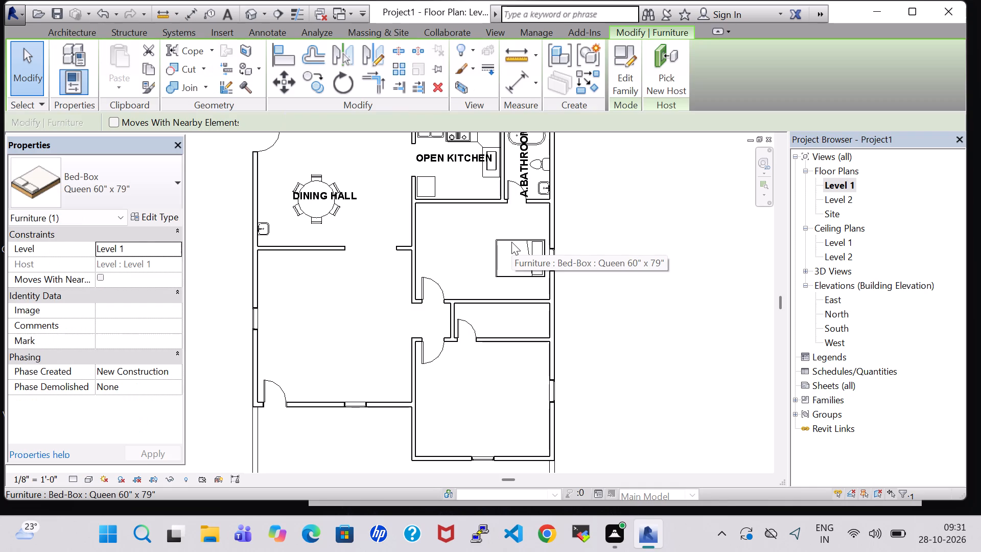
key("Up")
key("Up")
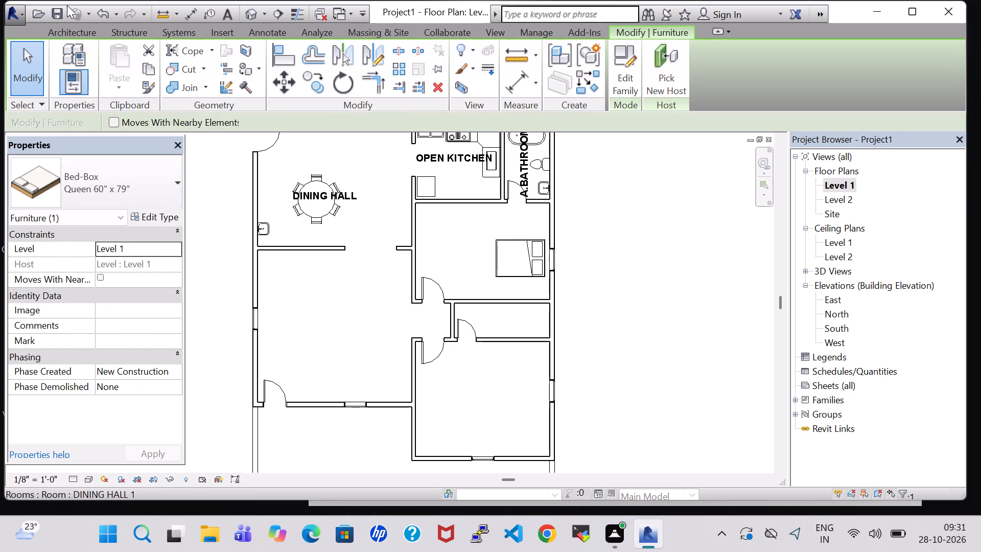
Save the project as Project102 in the work folder on the desktop.
left_click(59, 14)
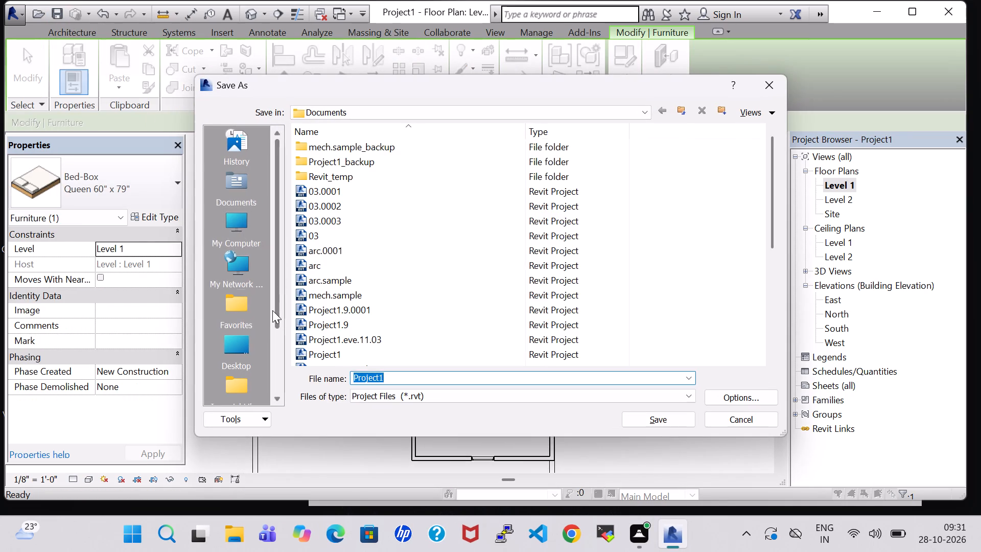
double_click(239, 357)
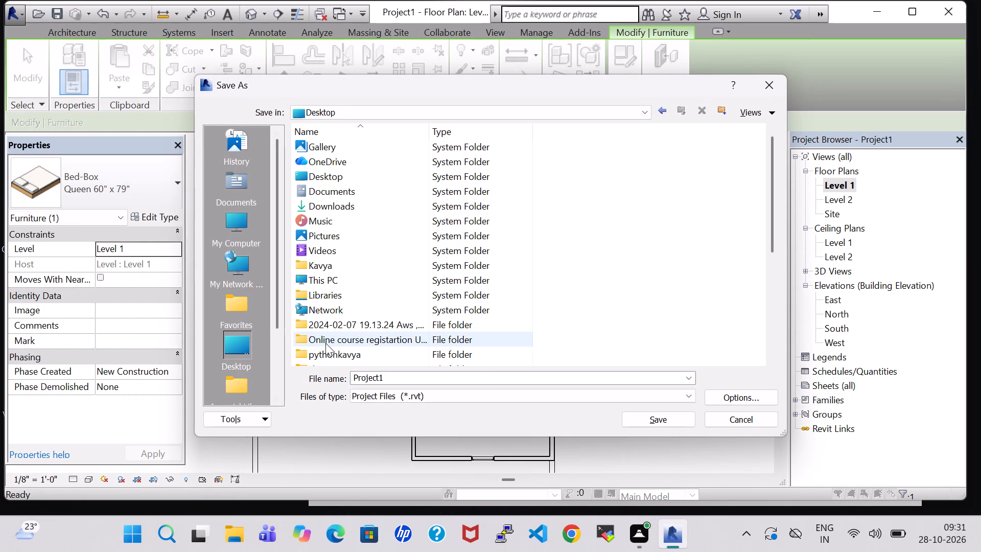
scroll(325, 343, "down", 2)
double_click(325, 337)
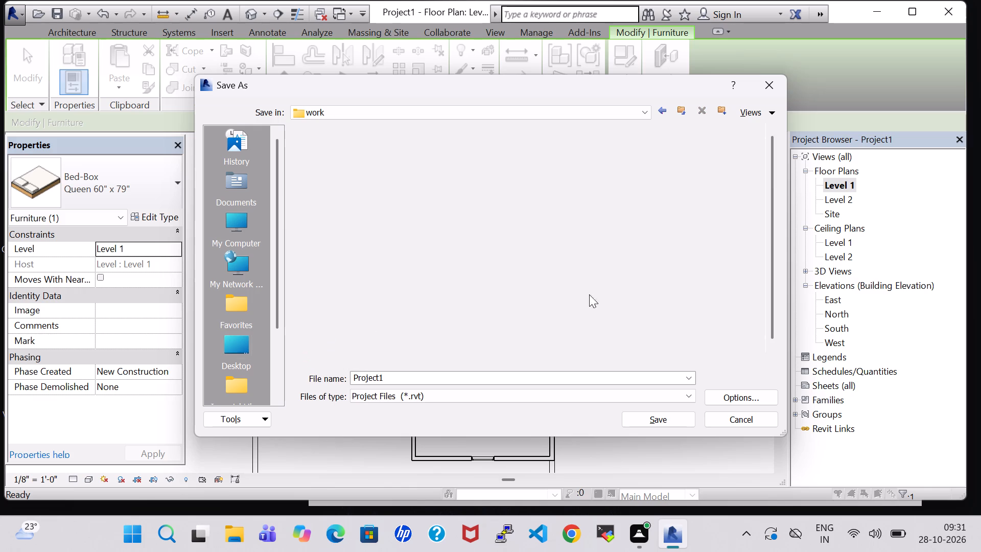
left_click_drag(774, 142, 770, 366)
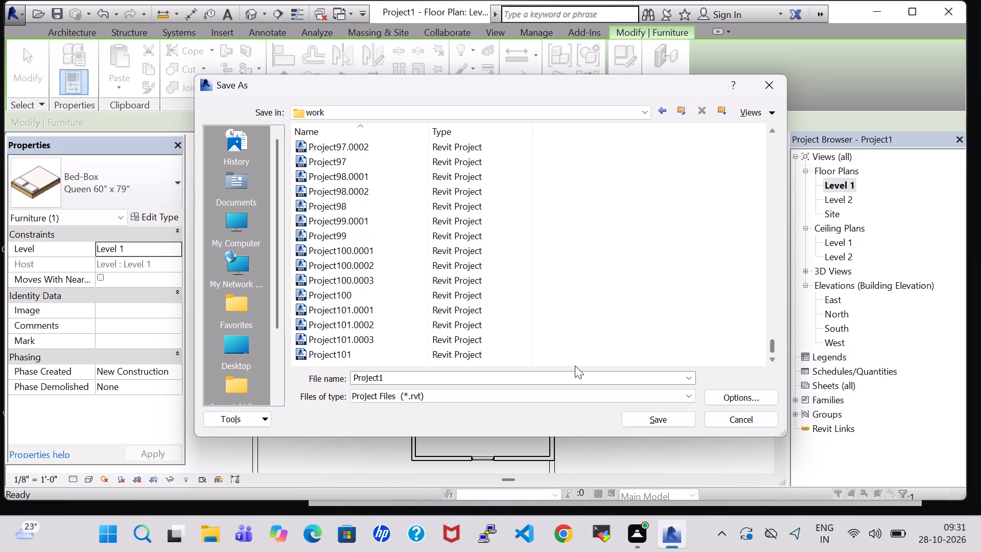
left_click(395, 378)
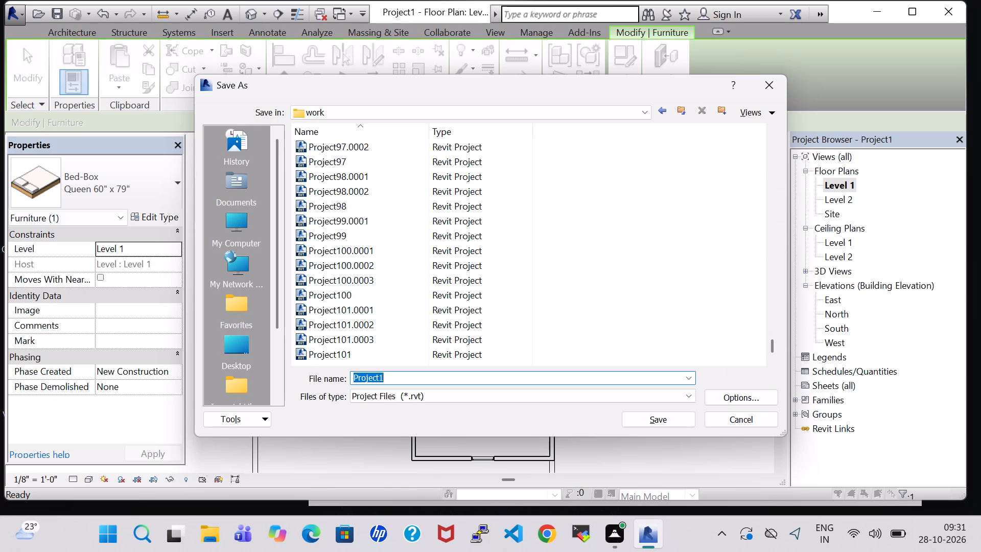
left_click(395, 378)
type("02")
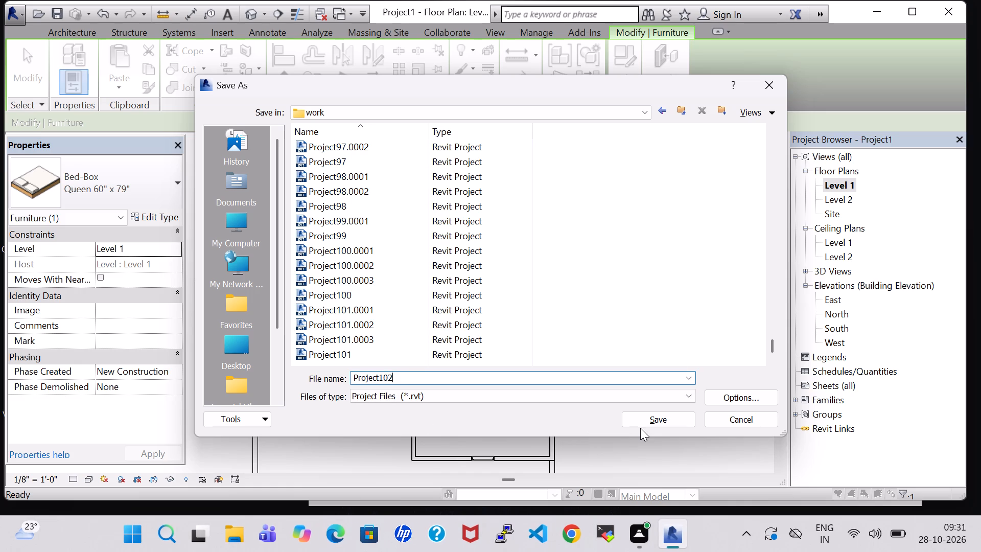
left_click(640, 415)
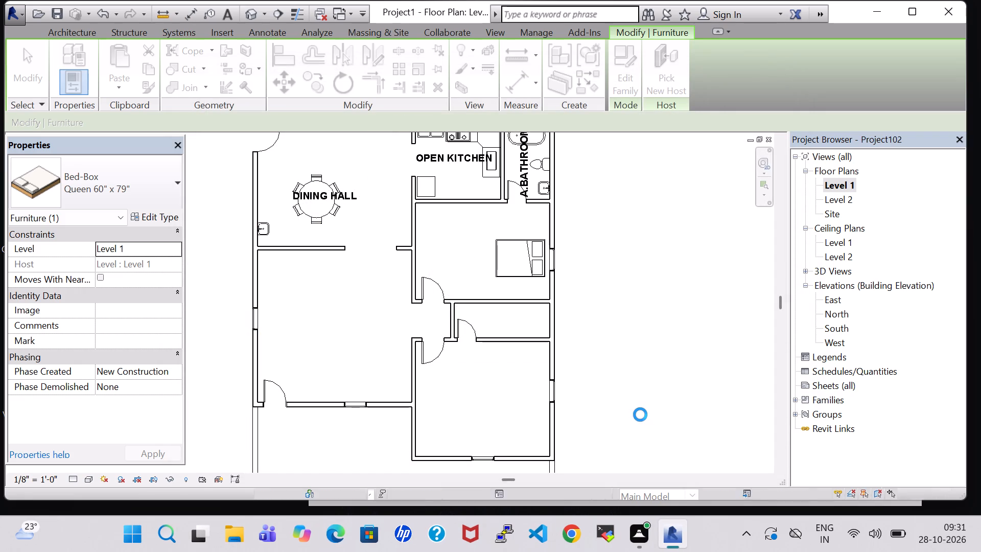
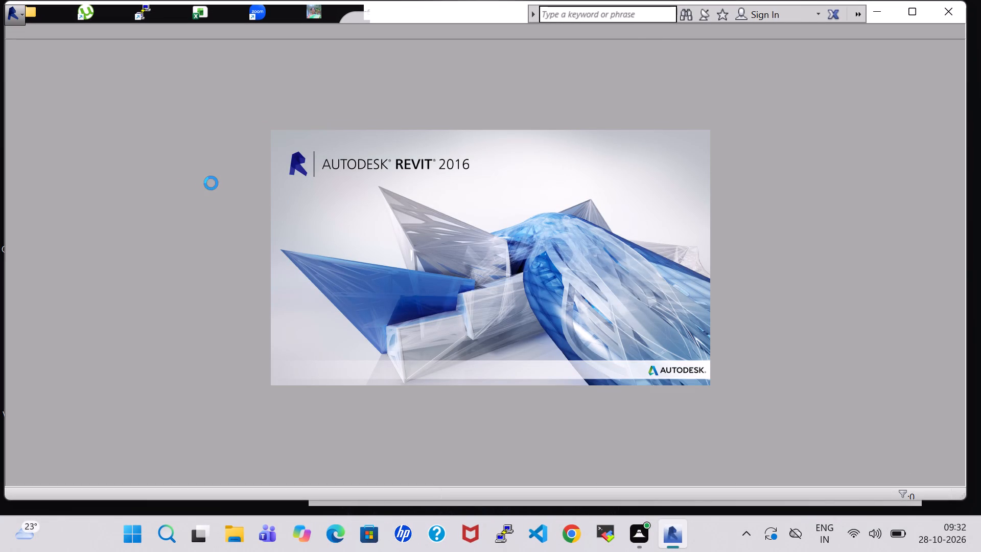
Open Project102 from the recent projects.
left_click(277, 120)
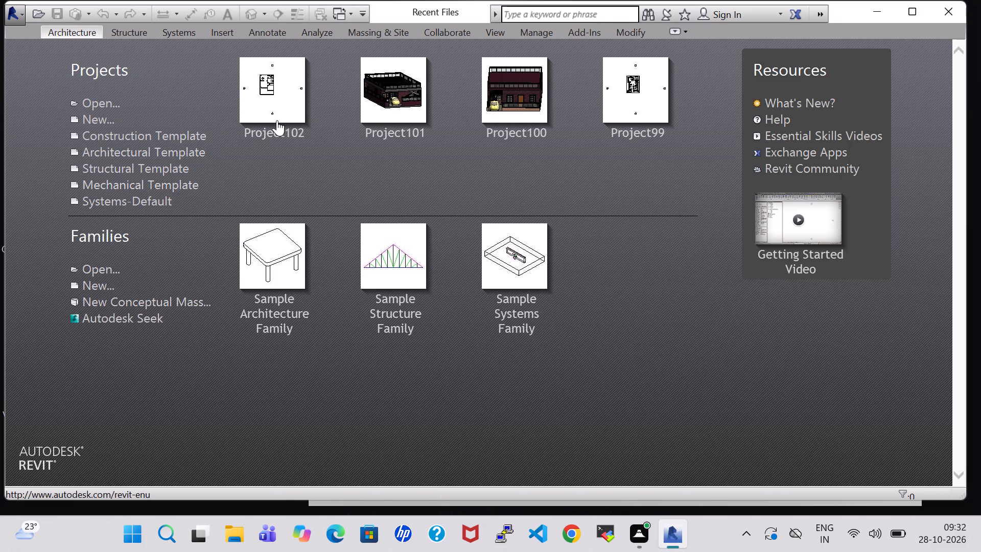
left_click(282, 134)
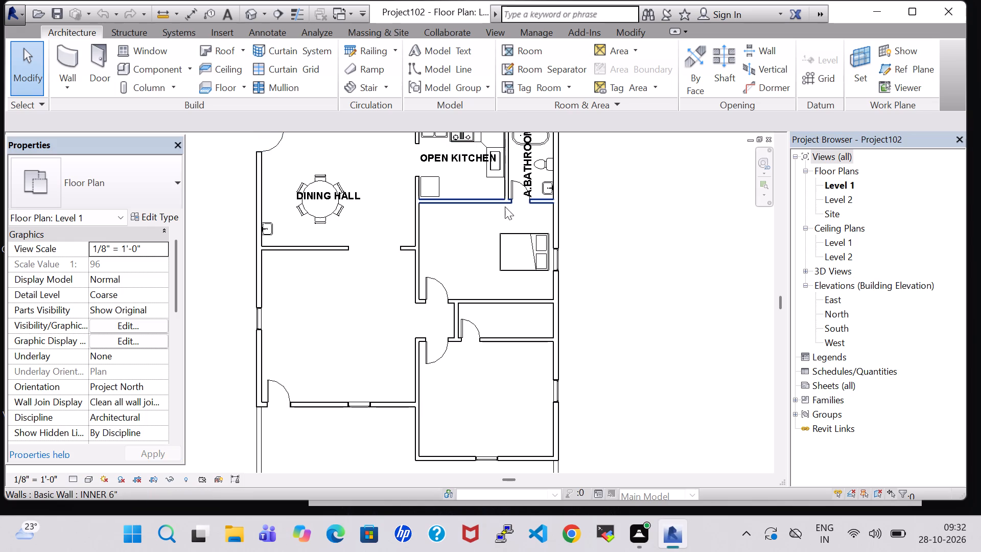
Nudge the queen bed in the room south of the kitchen slightly northward.
left_click(511, 236)
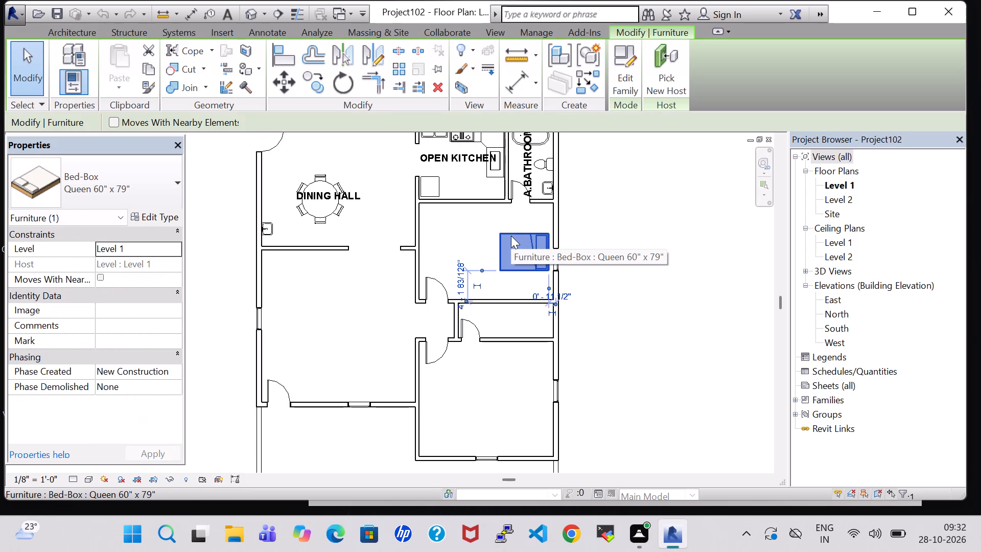
key("Up")
key("Up")
key("Down")
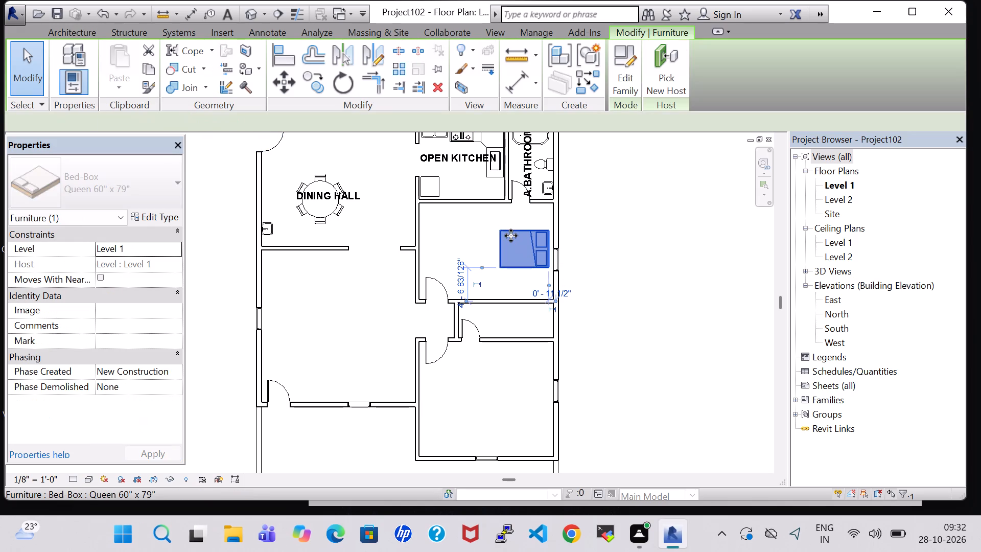
scroll(571, 242, "up", 4)
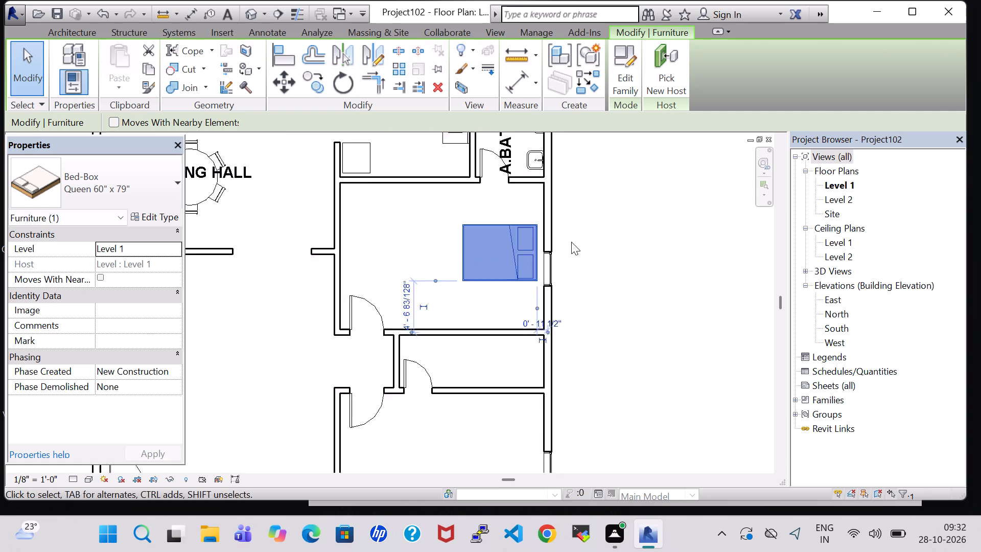
scroll(571, 242, "up", 1)
left_click(571, 242)
Nudge the 36" x 48" casement window beside the bed northward to 6' 4 1/2" from the room's north wall.
left_click(540, 271)
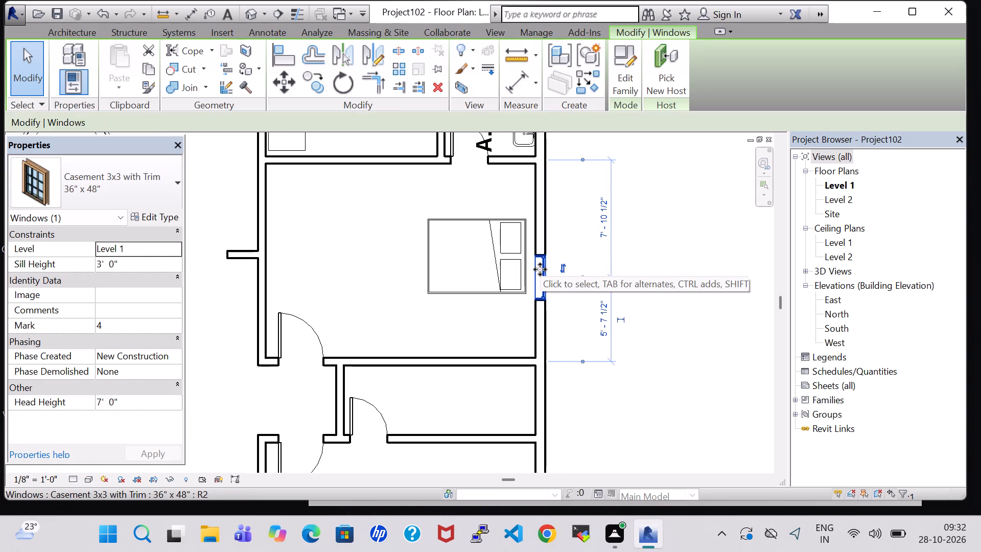
key("Up")
key("Up")
key("Up")
key("Up")
key("Up")
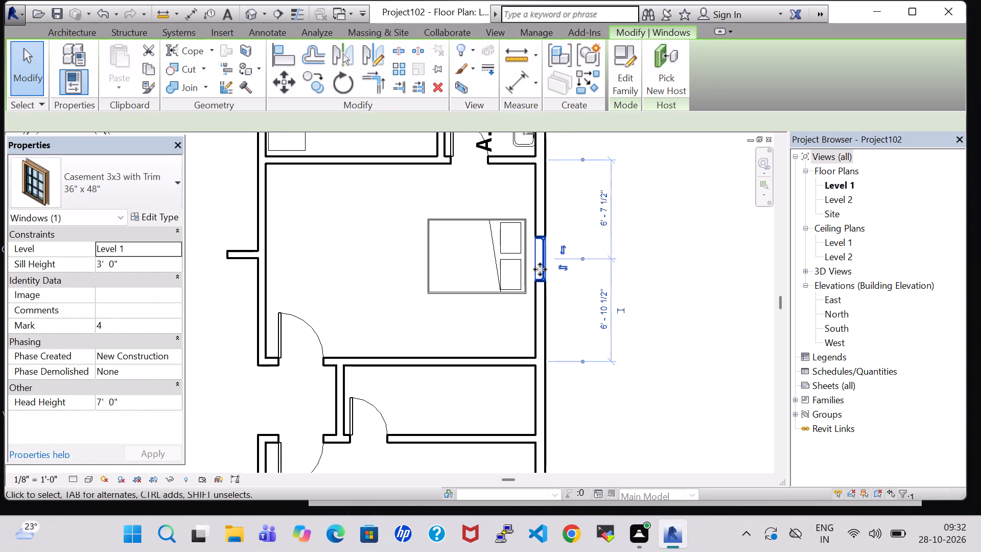
key("Up")
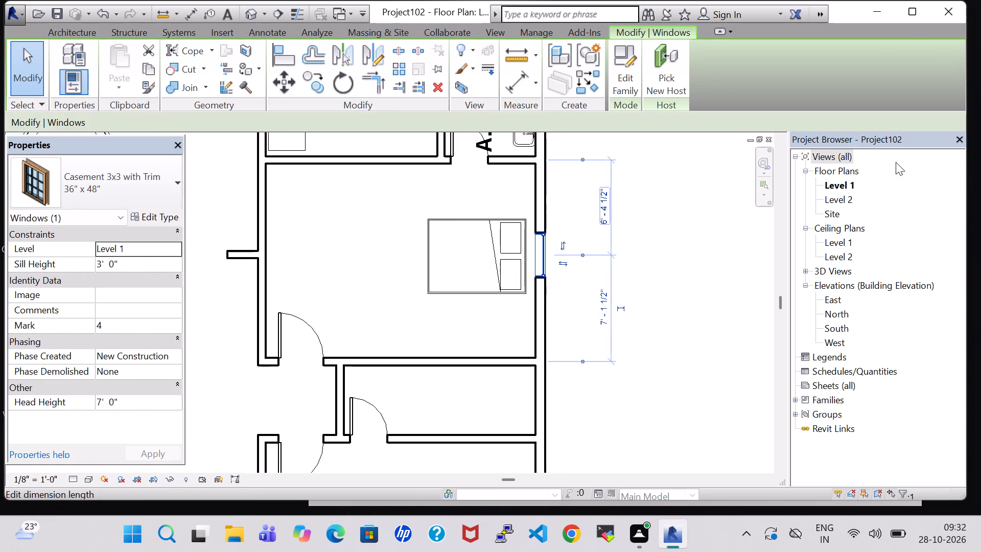
left_click(683, 187)
Load the Table-End family from the Tables folder of the Furniture library as a component.
left_click(155, 64)
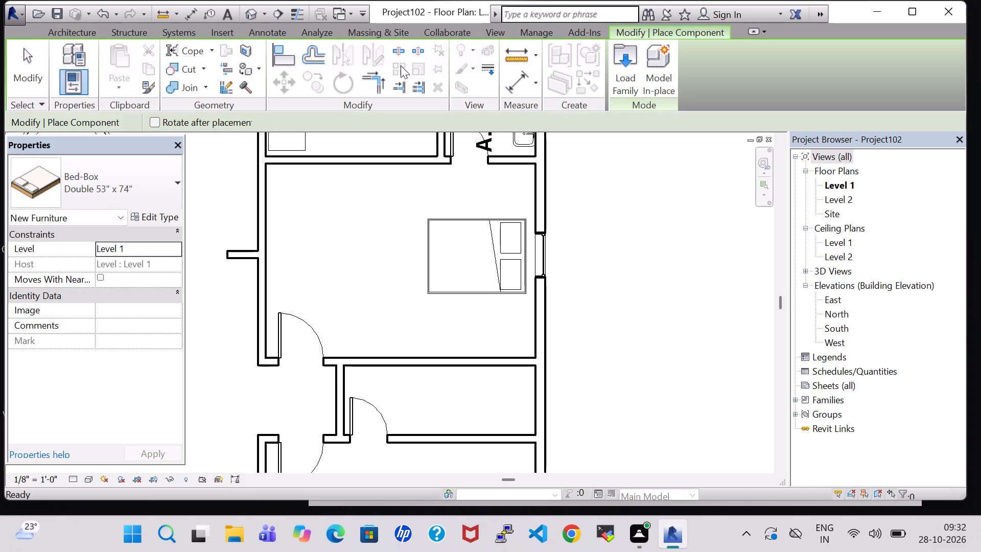
left_click(634, 68)
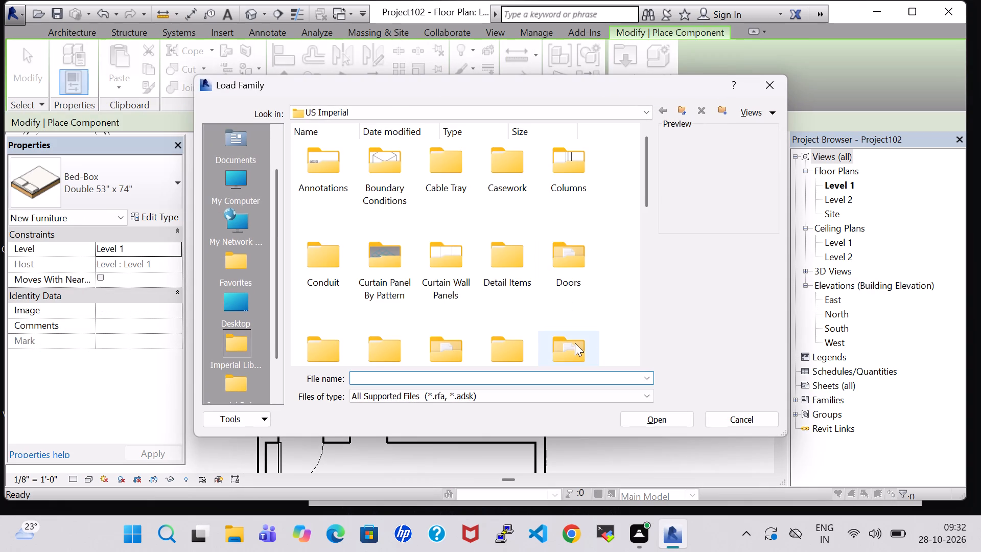
double_click(575, 343)
double_click(502, 188)
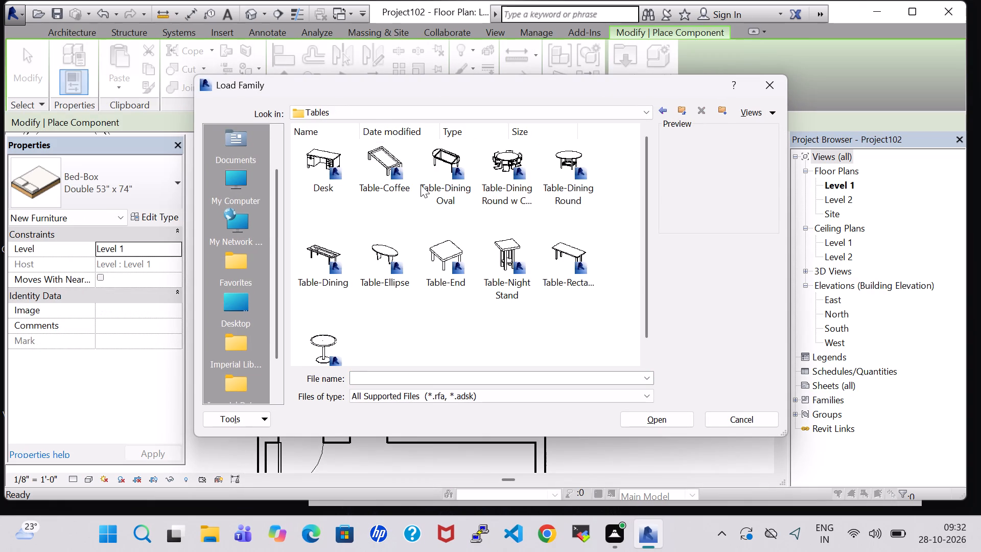
left_click(436, 254)
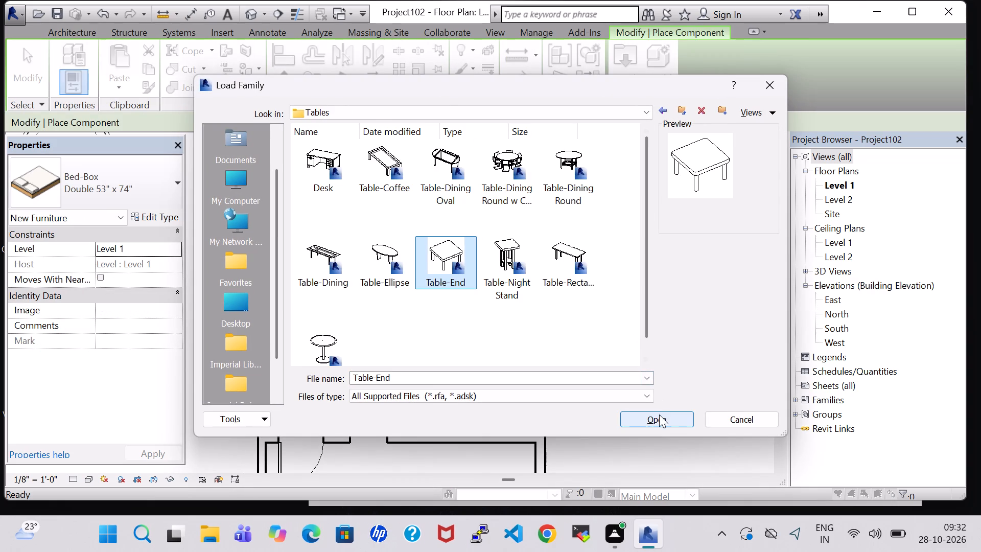
left_click(659, 415)
Place a 24" x 24" Table-End north of the queen bed, near the window wall.
scroll(504, 194, "up", 3)
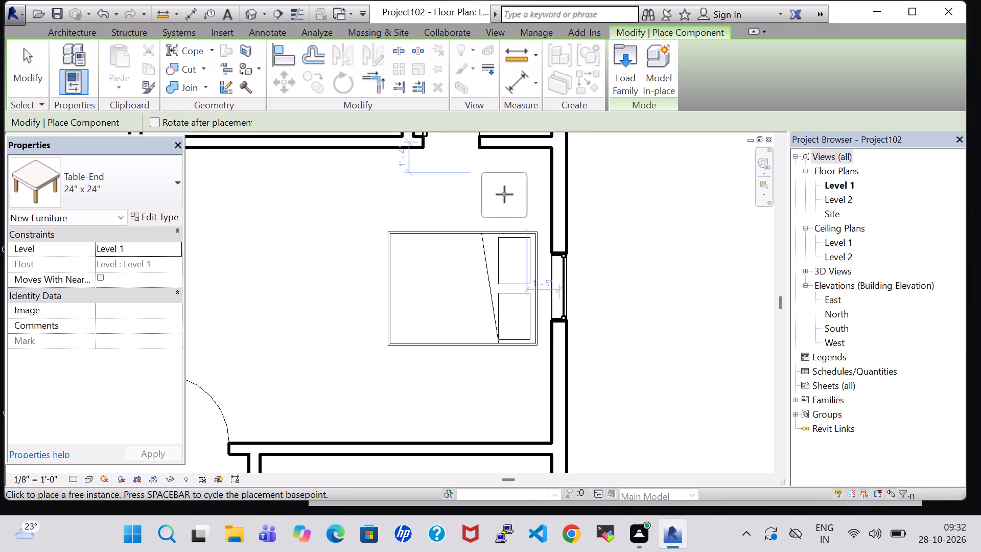
scroll(504, 194, "up", 2)
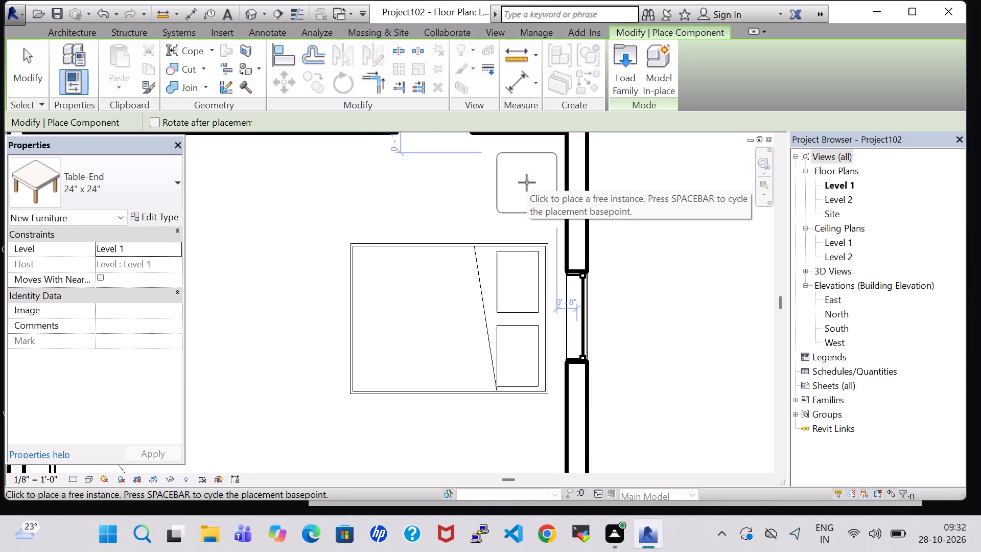
left_click(527, 182)
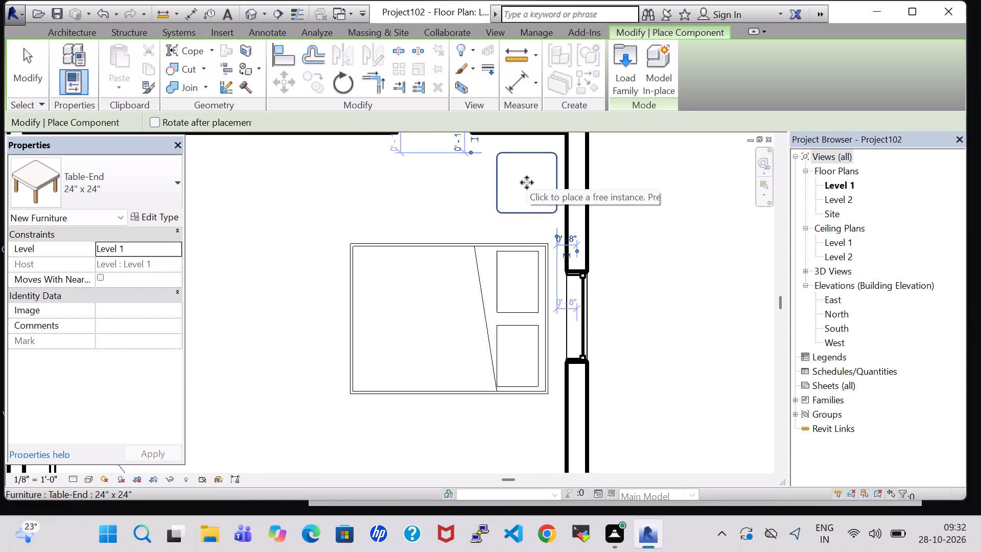
key("Escape")
key("Escape")
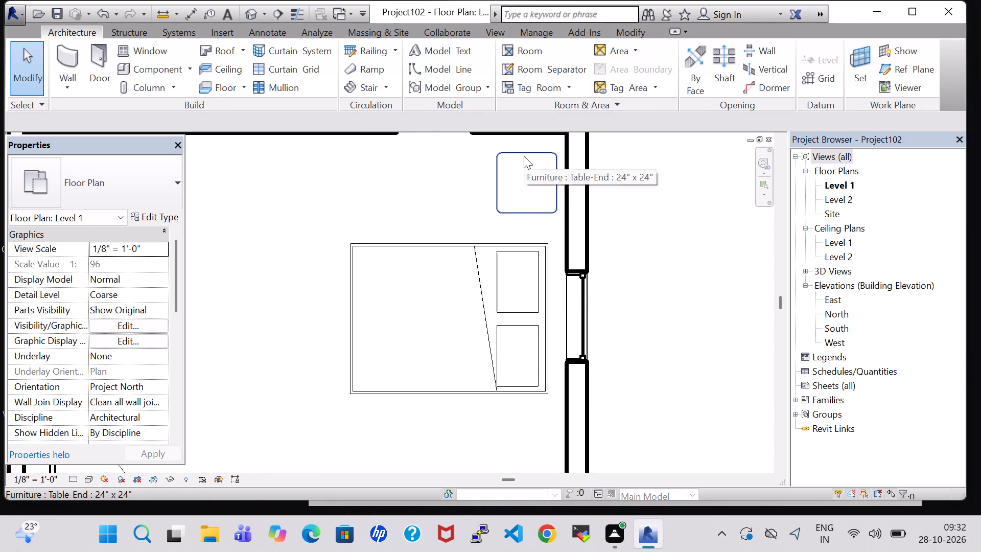
Set the height of the 24" x 24" Table-End type to 2' 0".
left_click(524, 156)
left_click(149, 215)
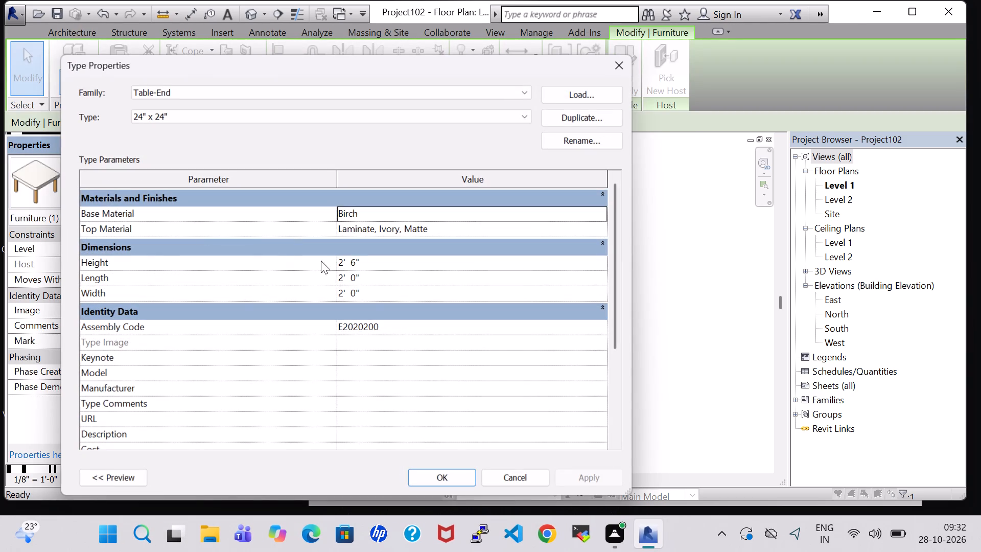
left_click(356, 263)
key("BackSpace")
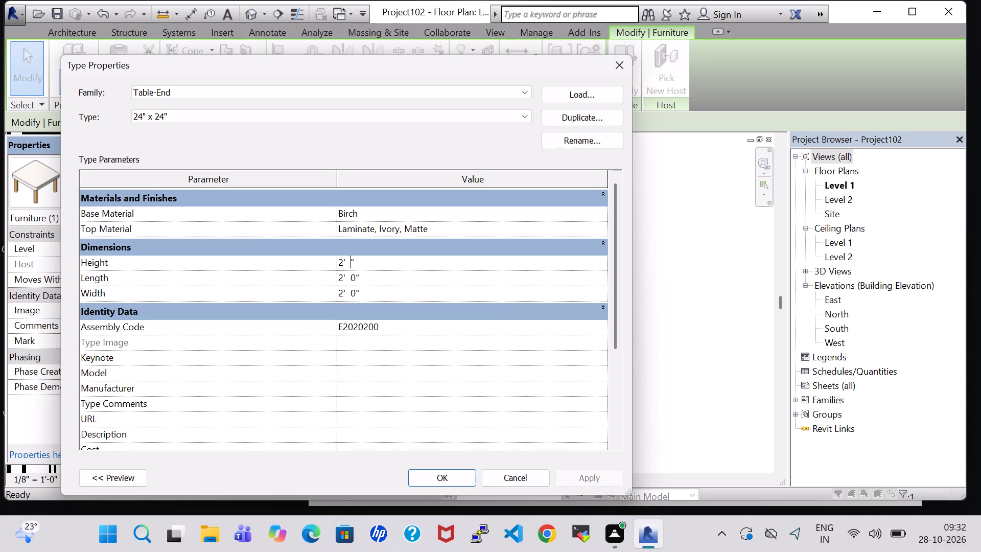
key("0")
key("Return")
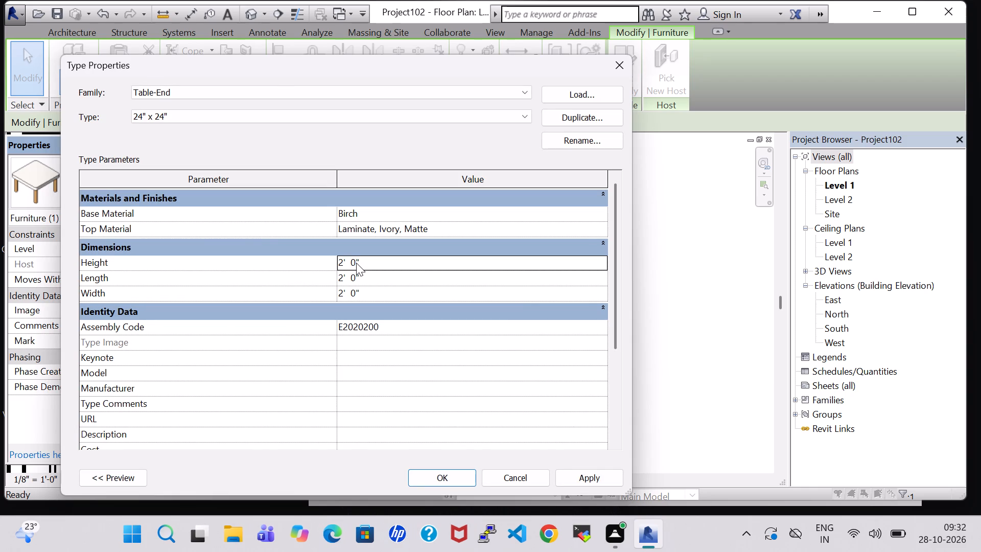
left_click(422, 481)
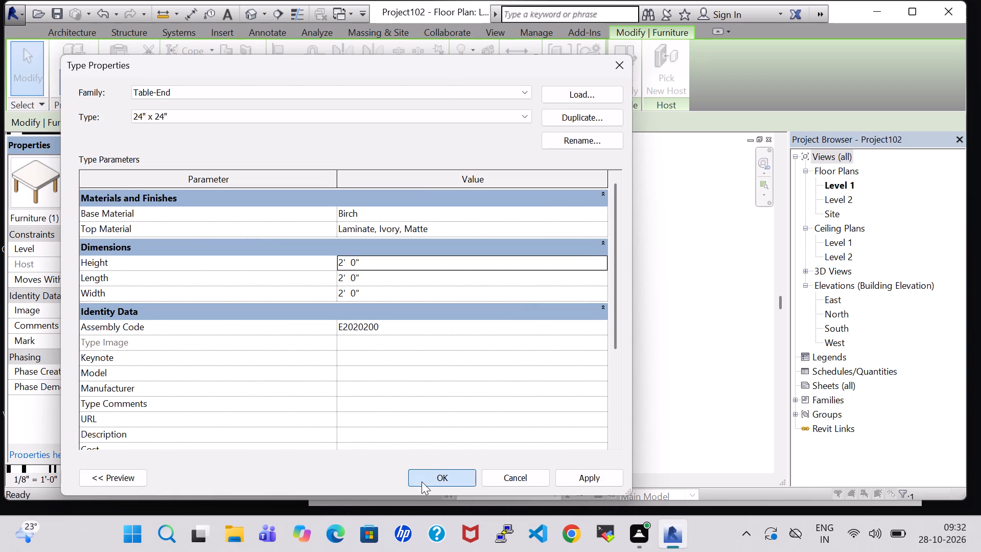
left_click(688, 344)
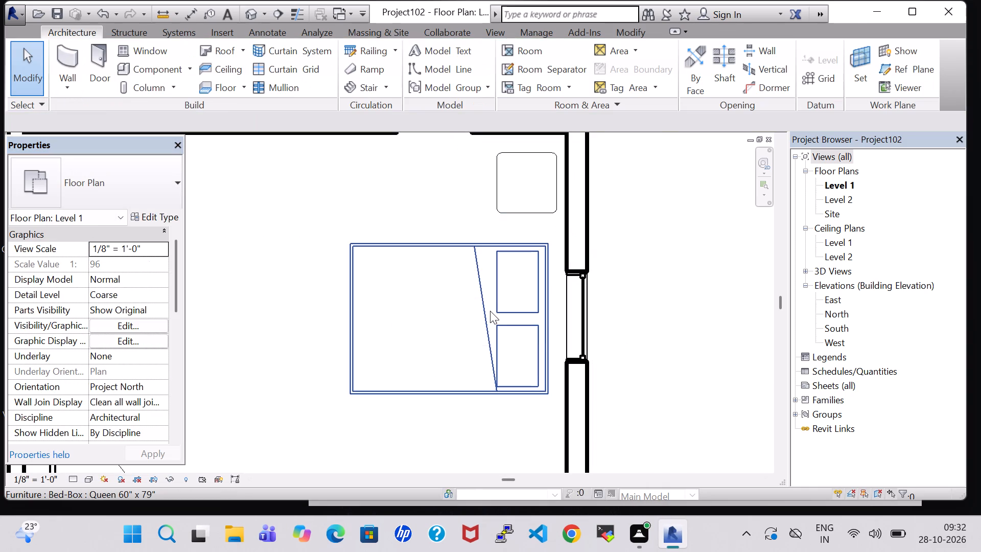
Nudge the queen bed eastward until its head end meets the window wall.
left_click(490, 311)
key("Right")
key("Right")
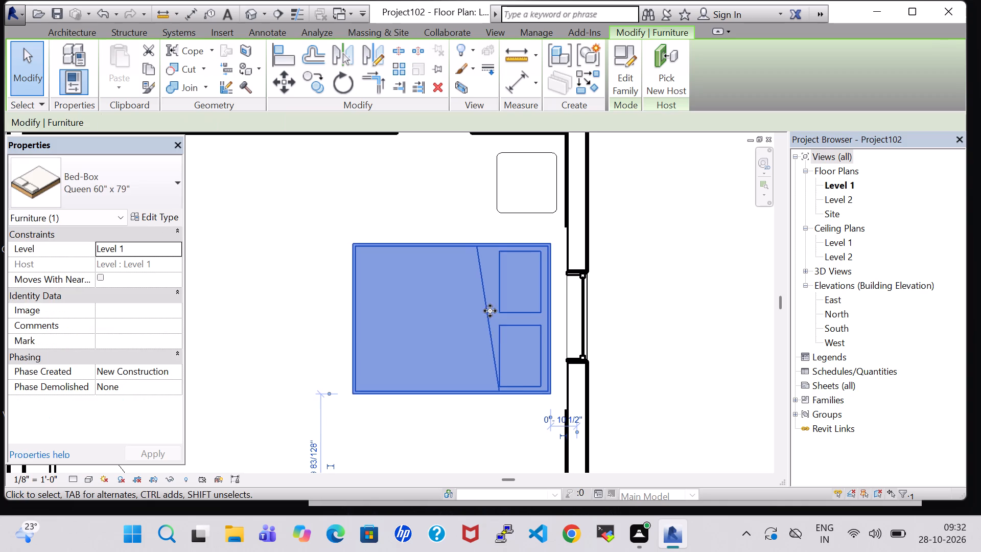
key("Right")
key("Right")
key("Right")
key("Right")
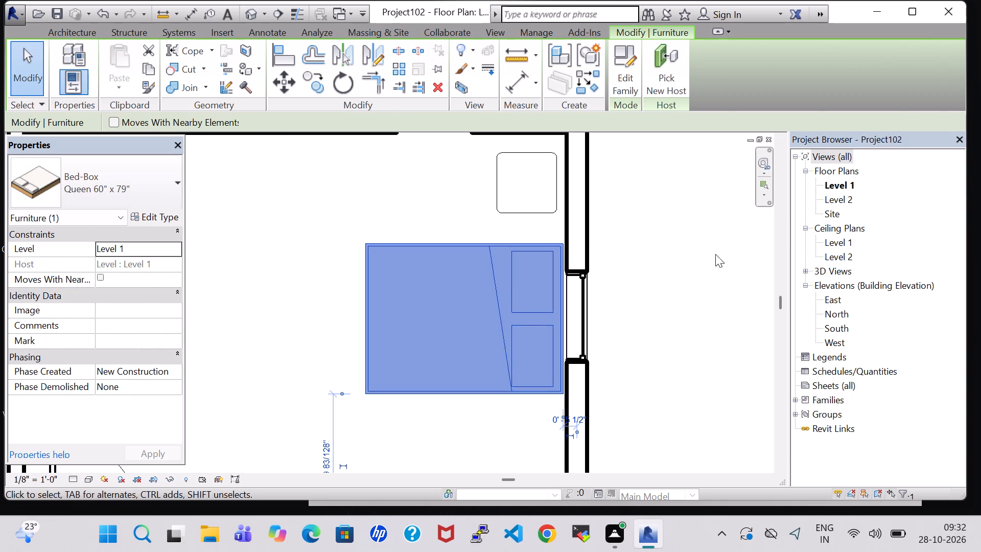
left_click(682, 253)
Nudge the end table southward close to the bed and eastward against the window wall.
left_click(553, 205)
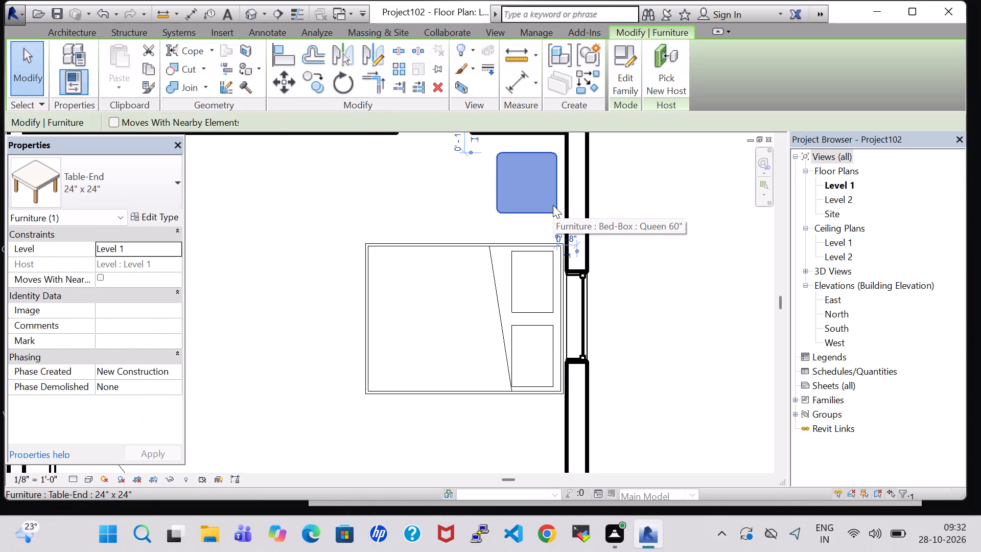
key("Down")
key("Down")
key("Down")
key("Down")
key("Down")
key("Down")
key("Down")
key("Down")
key("Down")
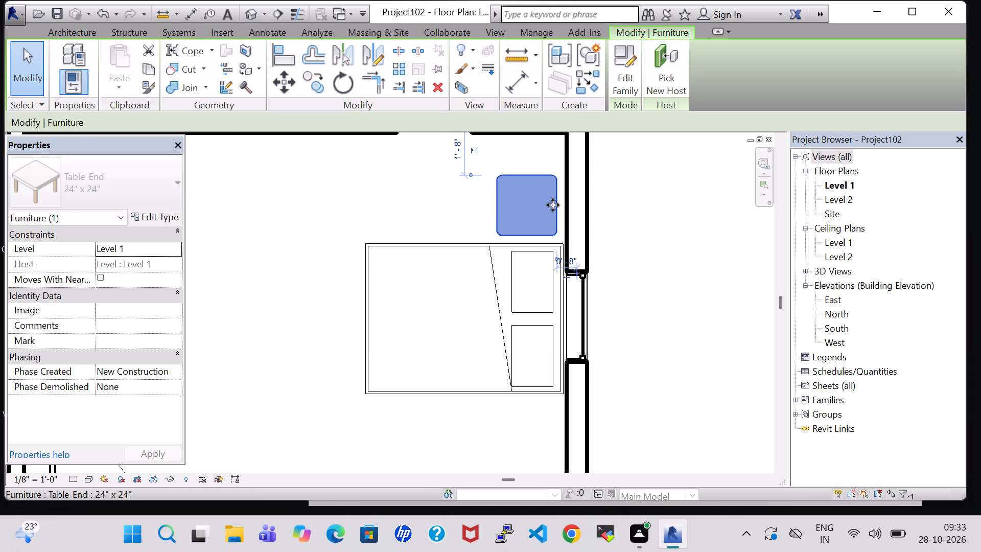
key("Down")
key("Right")
key("Right")
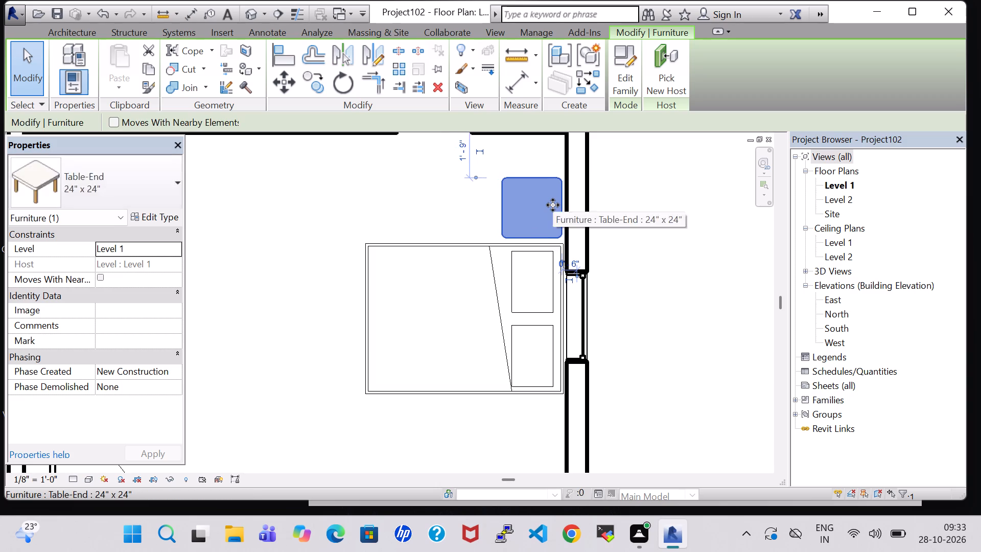
key("Down")
left_click(658, 236)
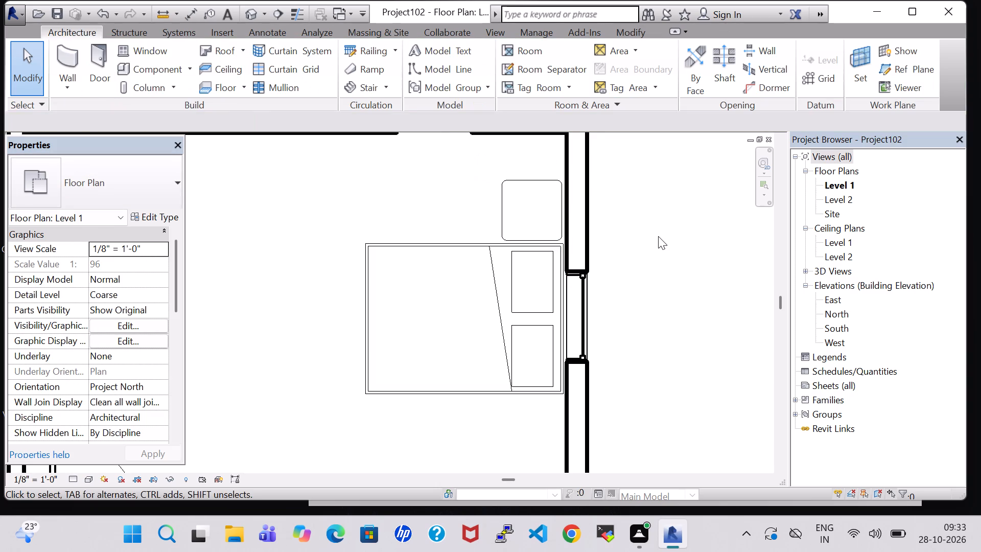
Load the Table-Coffee family from the Tables folder of the Furniture library as a component.
middle_click_drag(658, 236, 679, 146)
scroll(679, 154, "down", 3)
middle_click_drag(679, 165, 686, 223)
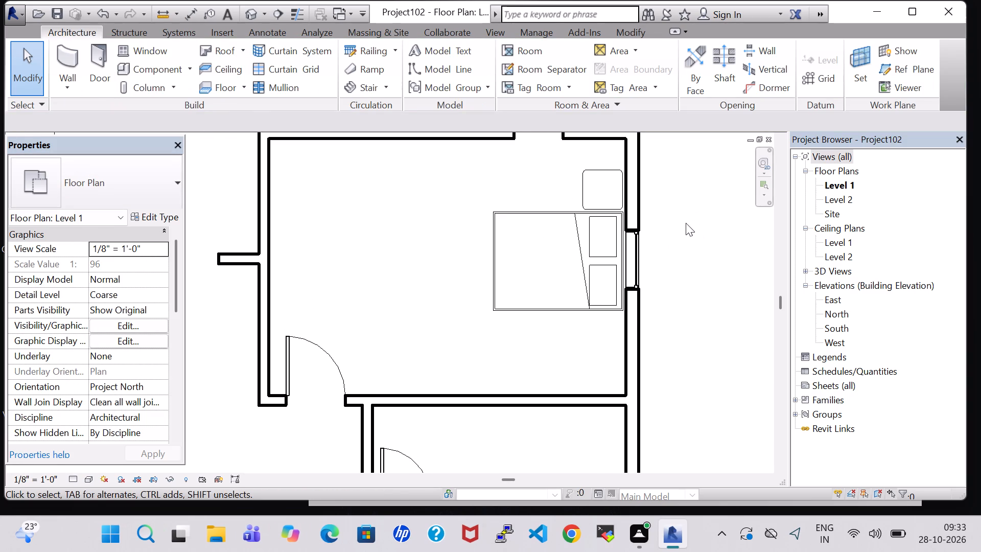
left_click(150, 67)
left_click(625, 75)
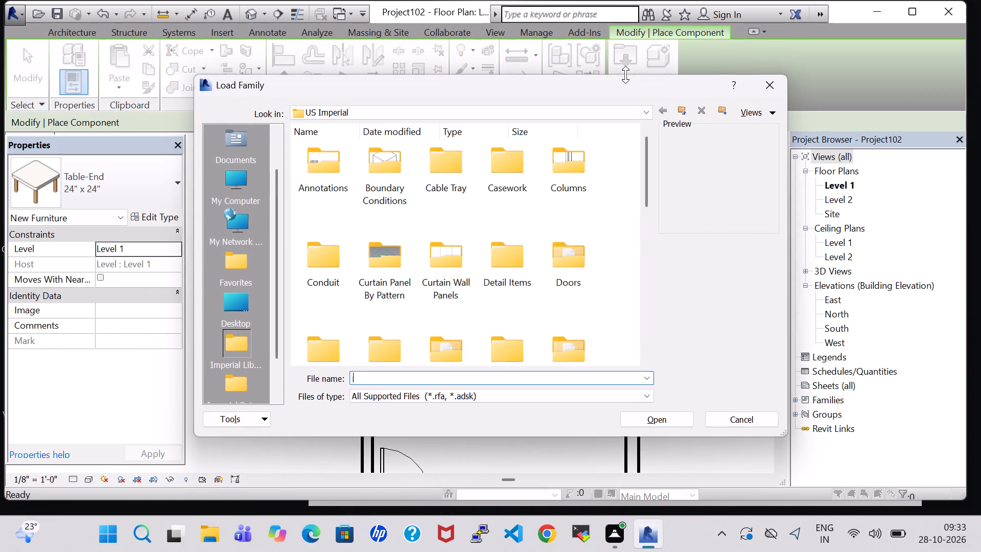
scroll(562, 291, "down", 1)
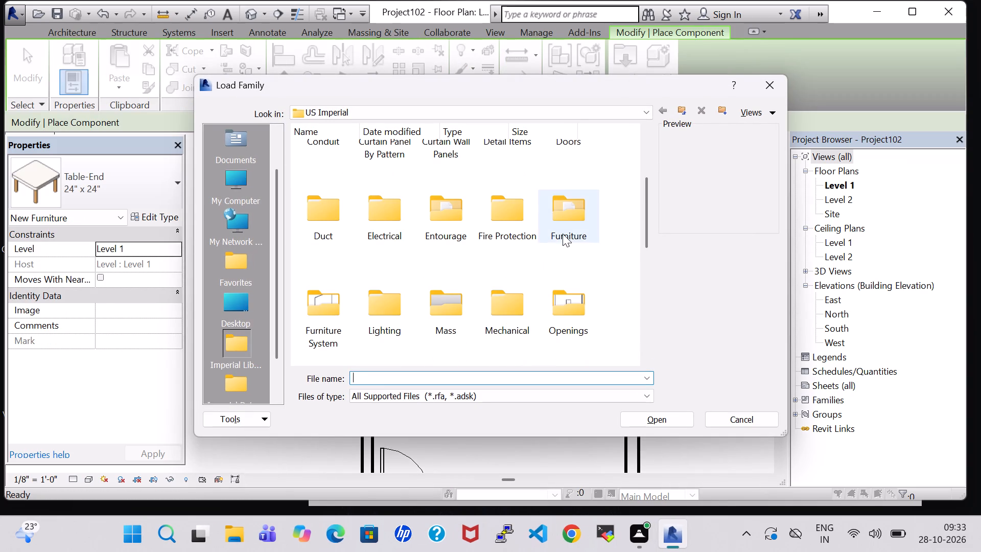
double_click(563, 234)
double_click(494, 171)
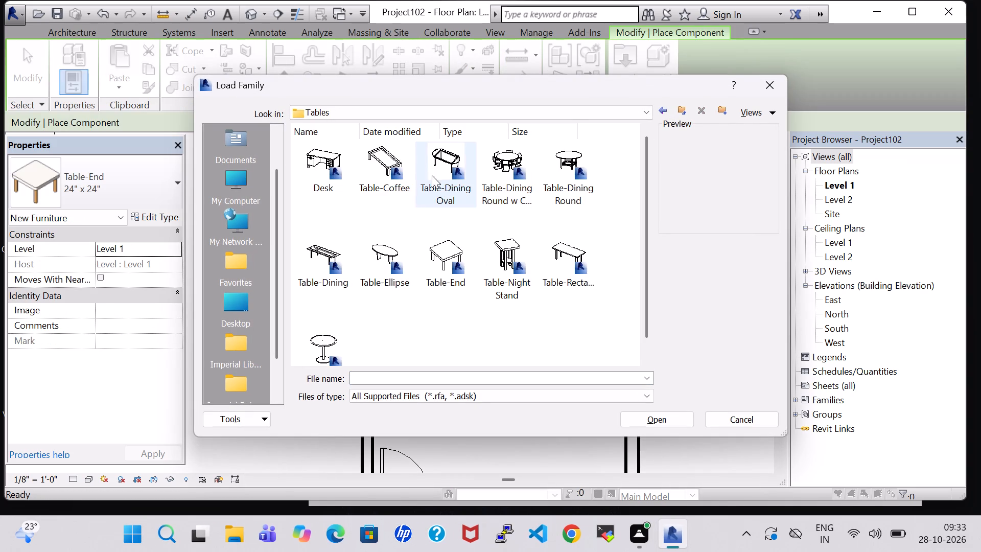
left_click(391, 150)
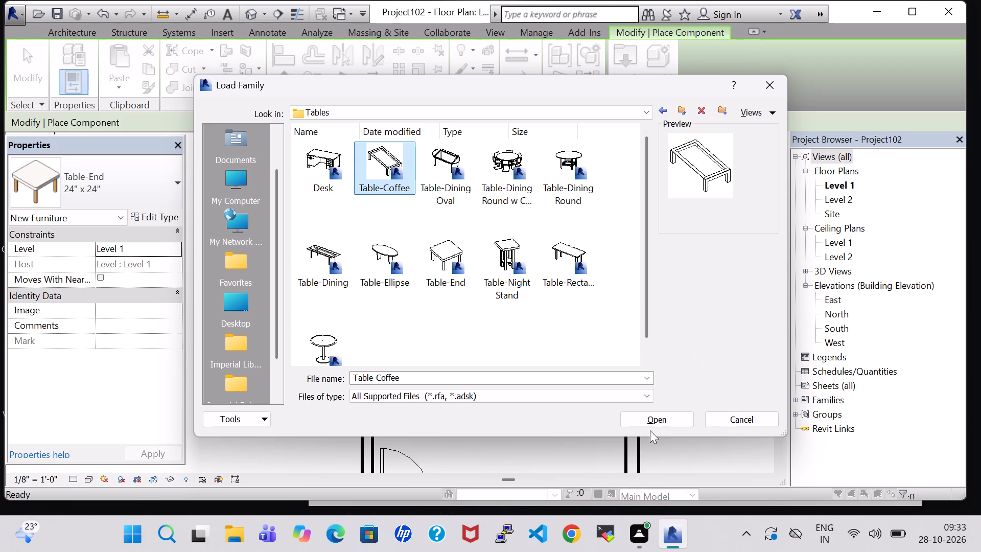
left_click(649, 421)
Place a 24" x 24" x 24" Table-Coffee south of the queen bed, near the window wall.
scroll(594, 340, "up", 2)
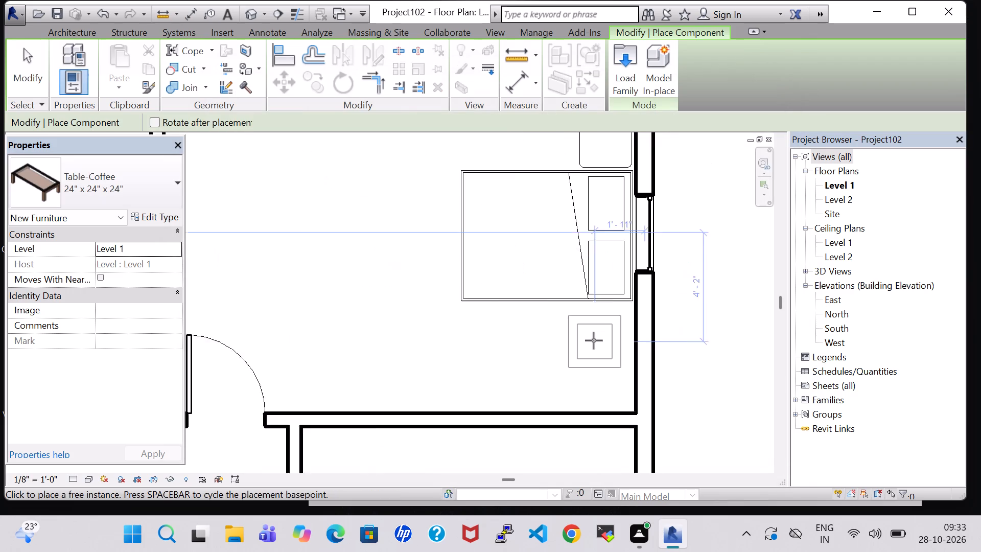
scroll(594, 340, "up", 4)
double_click(609, 334)
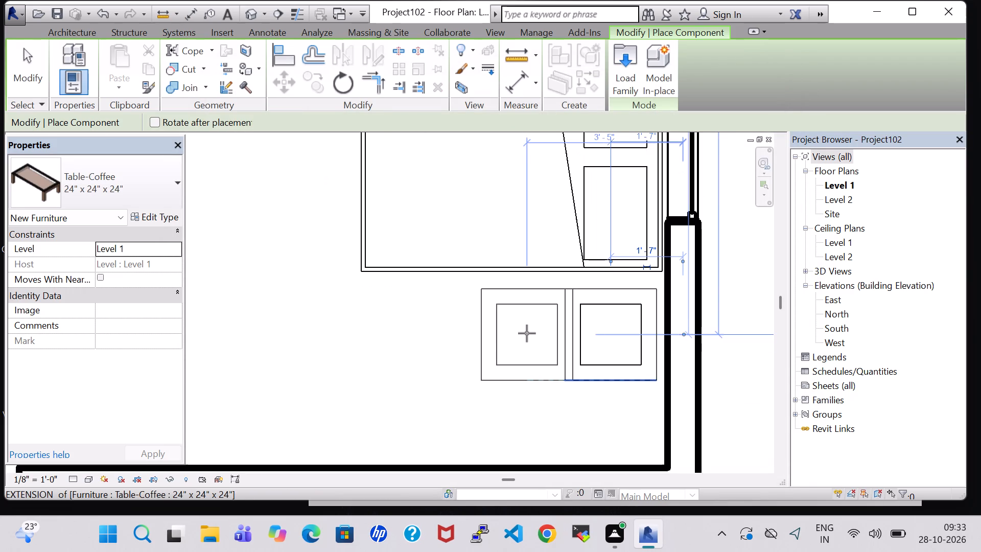
key("Escape")
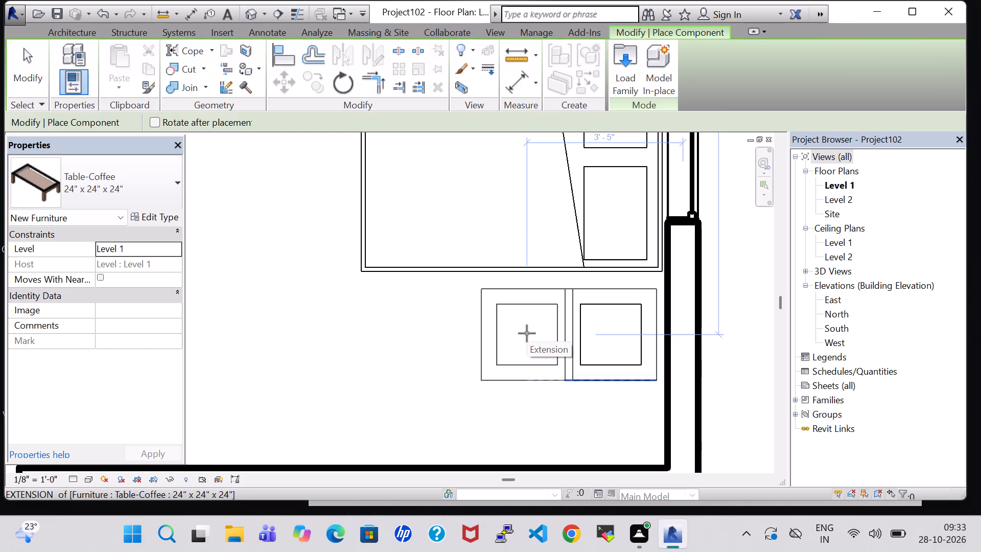
Nudge the coffee table northward close to the queen bed and slightly eastward toward the window wall.
key("Escape")
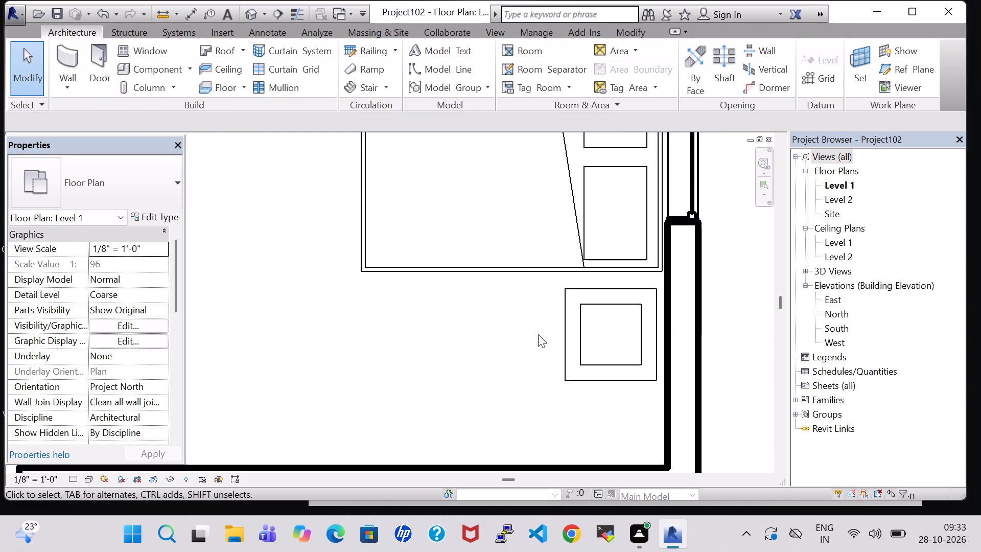
left_click(563, 342)
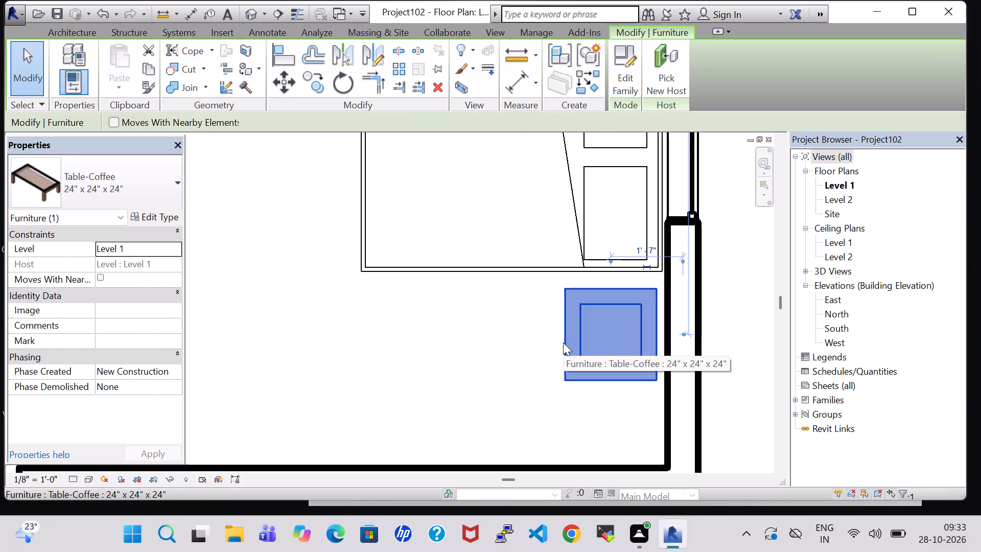
key("Up")
key("Up")
key("Up")
key("Right")
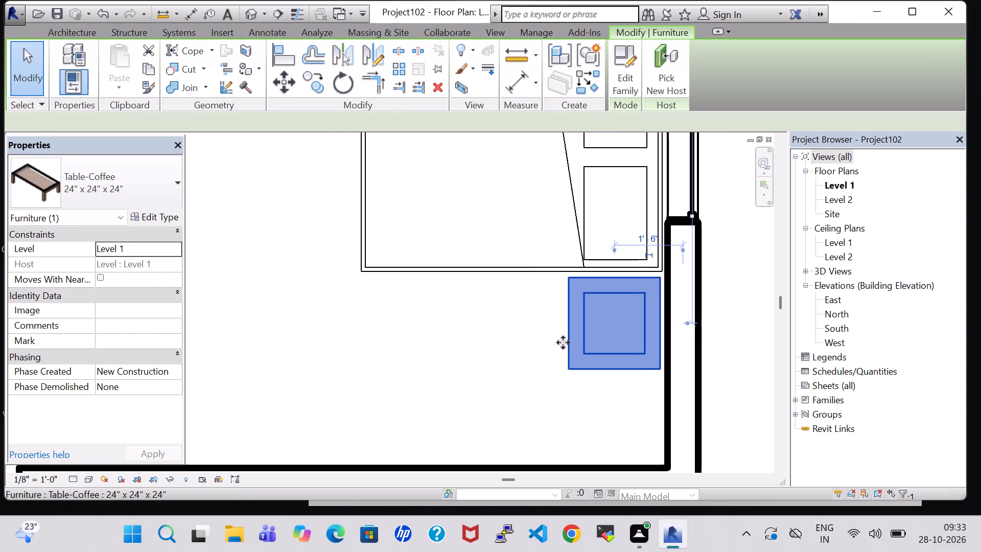
key("Up")
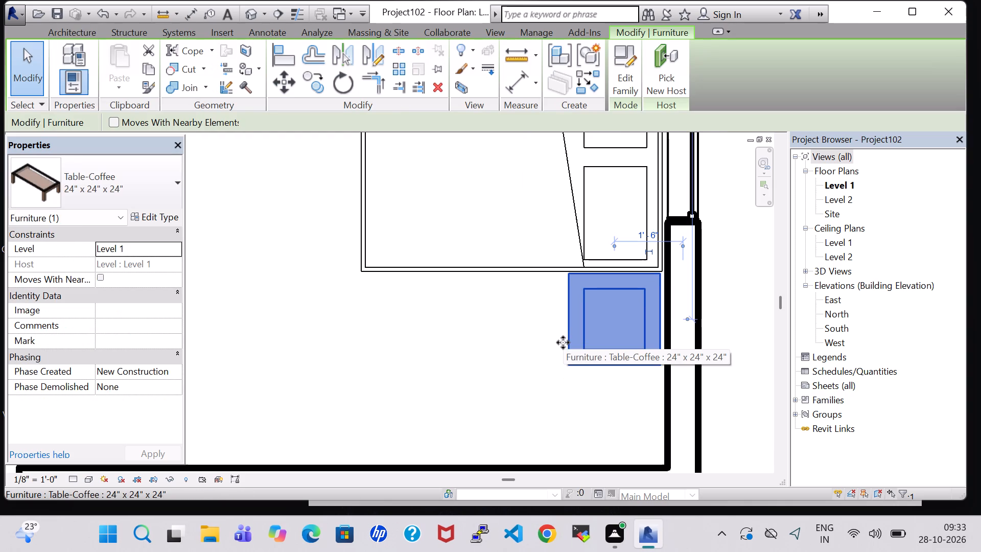
key("Down")
left_click(498, 344)
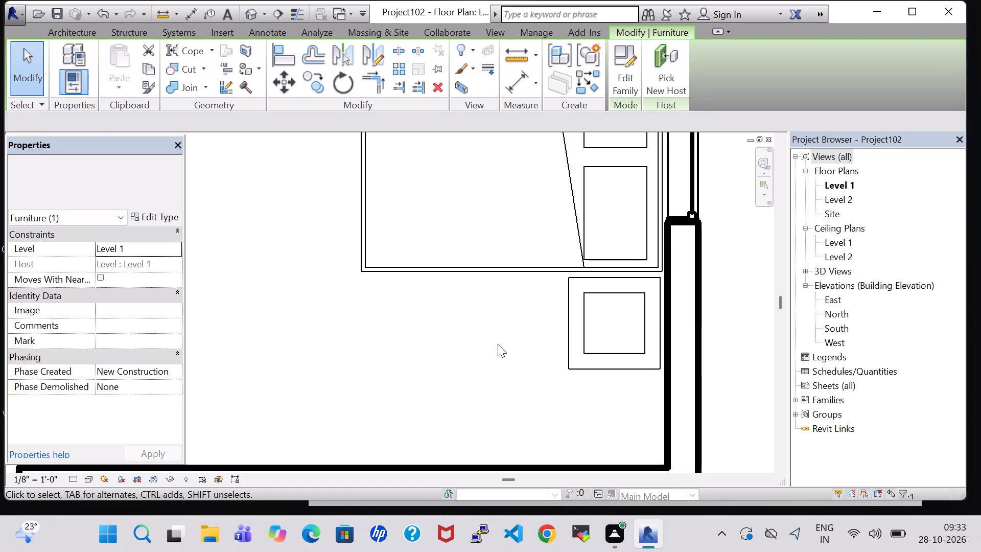
Load the RPC Plant - Tropical family from the Planting folder of the US Imperial library as a component.
scroll(498, 344, "down", 5)
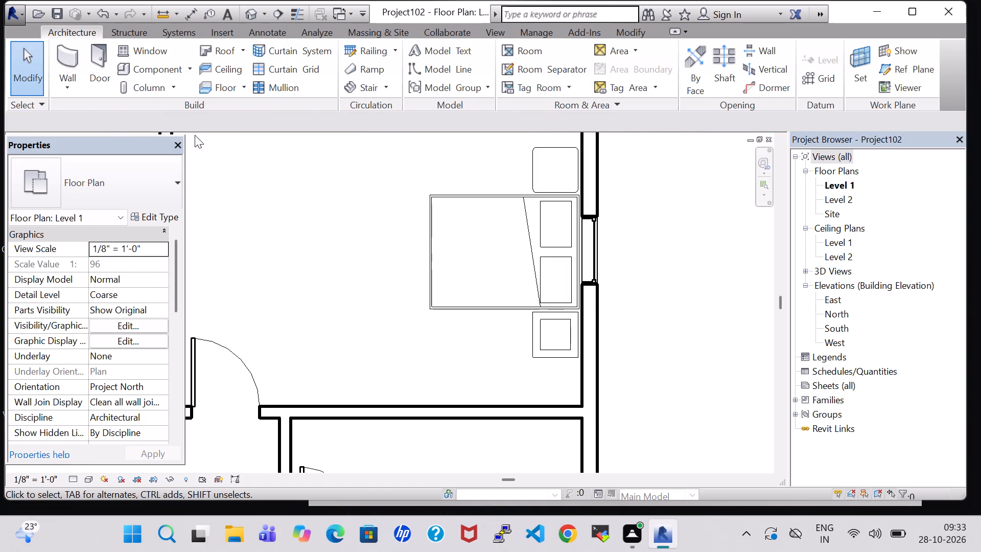
left_click(161, 65)
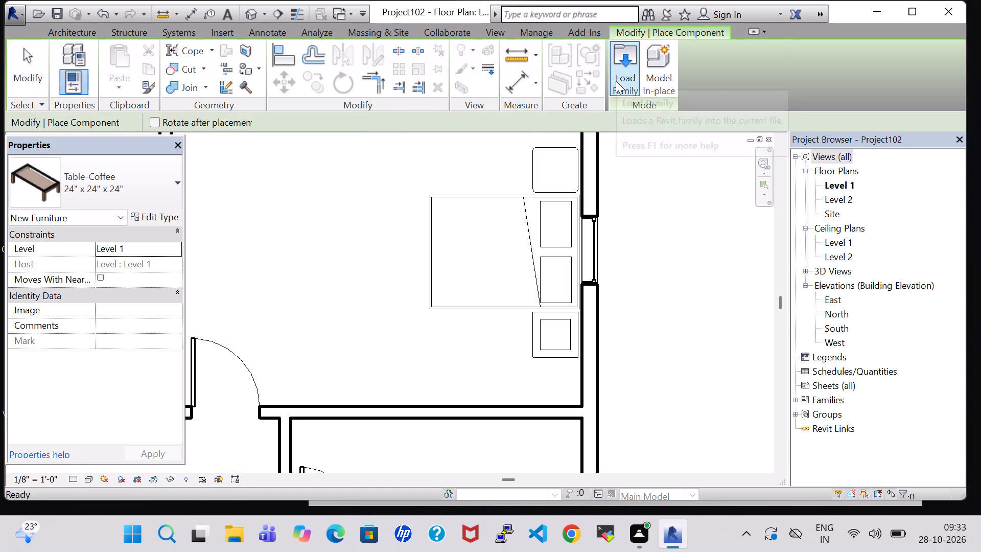
left_click(616, 81)
left_click(452, 277)
key("p")
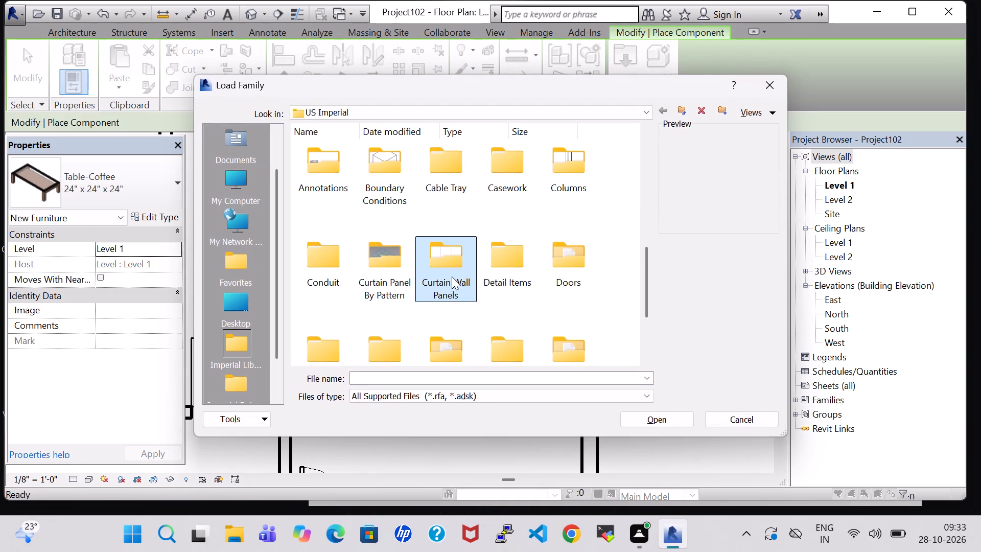
double_click(383, 172)
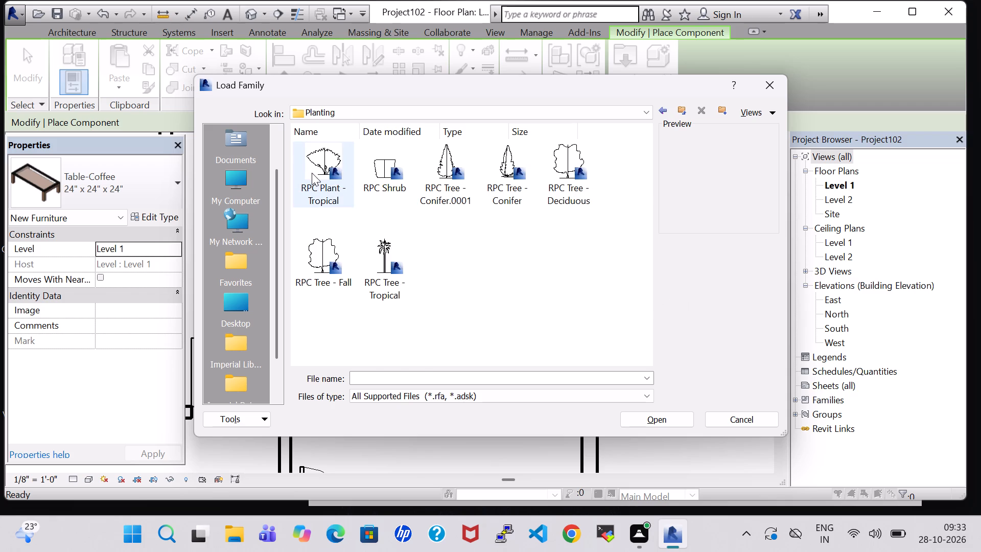
left_click(312, 173)
left_click(671, 417)
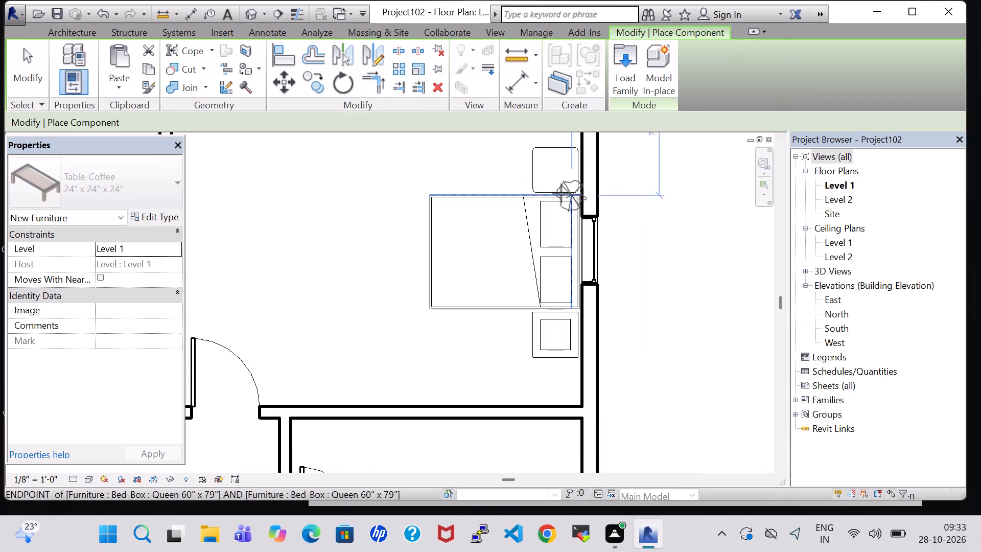
Place an Agave - 1.5' tropical plant at the west edge of the end table north of the bed.
left_click(528, 166)
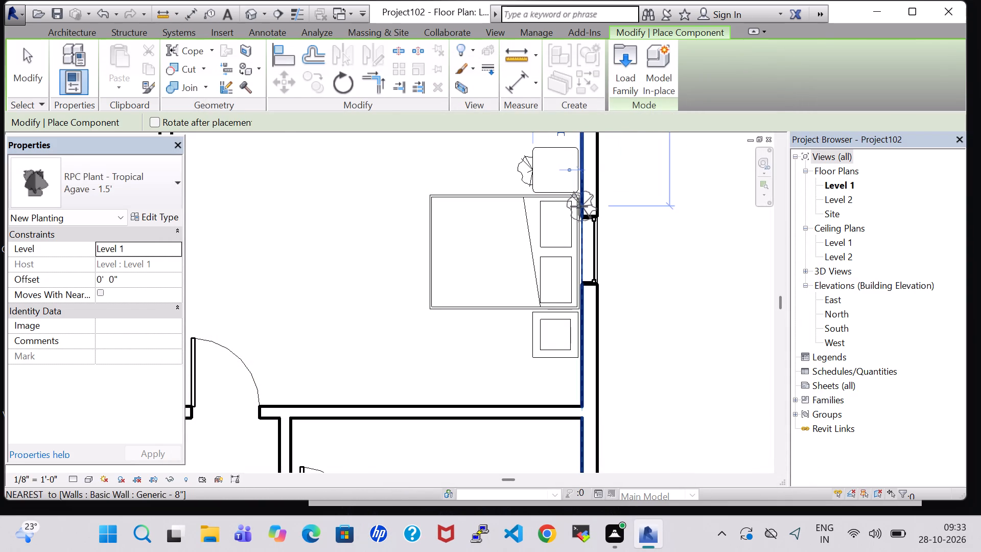
key("Escape")
key("Escape")
Set the agave plant's offset from Level 1 to 2' 0".
left_click(521, 172)
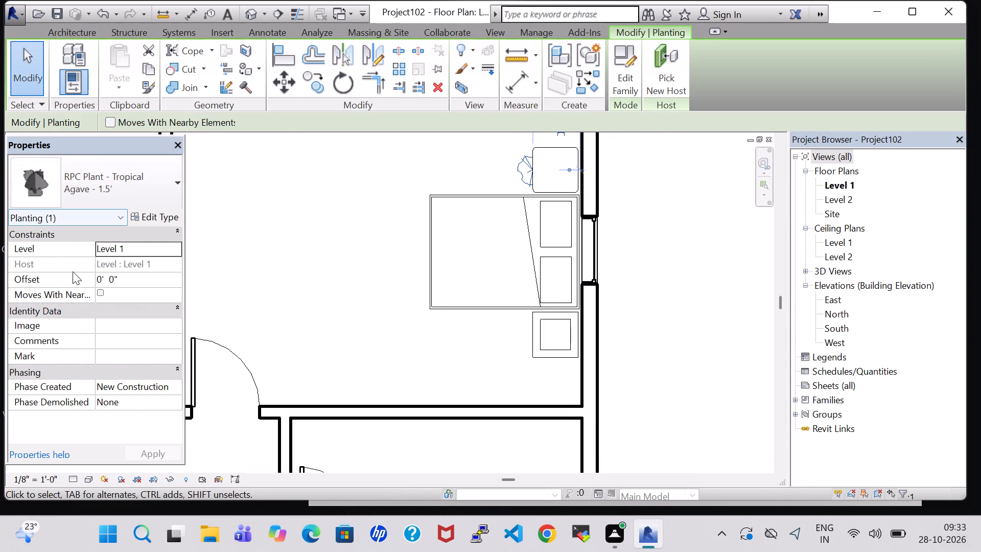
left_click(102, 278)
key("BackSpace")
key("2")
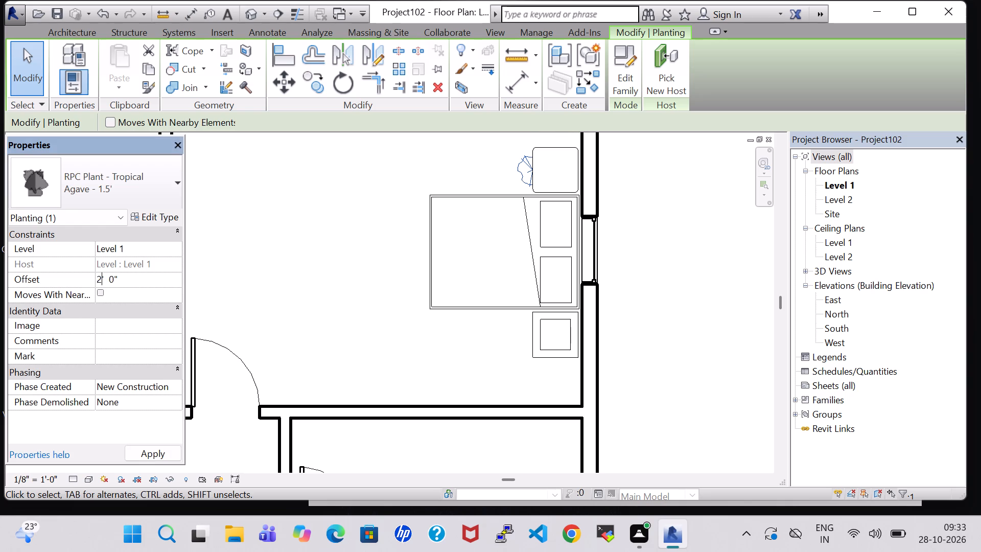
left_click(156, 457)
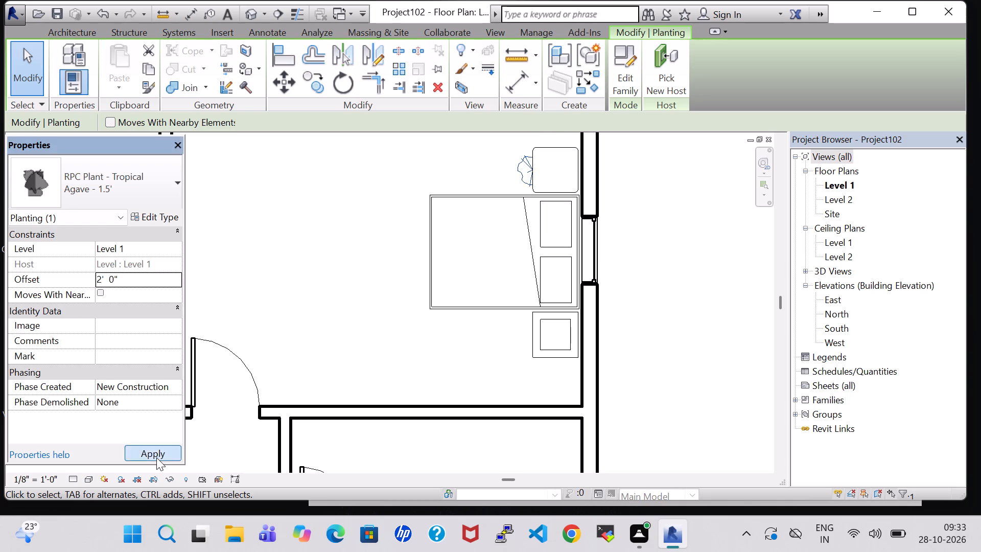
Nudge the agave plant eastward until it sits centred on the end table north of the bed.
key("Right")
key("Right")
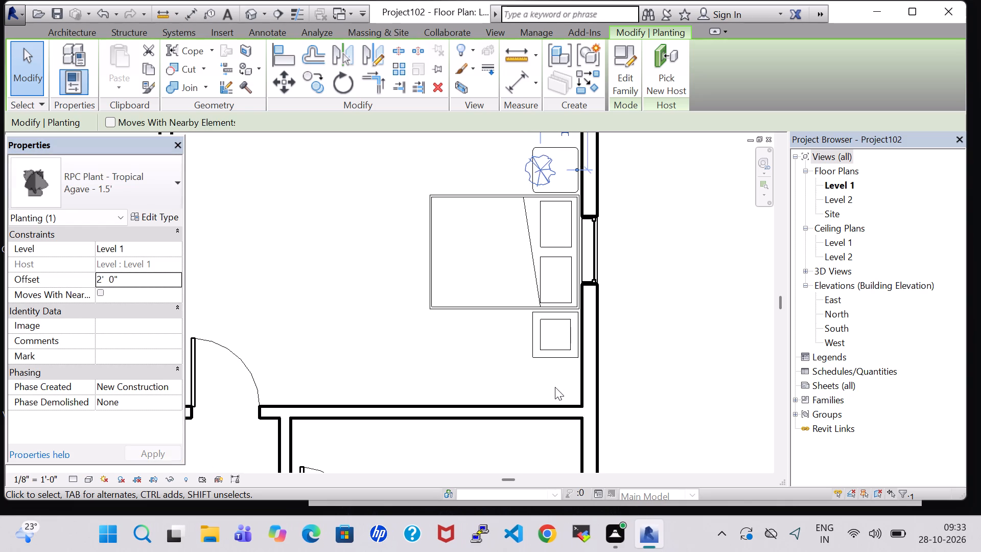
key("Right")
key("Right")
key("Right")
key("Right")
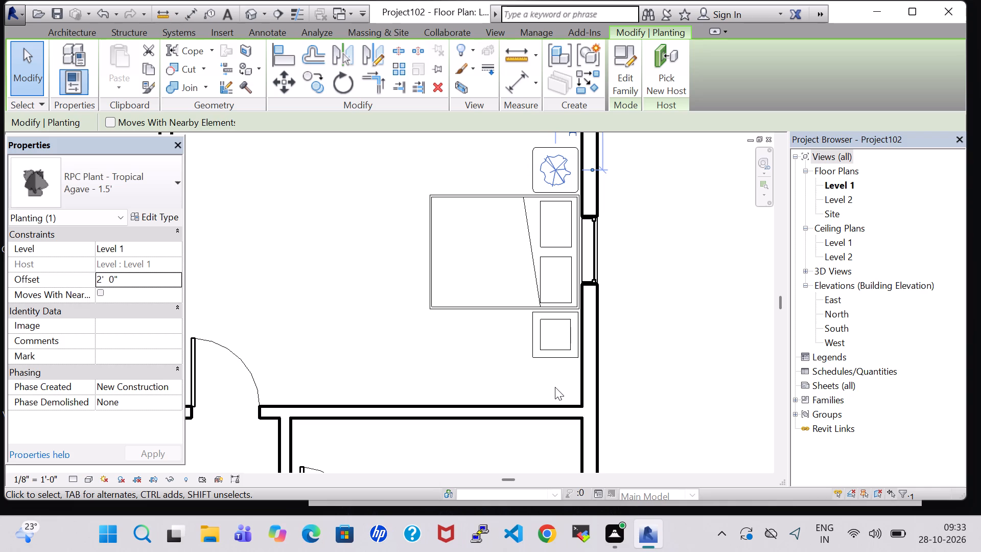
left_click(693, 271)
Load the Dresser family from the Storage folder of the Furniture library as a component.
scroll(386, 272, "down", 2)
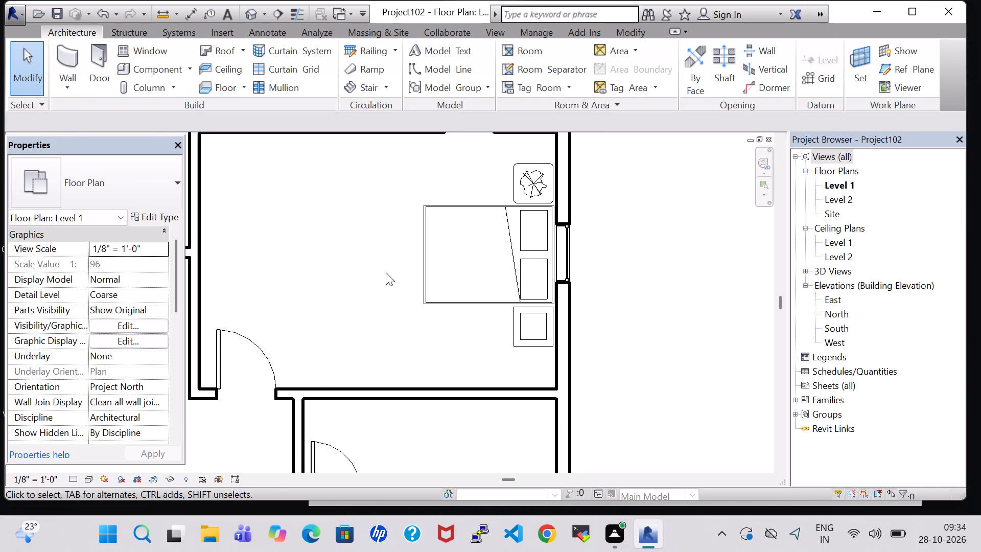
scroll(386, 272, "down", 1)
middle_click_drag(356, 258, 405, 300)
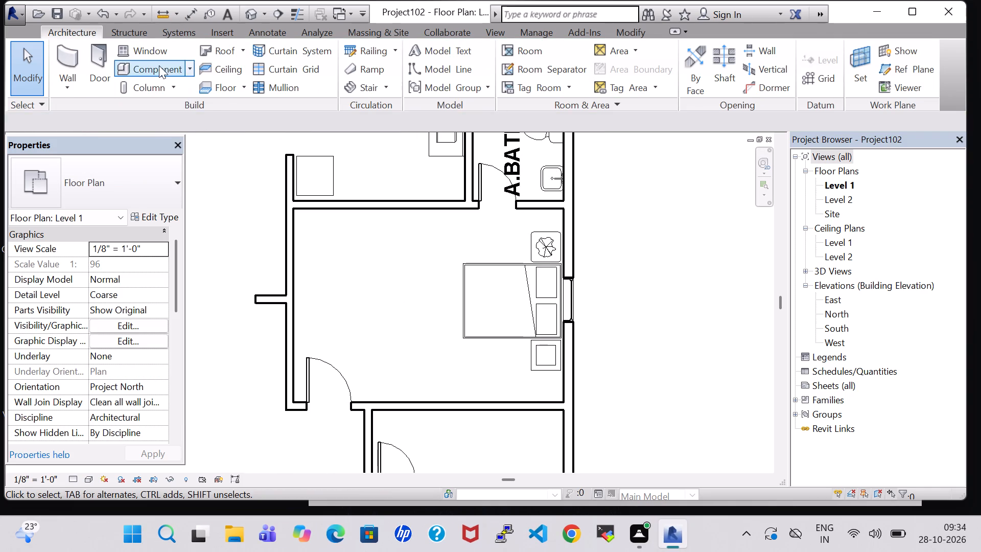
left_click(159, 65)
left_click(625, 49)
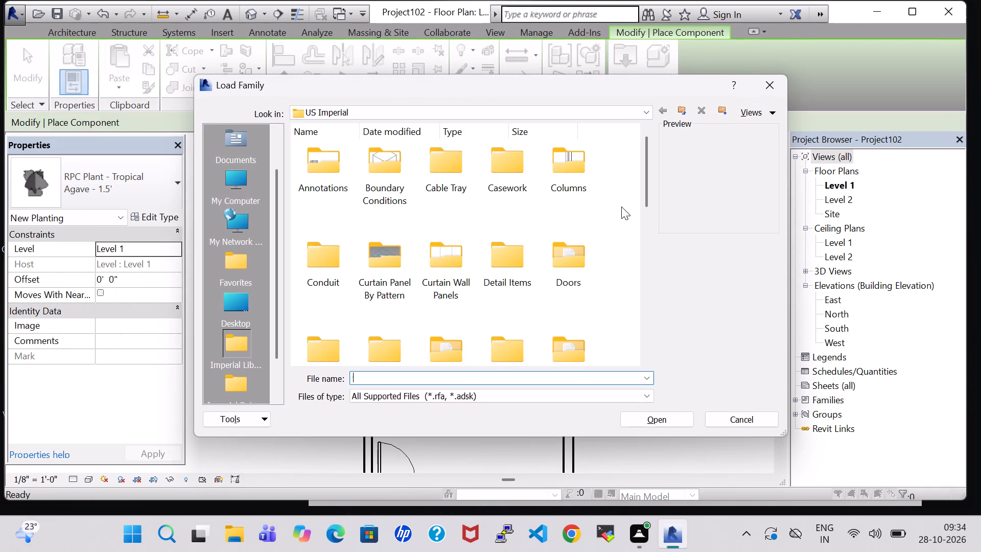
scroll(583, 346, "down", 1)
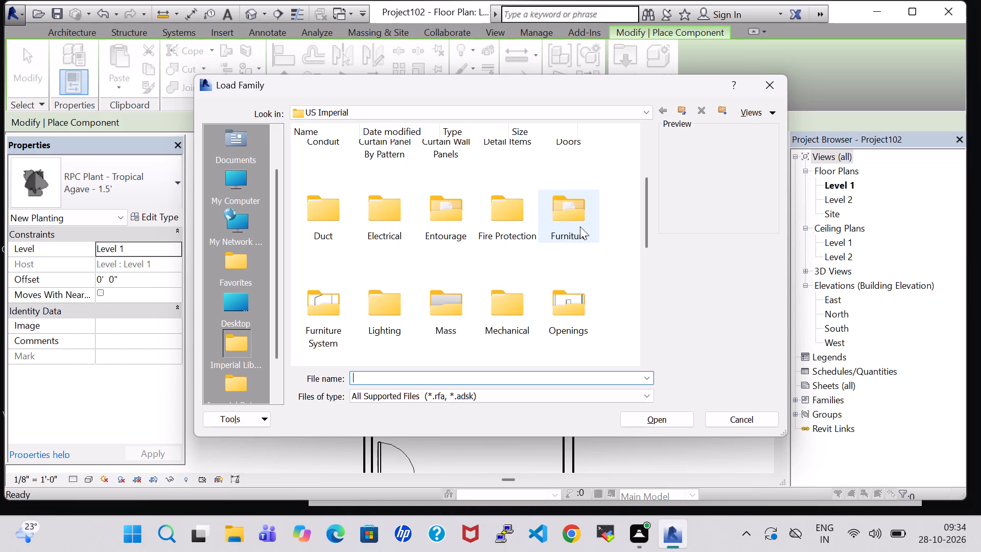
double_click(583, 226)
double_click(448, 170)
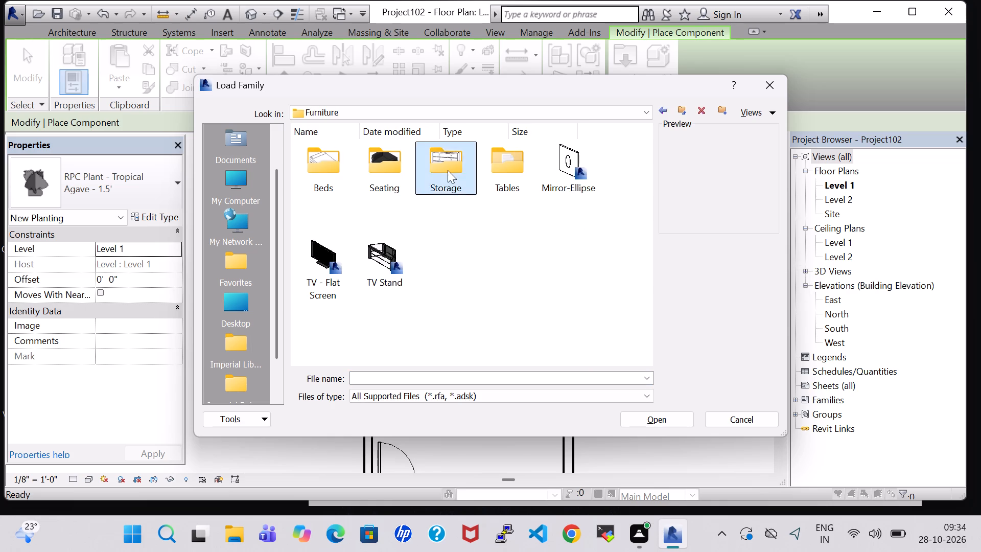
left_click(446, 246)
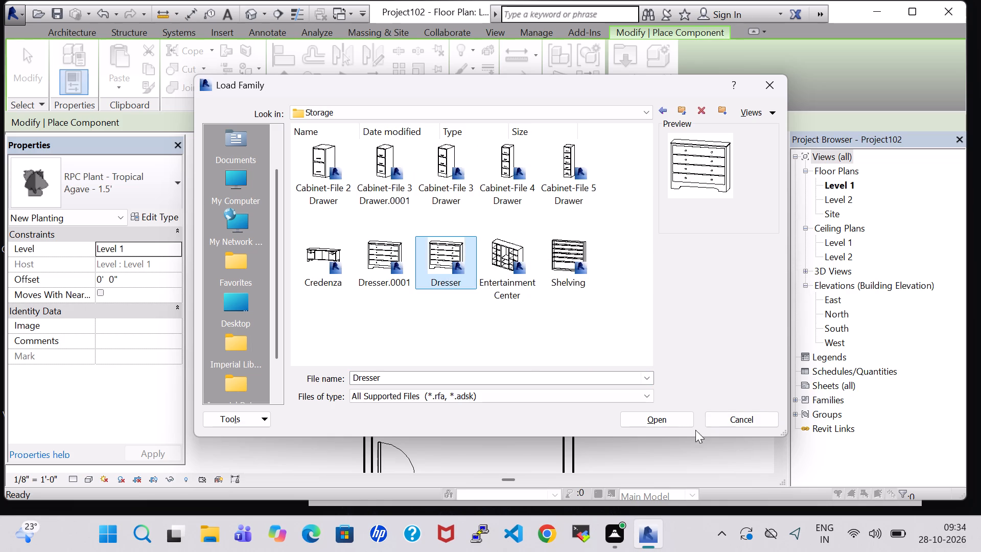
left_click(668, 424)
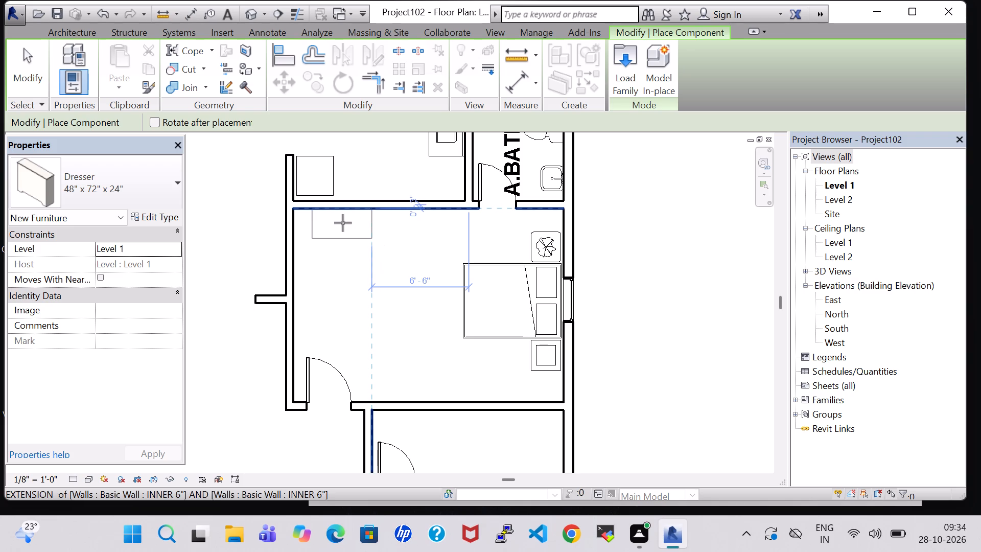
Place a 48" x 72" x 24" Dresser against the bedroom's north wall, about 6'-6" west of the bed.
left_click(343, 223)
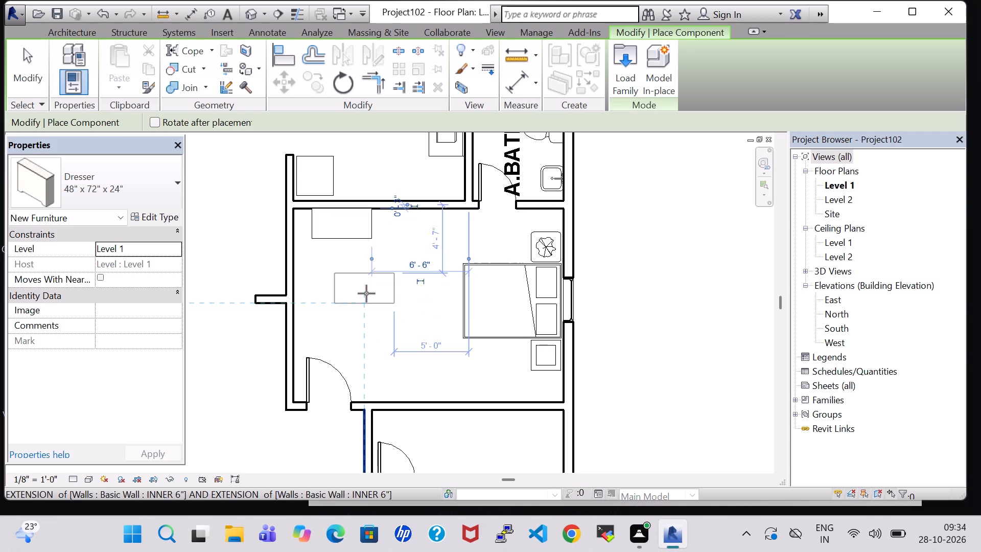
key("Escape")
key("Escape")
Load the Cabinet-File 2 Drawer family from the Storage folder of the Furniture library as a component.
left_click(156, 73)
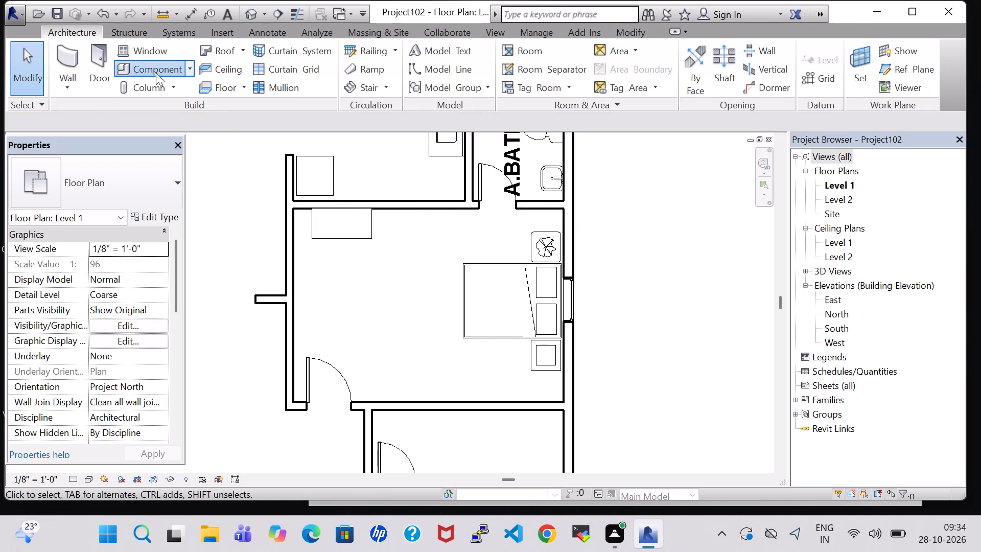
left_click(617, 85)
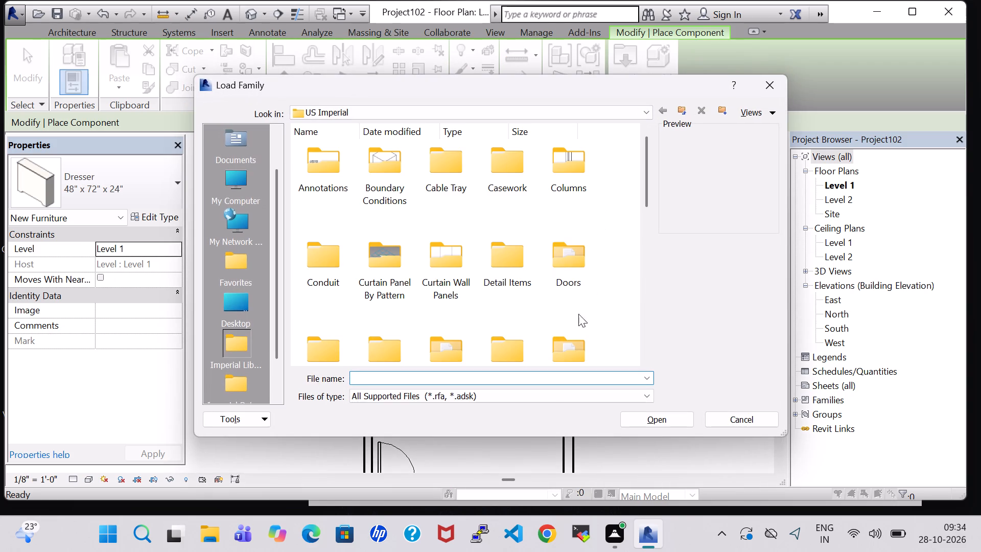
double_click(572, 332)
double_click(462, 165)
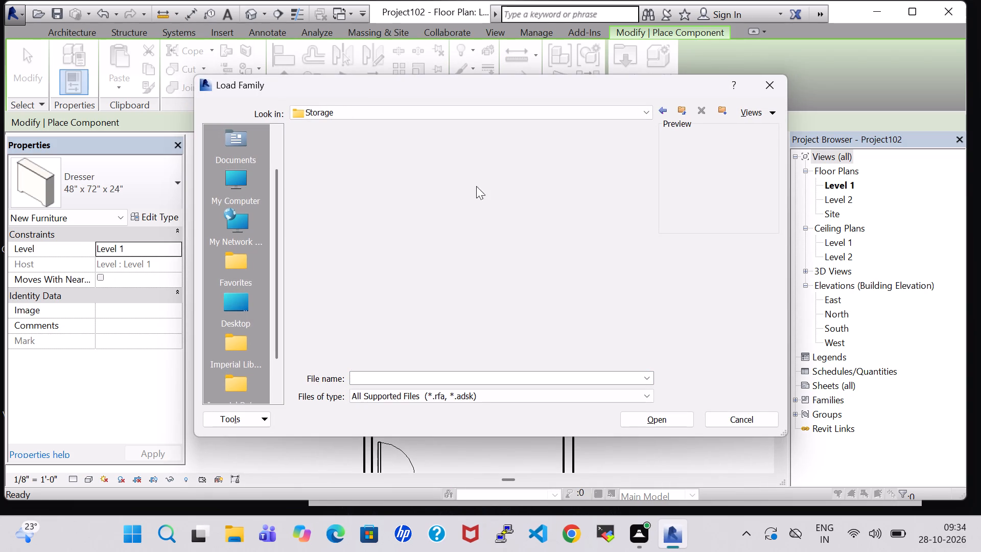
left_click(347, 160)
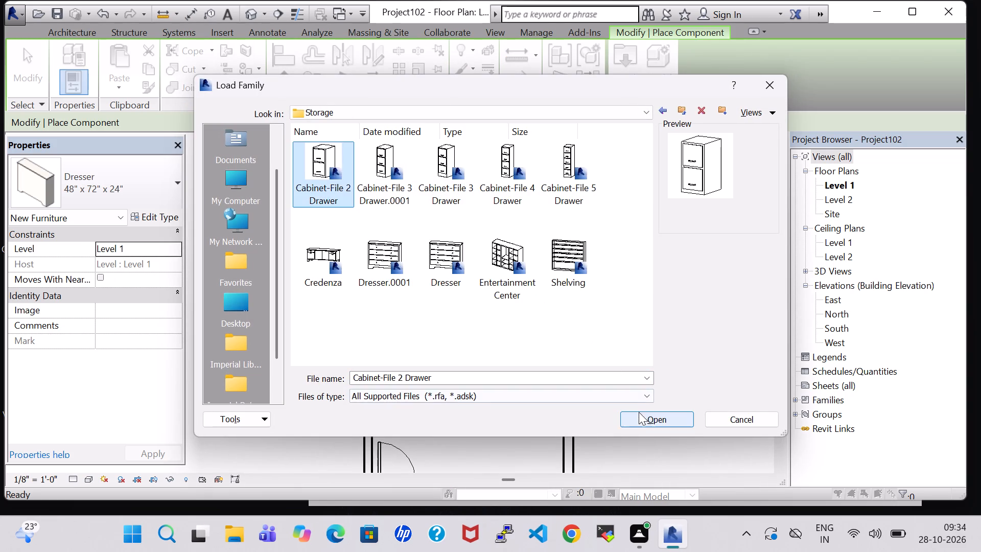
left_click(642, 417)
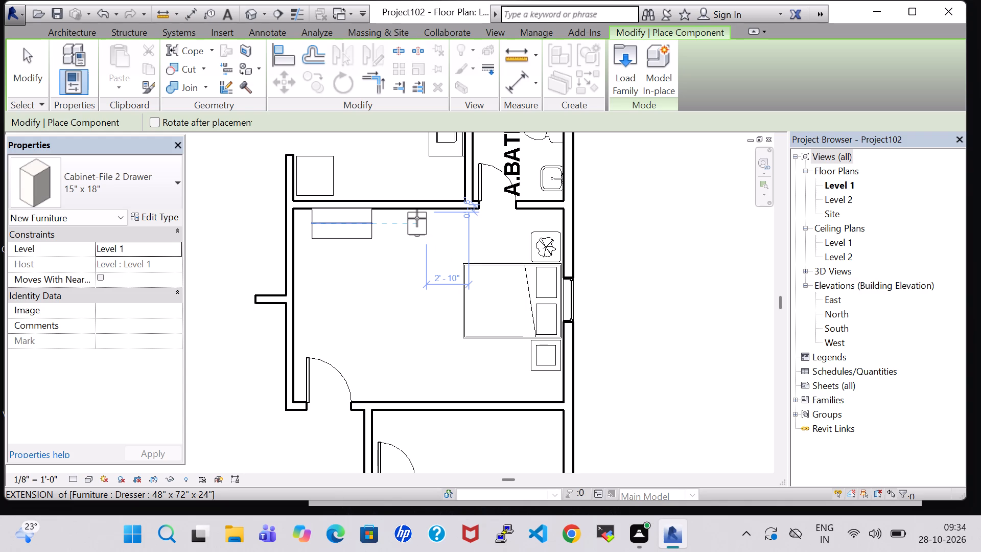
Place a 15" x 18" Cabinet-File 2 Drawer against the north wall, about 2'-10" west of the bed.
scroll(417, 218, "up", 2)
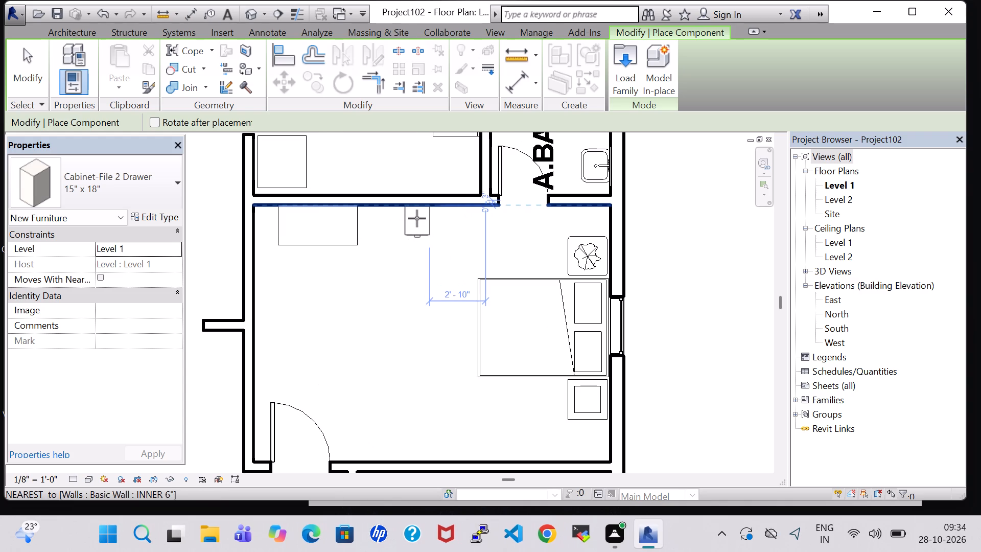
left_click(417, 218)
key("Escape")
key("Escape")
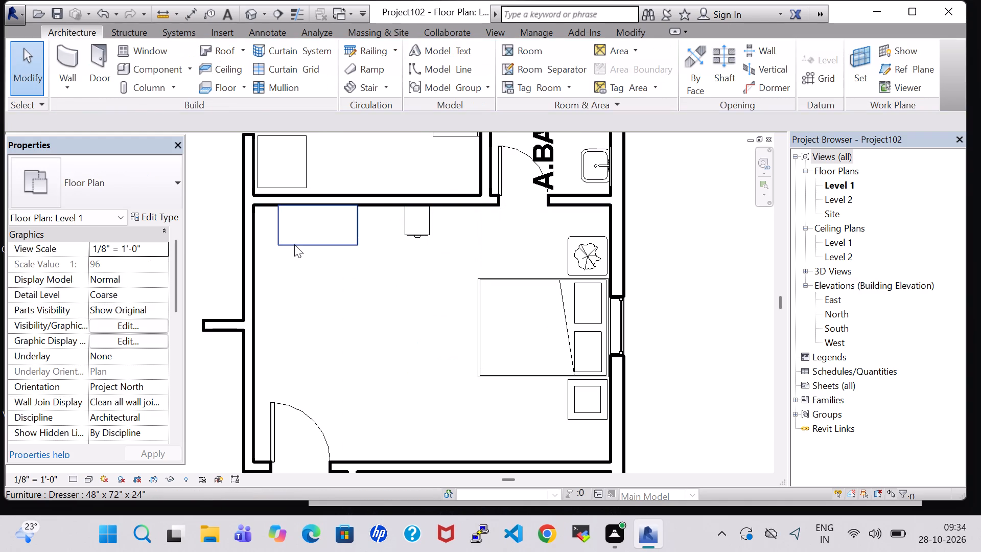
Nudge the dresser westward along the north wall, closer to the bedroom's west wall.
left_click(294, 244)
key("Left")
key("Left")
key("Left")
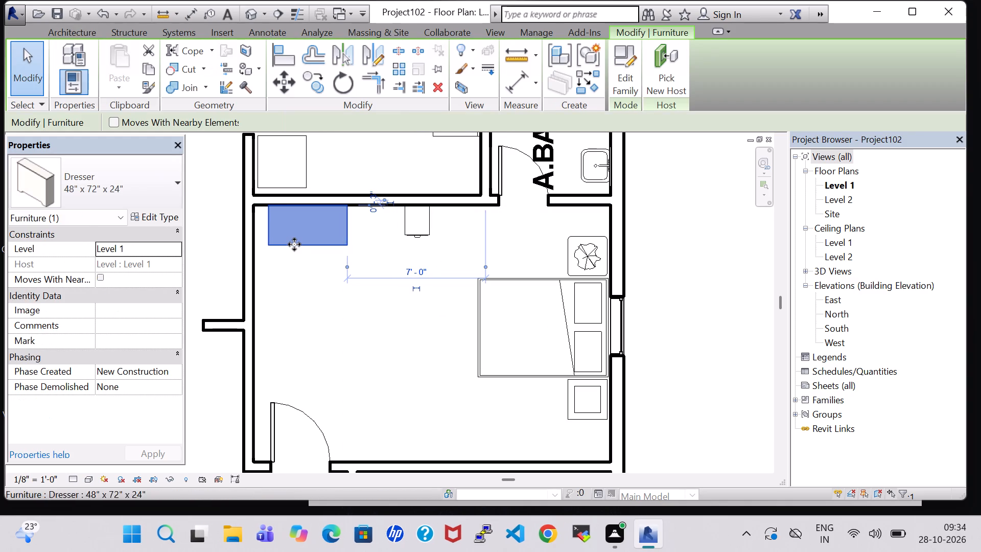
key("Left")
left_click(371, 237)
Nudge the two-drawer file cabinet westward along the north wall to about 3'-4" from the bed.
left_click(422, 230)
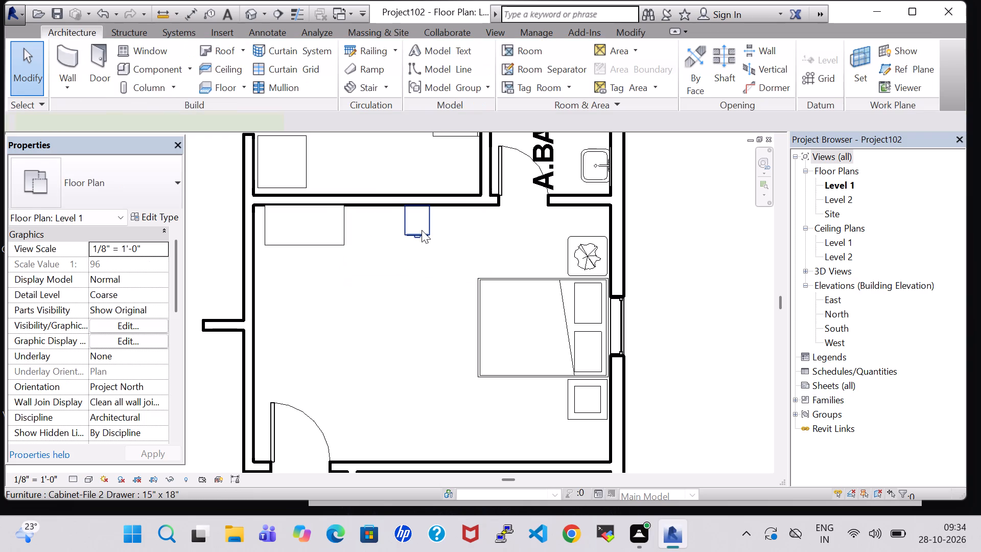
key("Left")
key("Left")
key("Left")
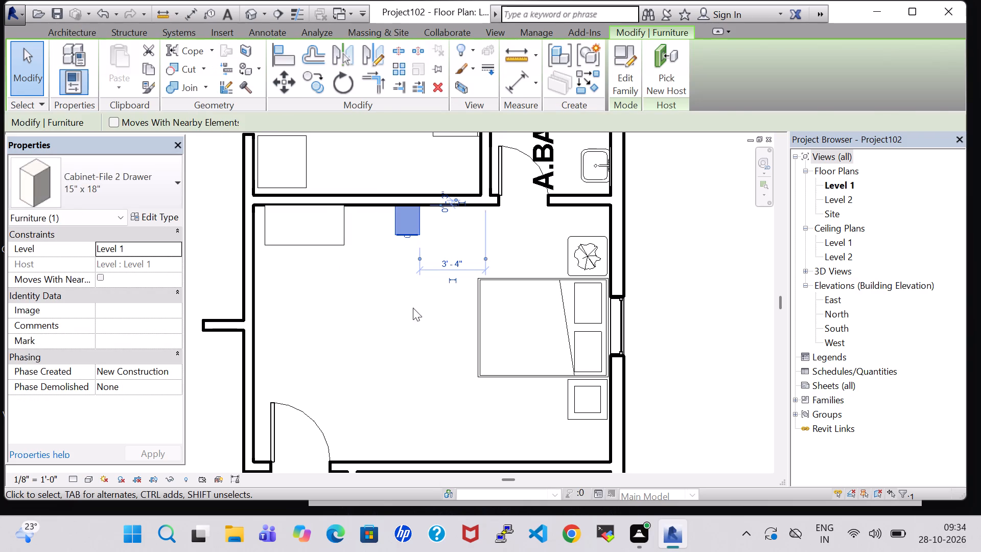
left_click(409, 320)
scroll(490, 296, "down", 2)
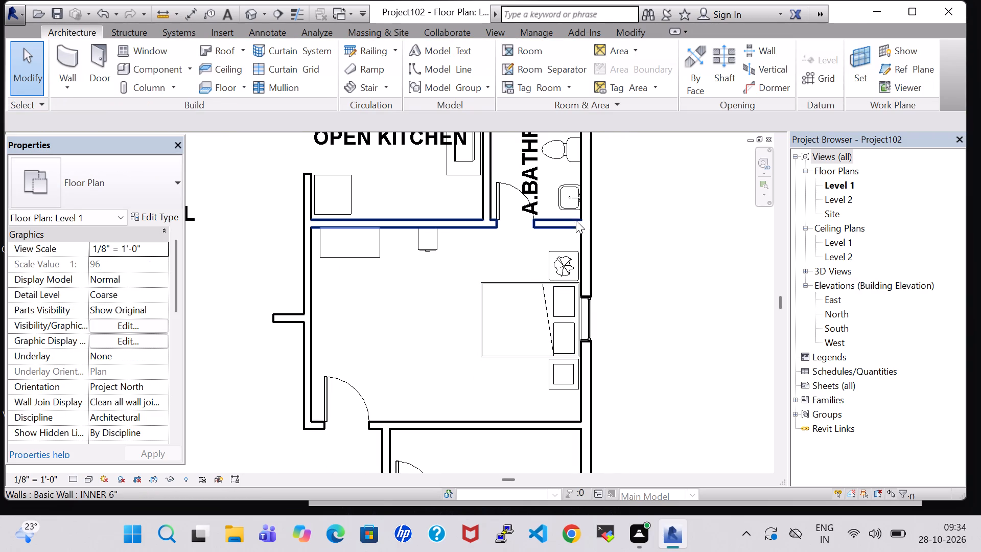
Place another 24" x 48" Mirror-Ellipse like the attached bathroom's on the bedroom's north wall, behind the two-drawer file cabinet.
scroll(579, 196, "up", 7)
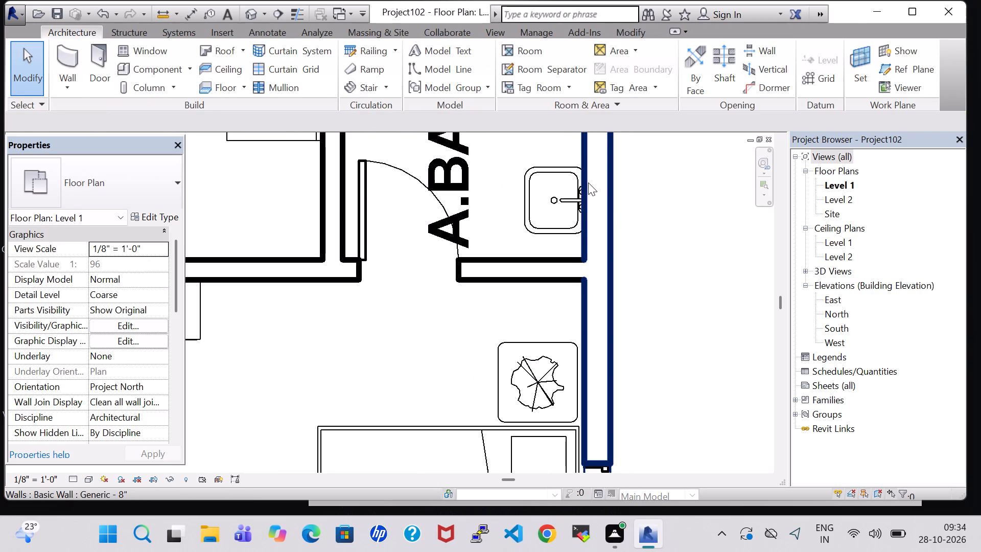
left_click(587, 190)
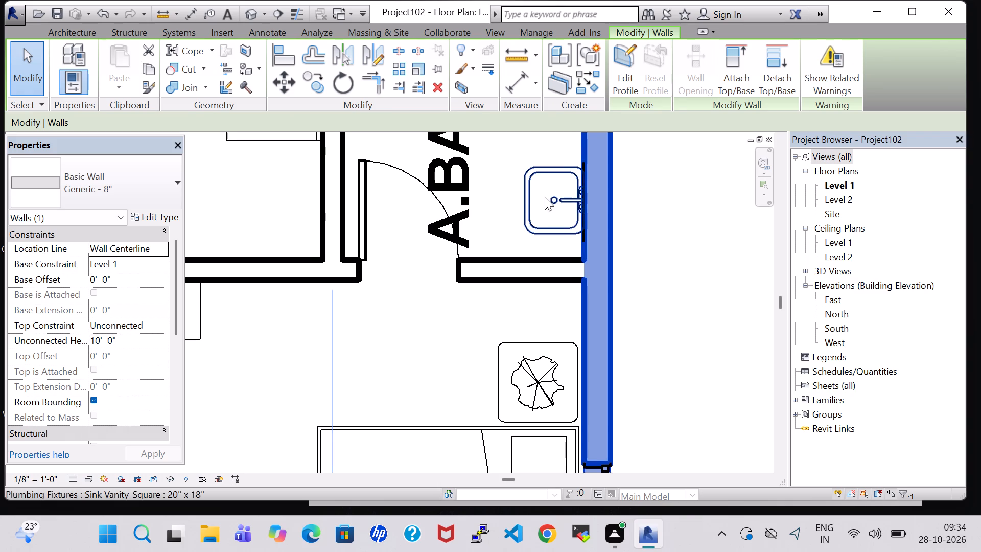
left_click(500, 197)
scroll(592, 211, "up", 7)
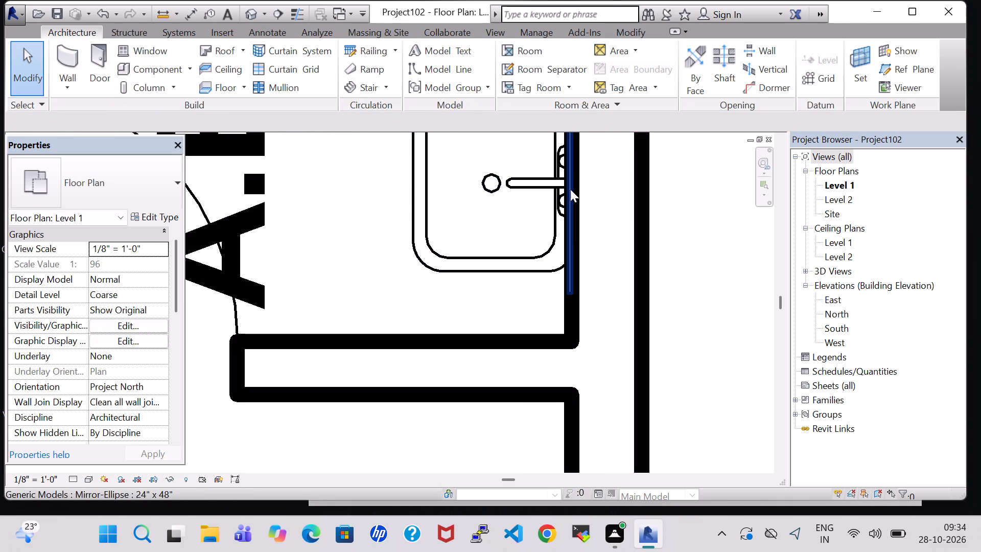
left_click(570, 189)
right_click(563, 190)
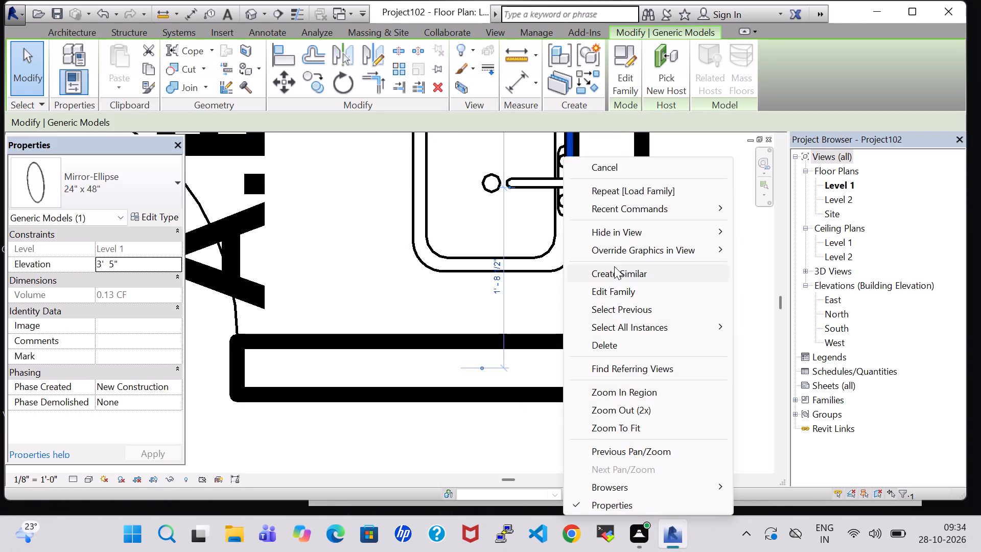
left_click(614, 267)
scroll(332, 325, "down", 4)
middle_click_drag(364, 319, 618, 324)
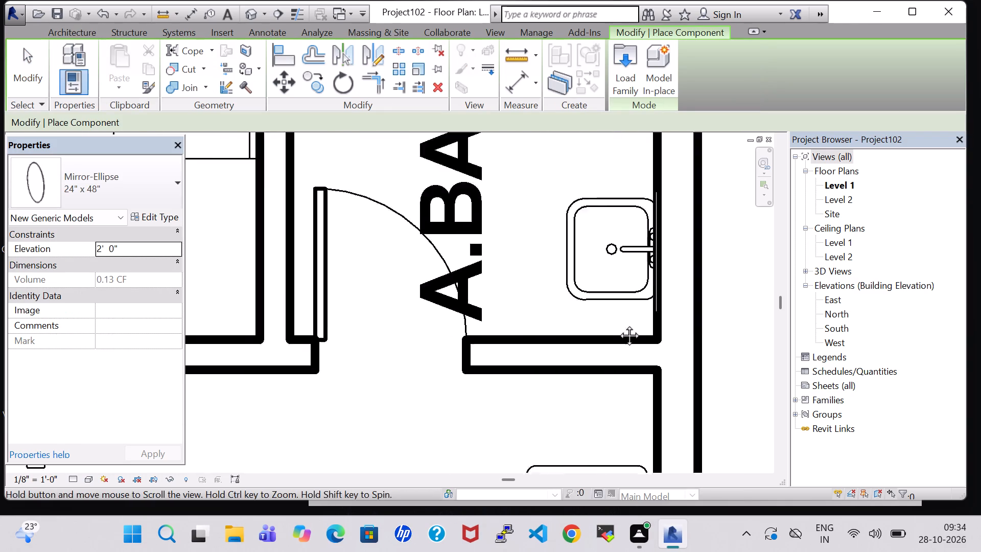
middle_click_drag(618, 324, 648, 325)
middle_click_drag(389, 348, 760, 336)
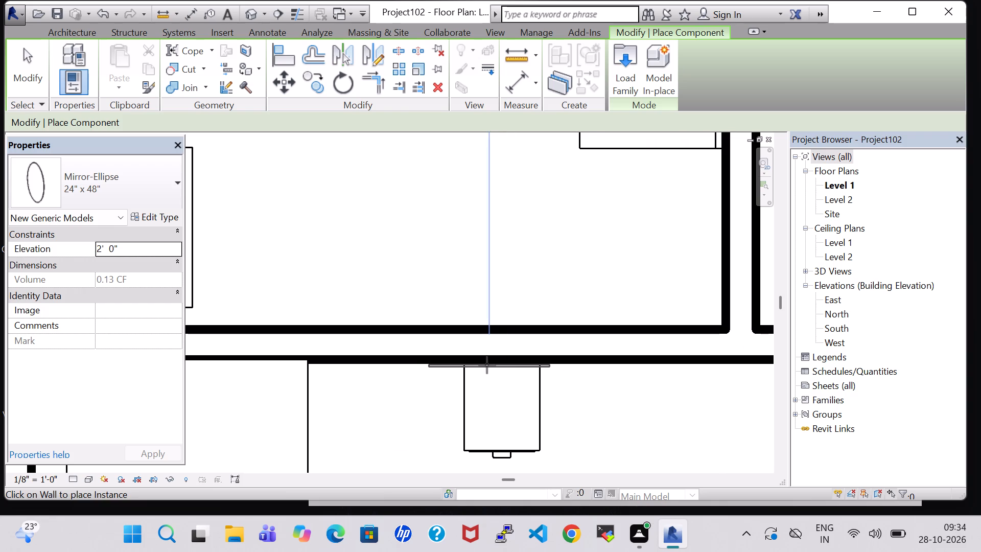
scroll(484, 359, "up", 4)
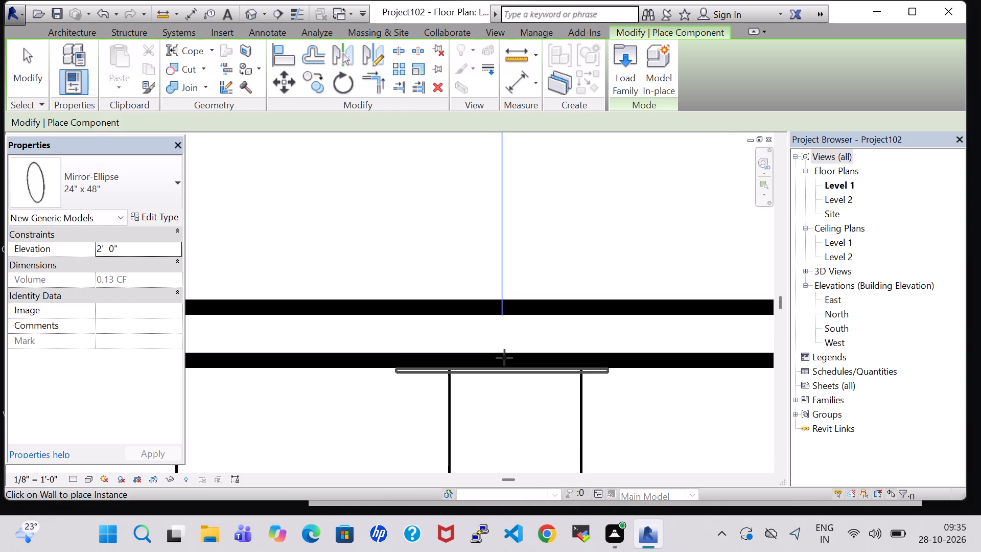
left_click(504, 358)
key("Escape")
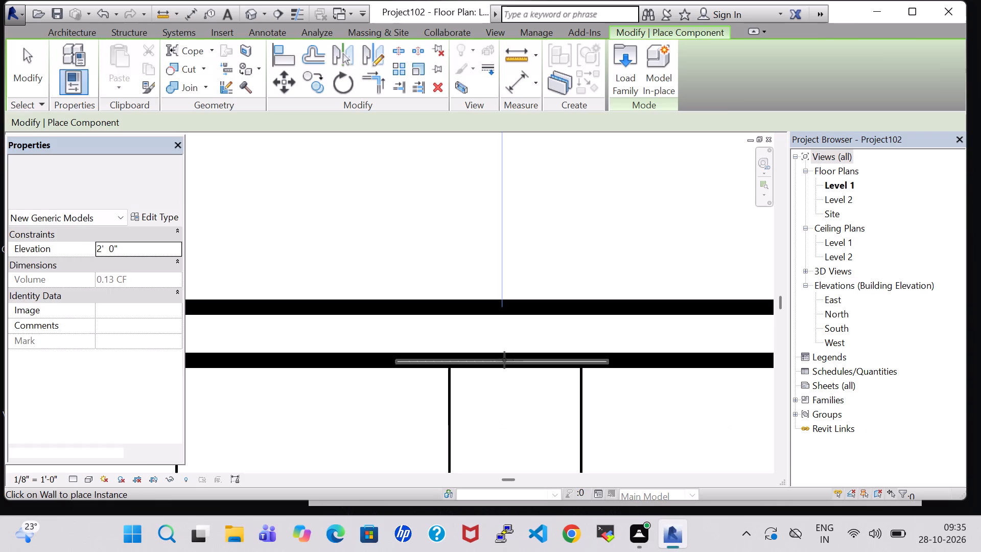
key("Escape")
Set the new bedroom mirror's elevation to 3' 0".
left_click(503, 359)
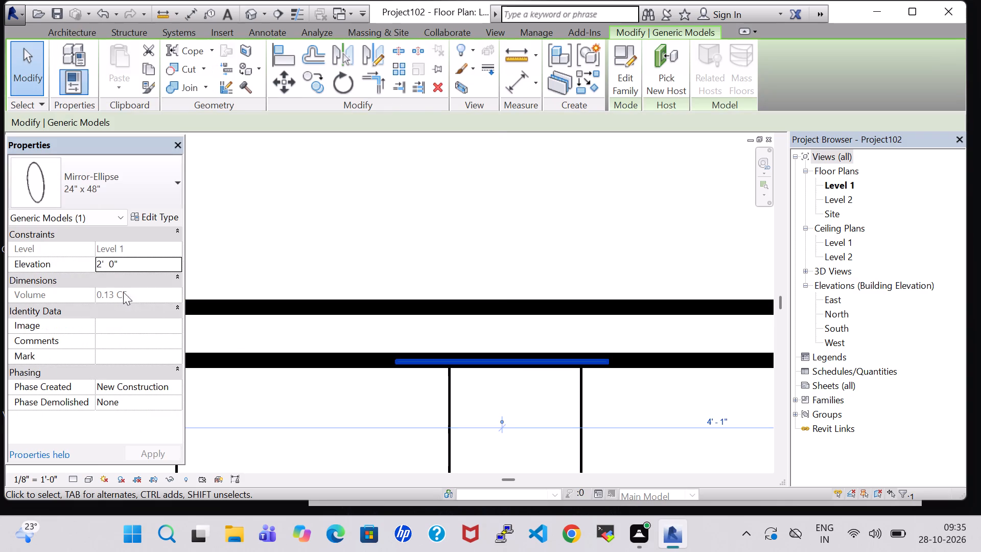
left_click(102, 266)
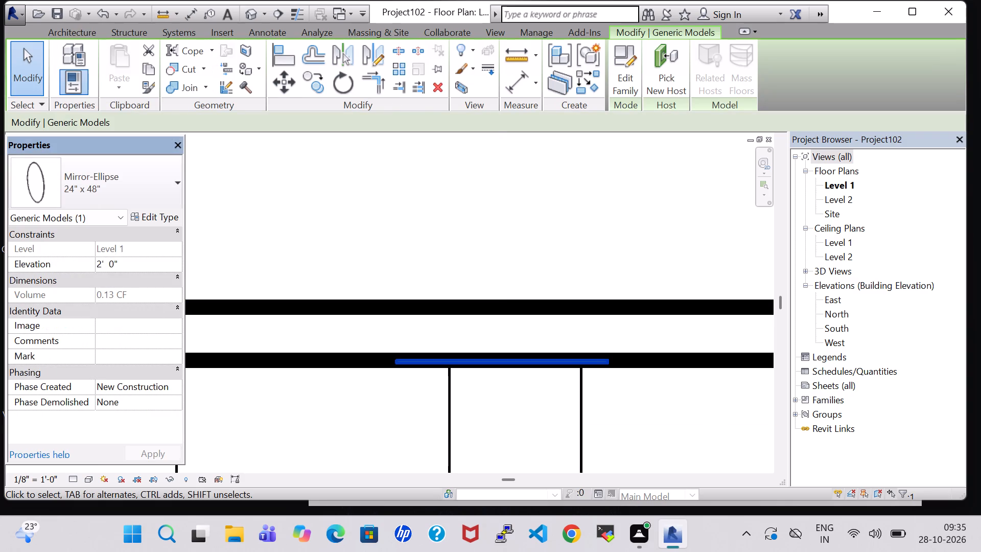
key("BackSpace")
key("3")
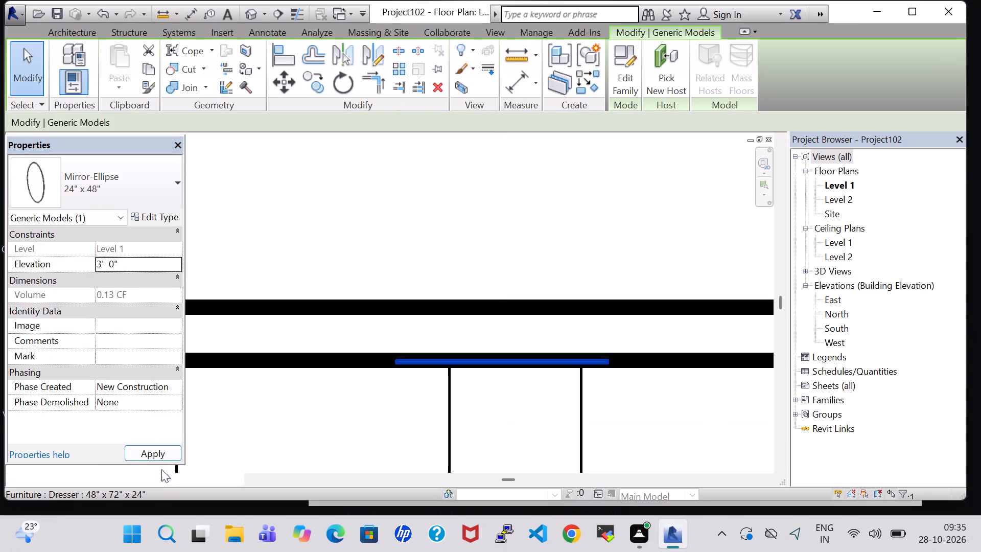
left_click(152, 452)
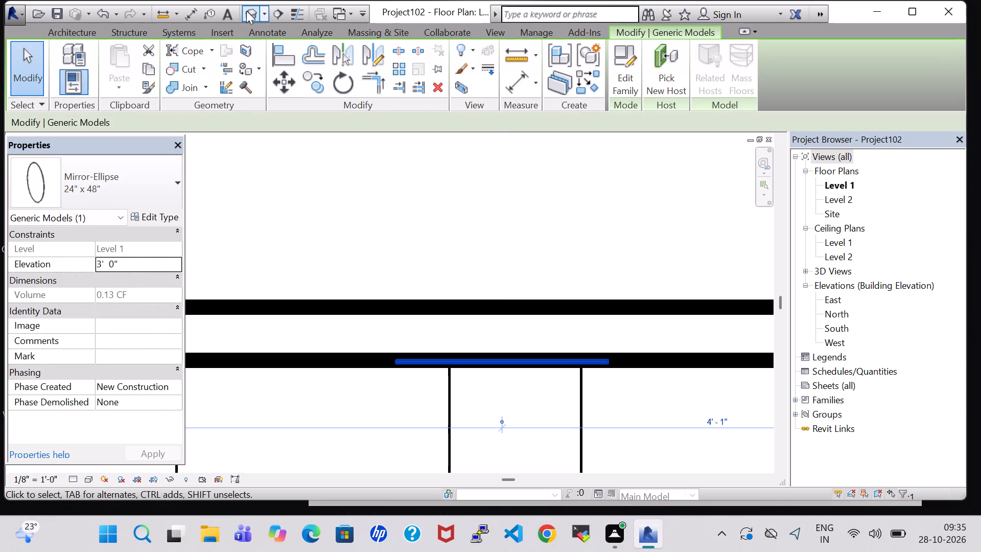
In the 3D view, nudge the bedroom's elliptical mirror slightly east to centre it above the two-drawer file cabinet.
left_click(246, 11)
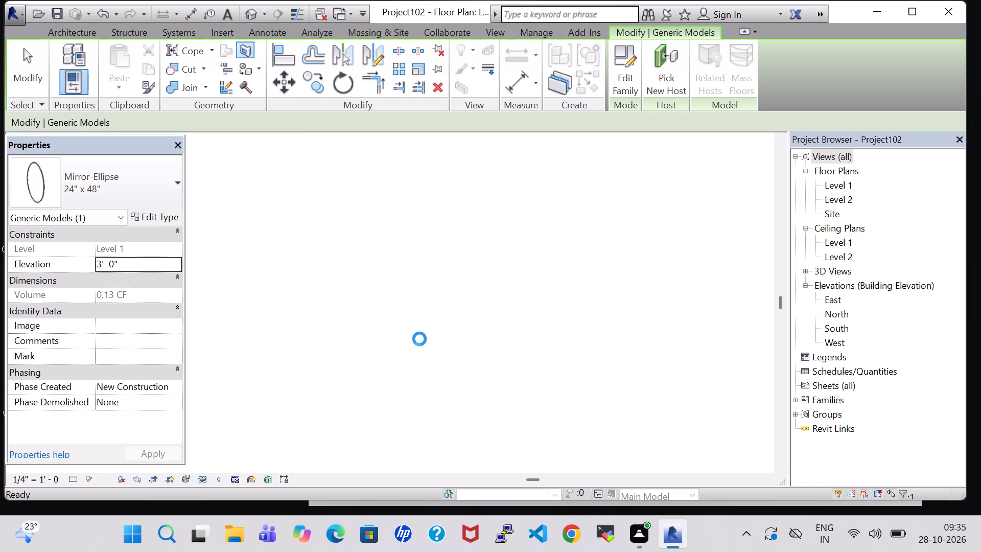
scroll(506, 295, "up", 4)
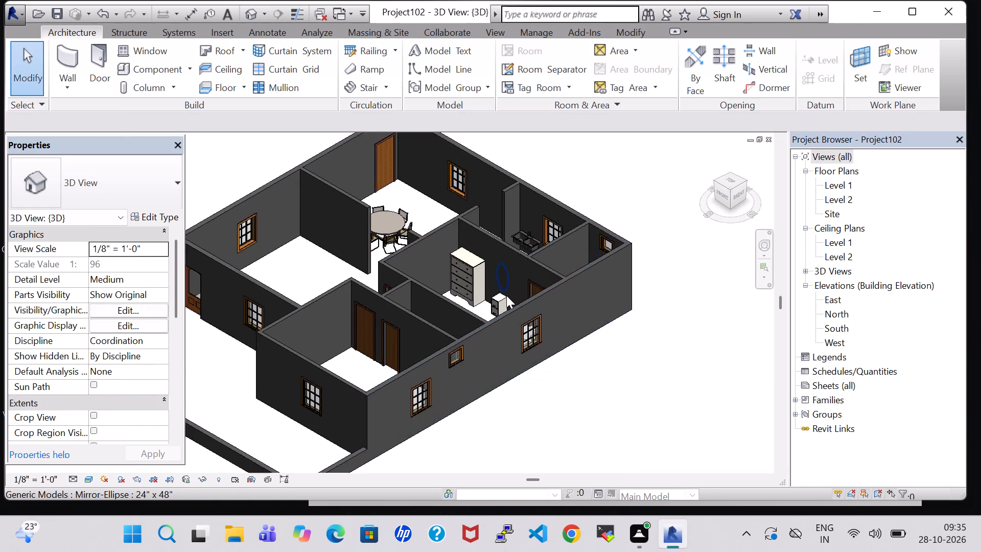
scroll(506, 295, "up", 2)
middle_click_drag(430, 296, 493, 323, "shift")
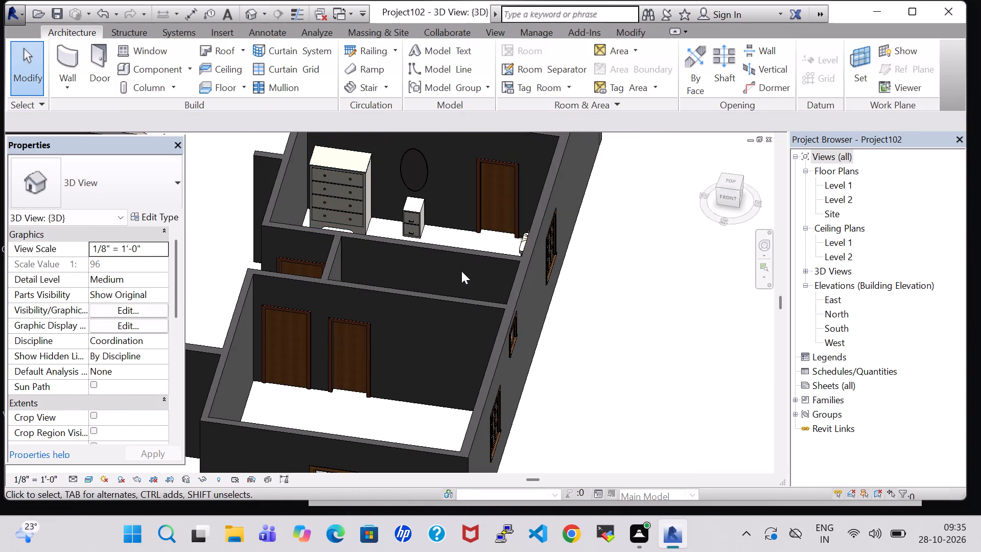
scroll(448, 228, "up", 1)
middle_click_drag(452, 228, 499, 248)
middle_click_drag(328, 177, 350, 354)
middle_click_drag(348, 354, 328, 343, "shift")
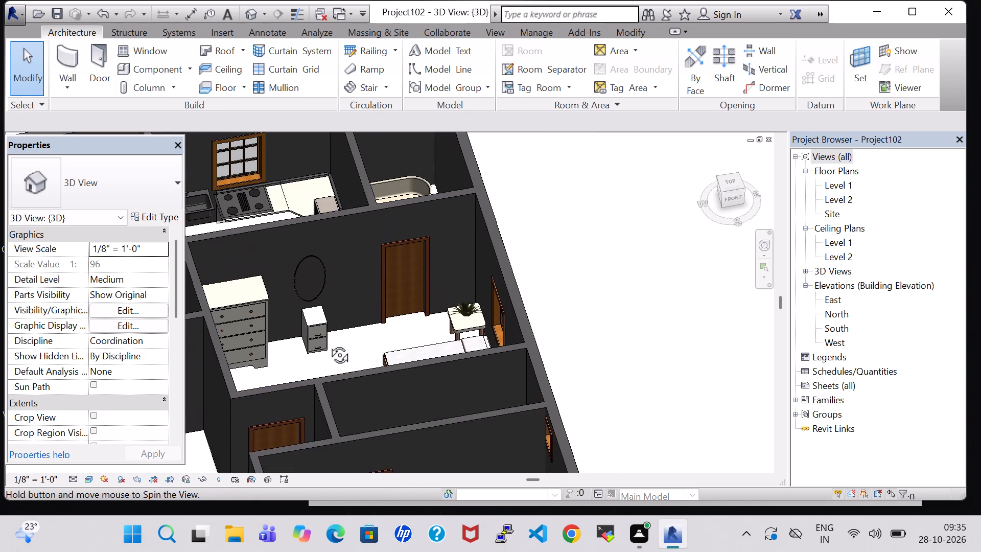
middle_click_drag(328, 343, 313, 337, "shift")
scroll(324, 336, "up", 4)
middle_click_drag(533, 403, 533, 386)
middle_click_drag(532, 385, 535, 365)
scroll(535, 384, "up", 1, "shift")
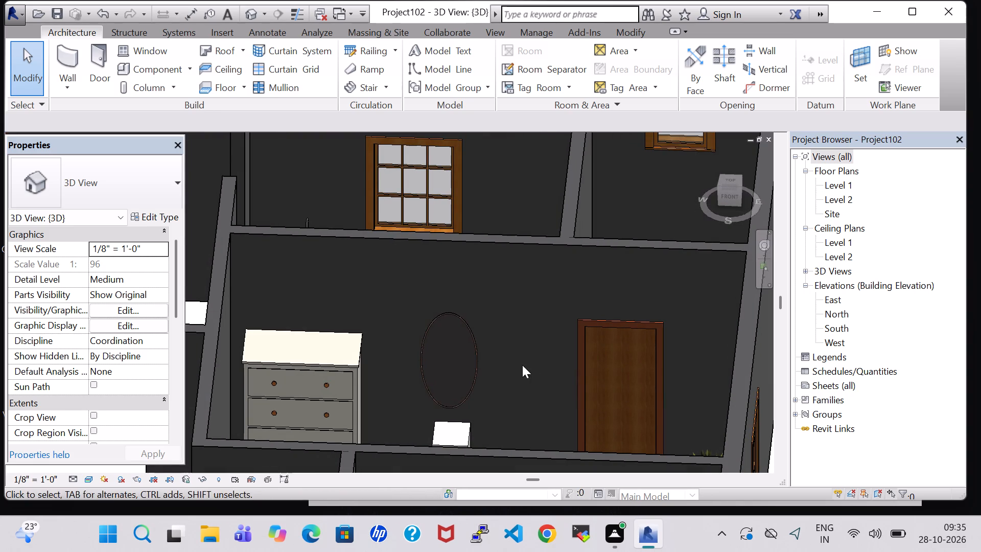
left_click(480, 362)
key("Right")
key("Right")
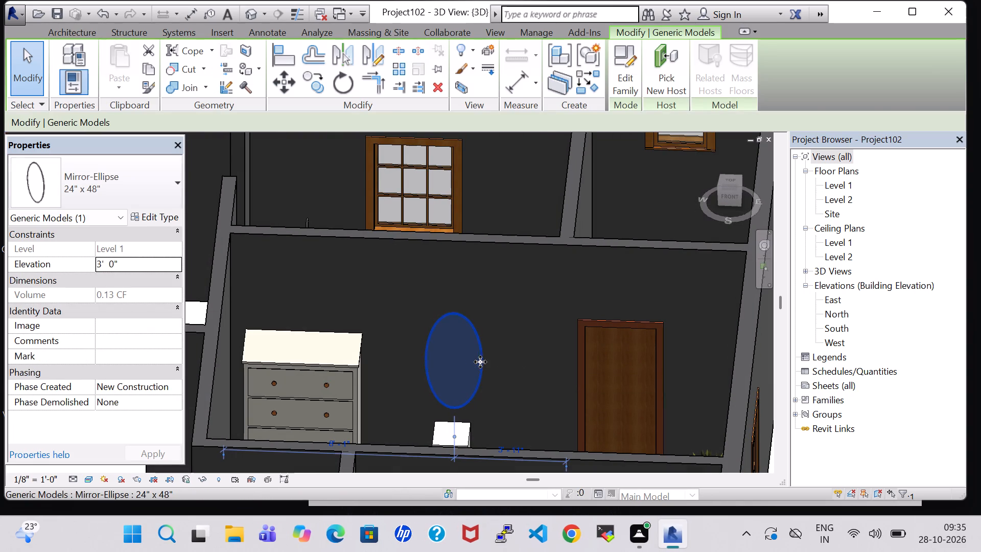
left_click(504, 392)
Set the Dresser Material of the bedroom dresser's 48" x 72" x 24" type to Wood - Teak.
left_click(351, 364)
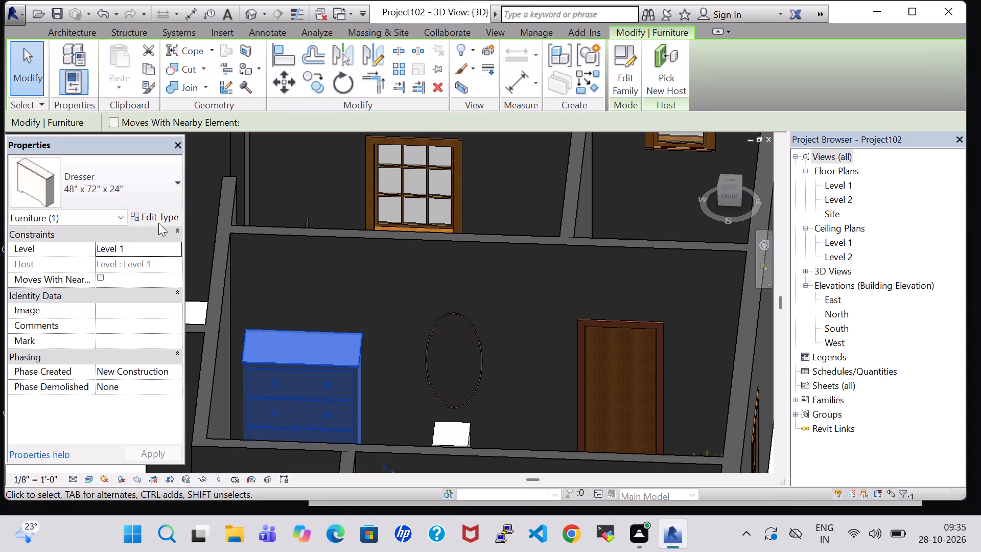
left_click(157, 222)
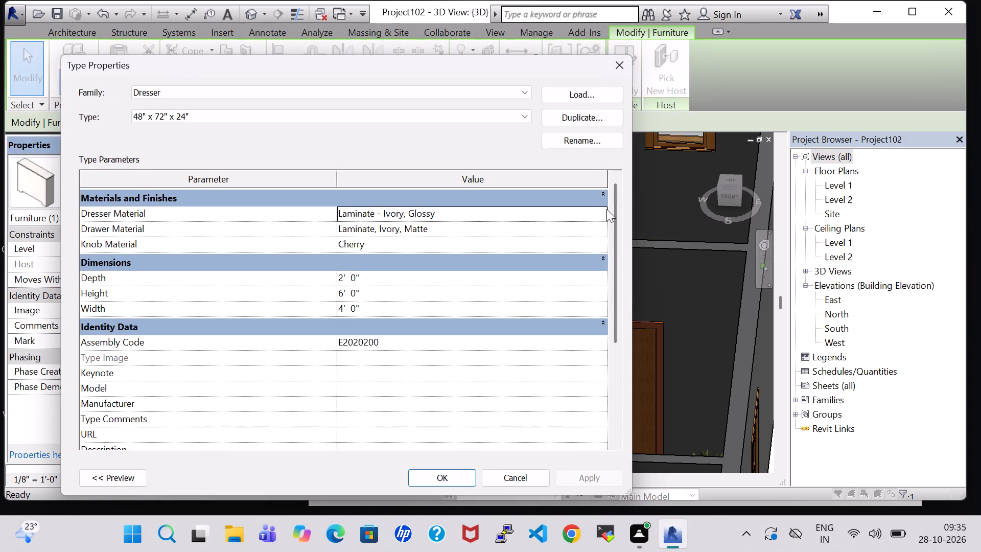
left_click(603, 209)
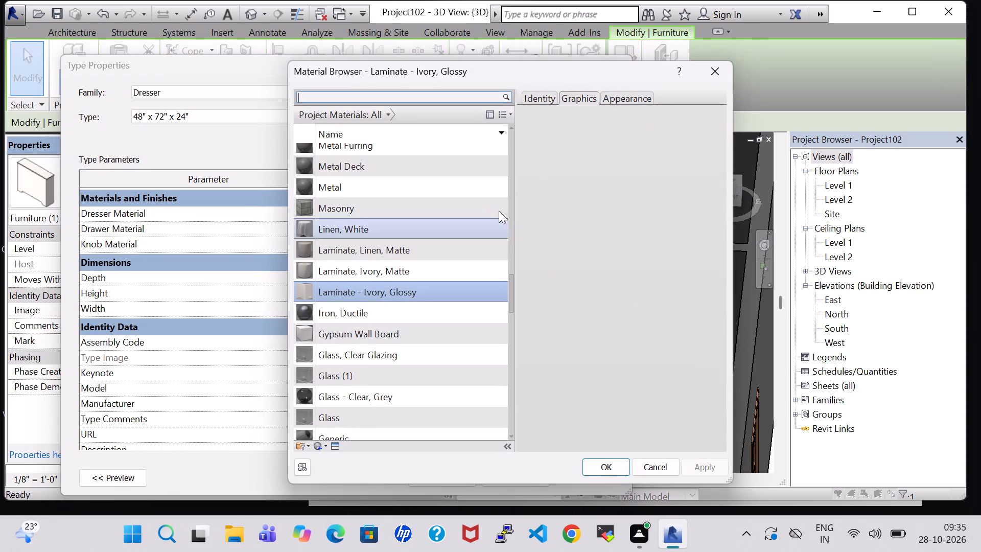
left_click_drag(513, 294, 548, 157)
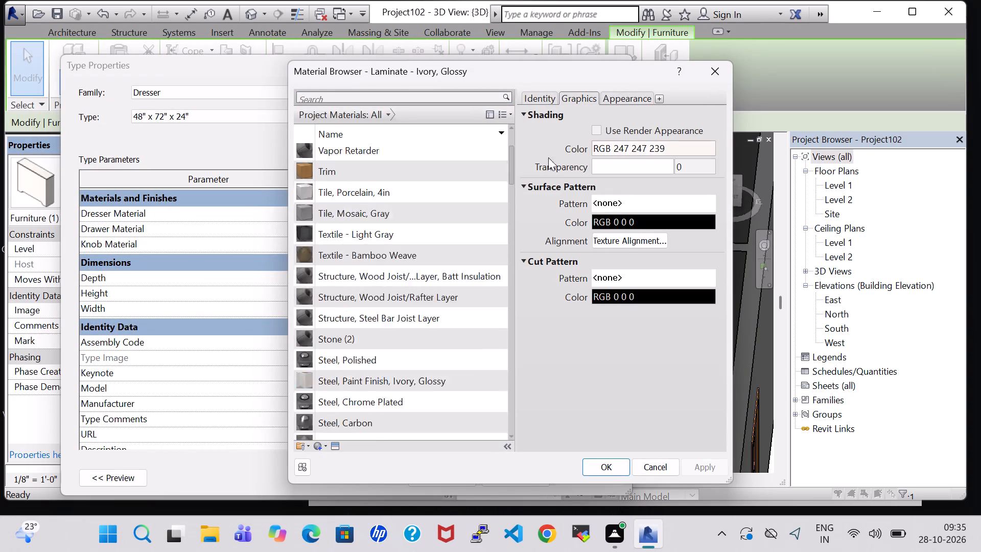
left_click_drag(548, 157, 551, 138)
left_click(362, 141)
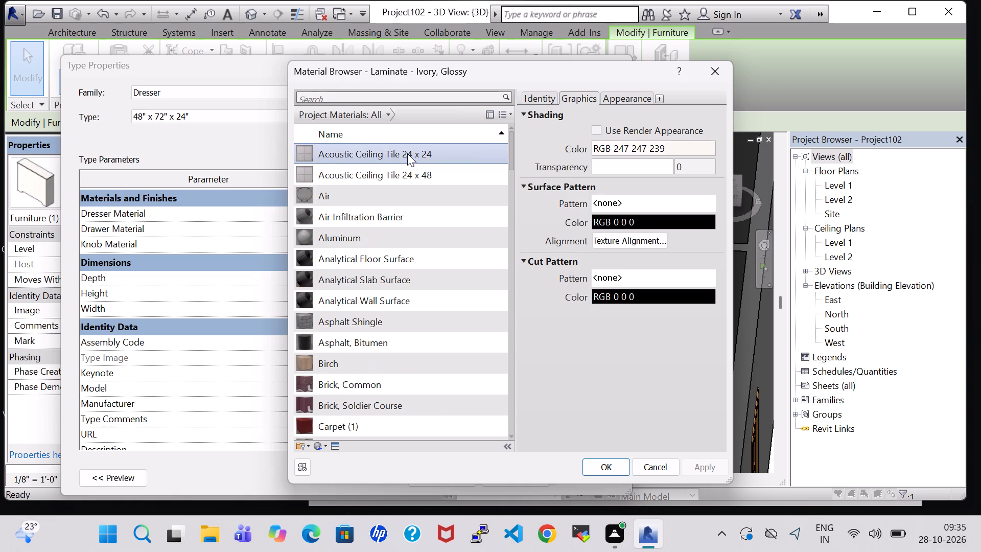
left_click_drag(511, 151, 511, 170)
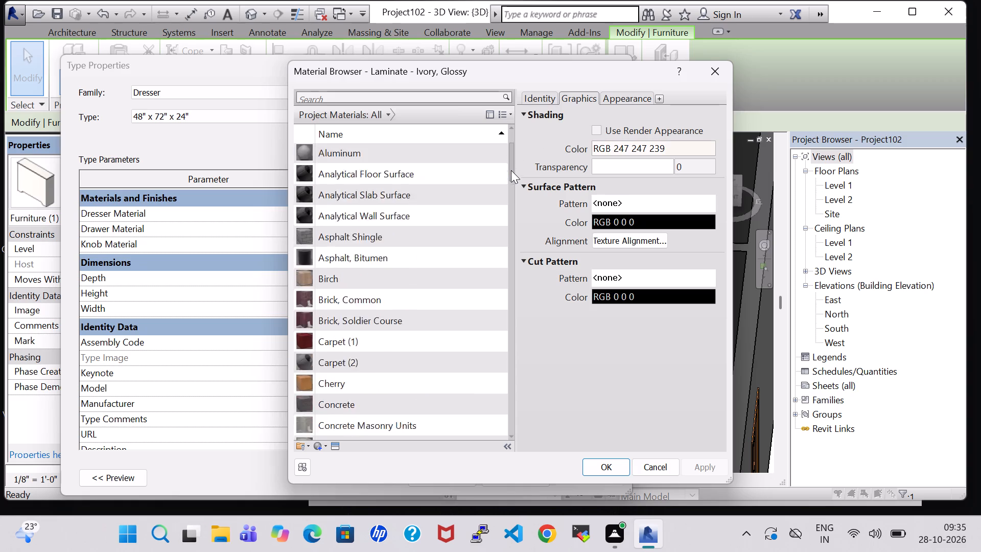
left_click_drag(511, 170, 517, 429)
double_click(353, 435)
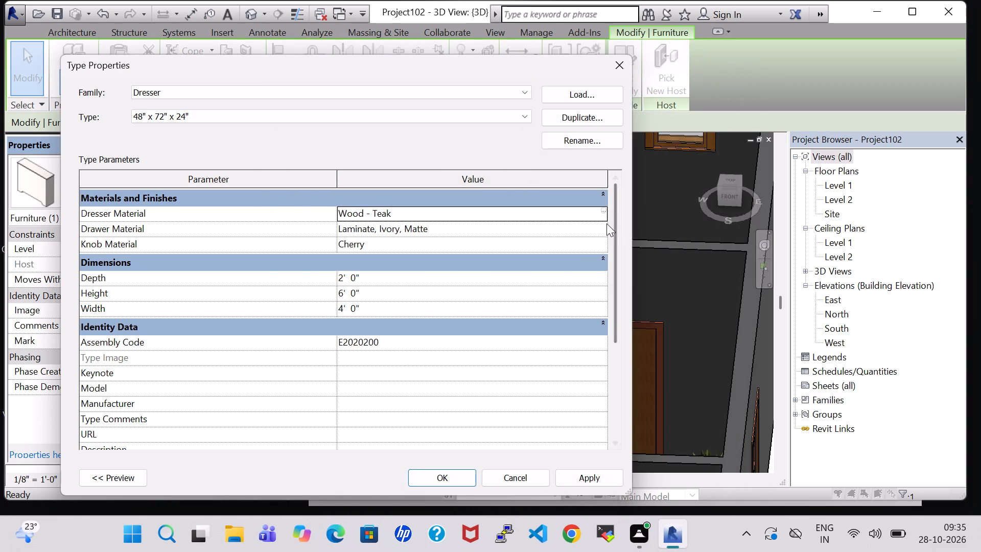
Set the dresser type's Drawer Material to Wood - Teak and apply the type changes.
left_click(605, 223)
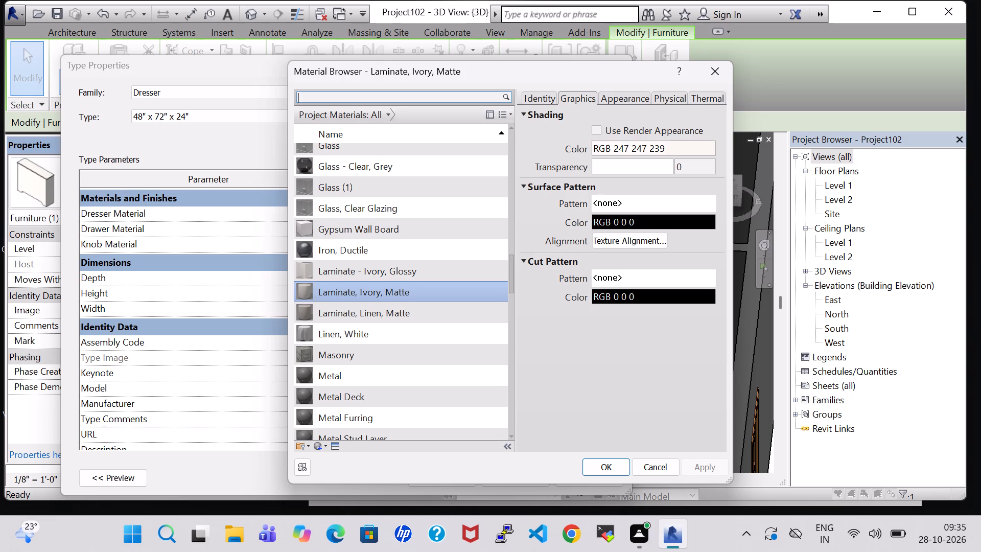
left_click_drag(512, 279, 515, 418)
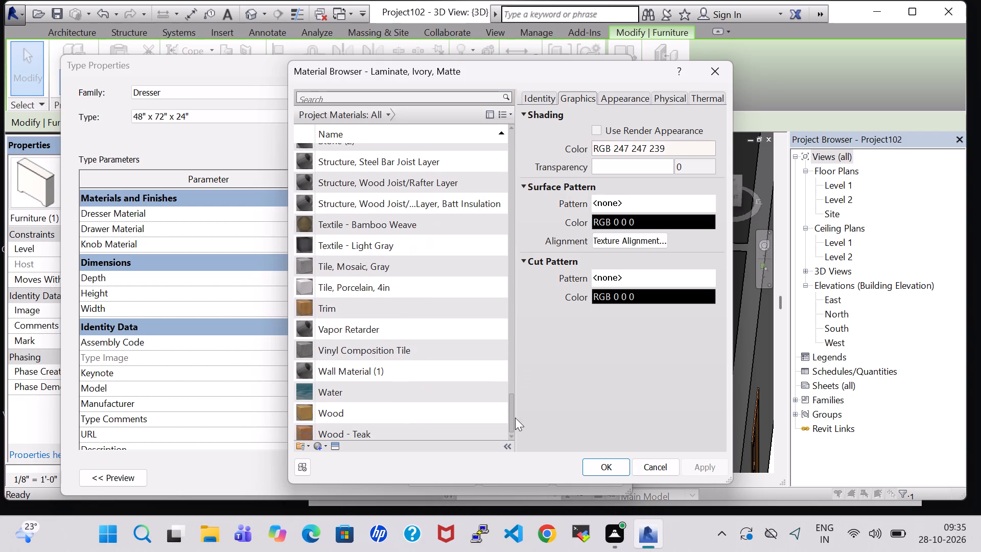
left_click_drag(515, 418, 515, 428)
left_click(411, 435)
left_click(603, 462)
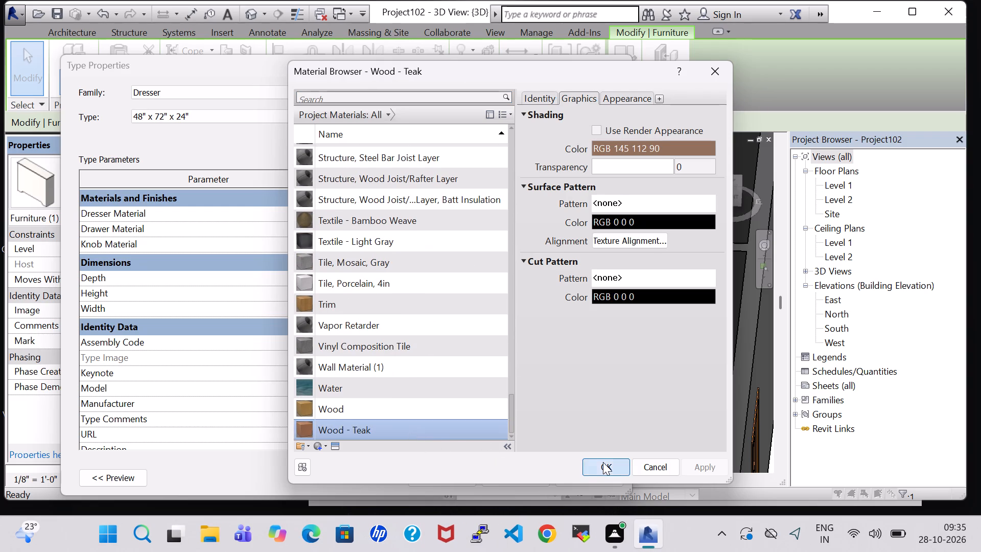
left_click(459, 477)
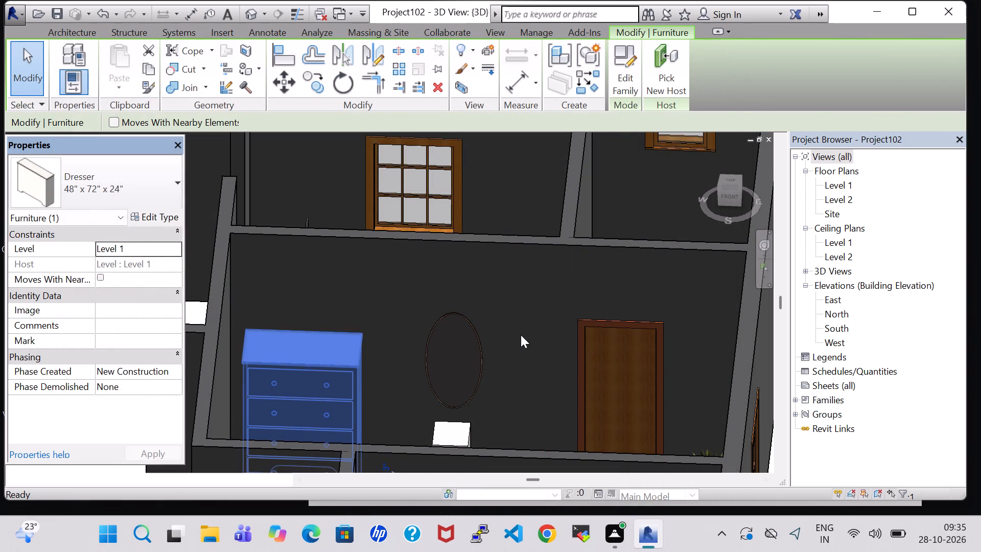
left_click(521, 335)
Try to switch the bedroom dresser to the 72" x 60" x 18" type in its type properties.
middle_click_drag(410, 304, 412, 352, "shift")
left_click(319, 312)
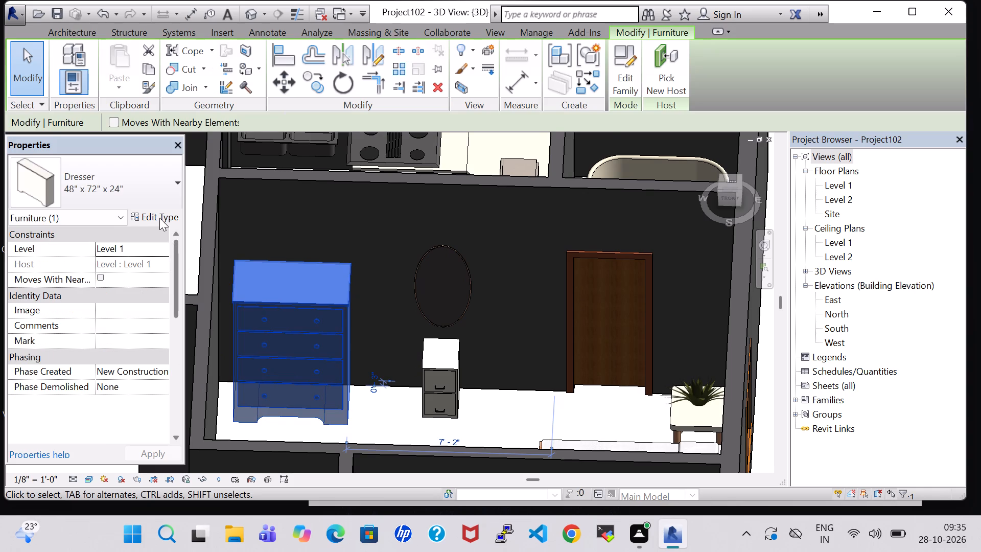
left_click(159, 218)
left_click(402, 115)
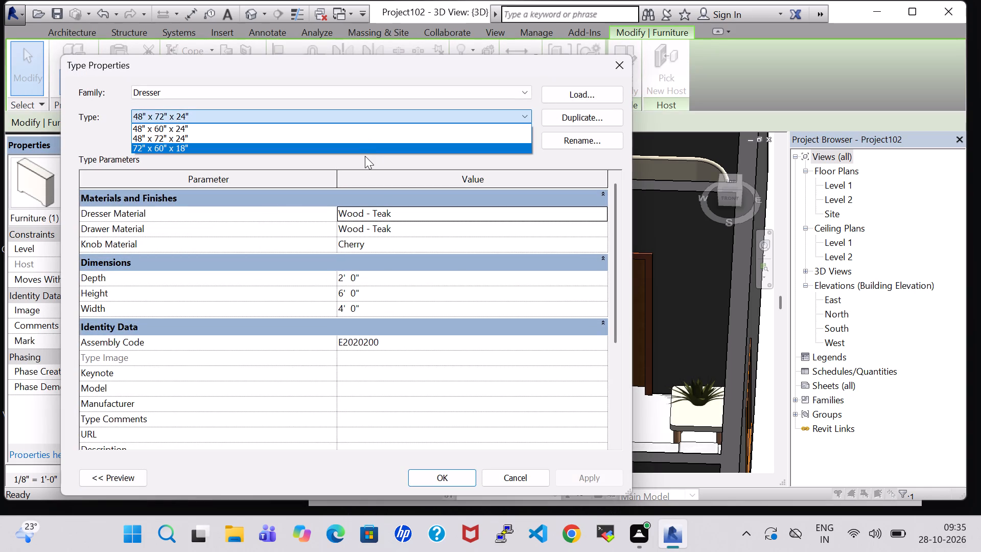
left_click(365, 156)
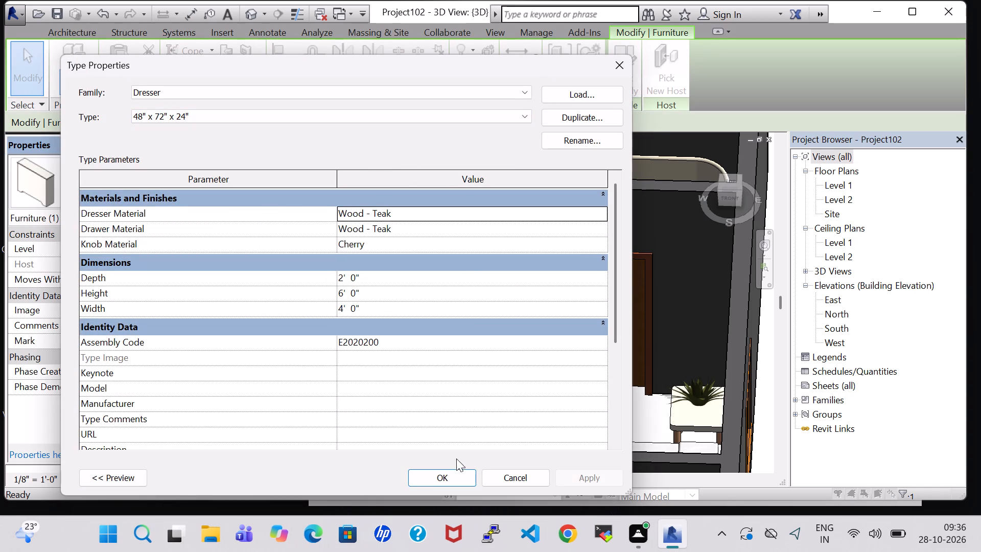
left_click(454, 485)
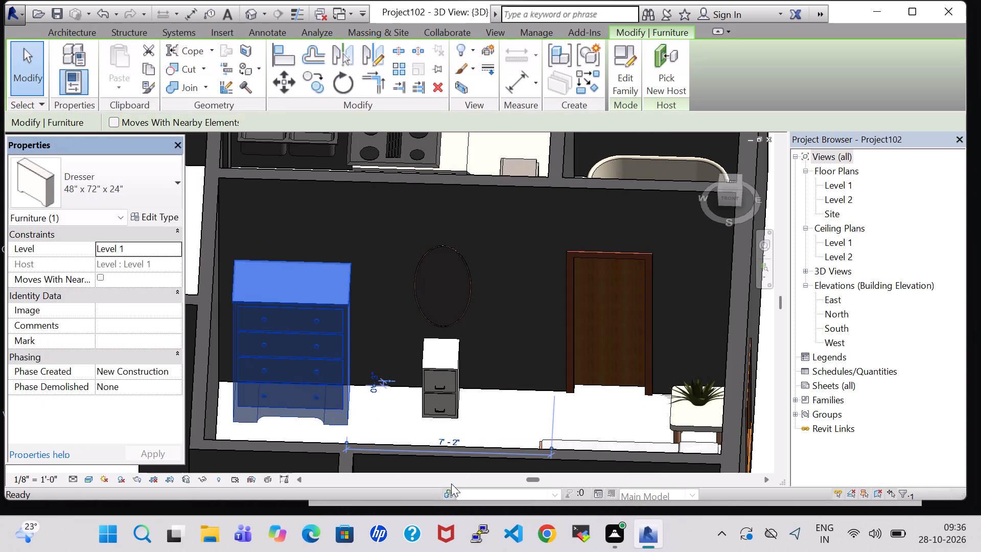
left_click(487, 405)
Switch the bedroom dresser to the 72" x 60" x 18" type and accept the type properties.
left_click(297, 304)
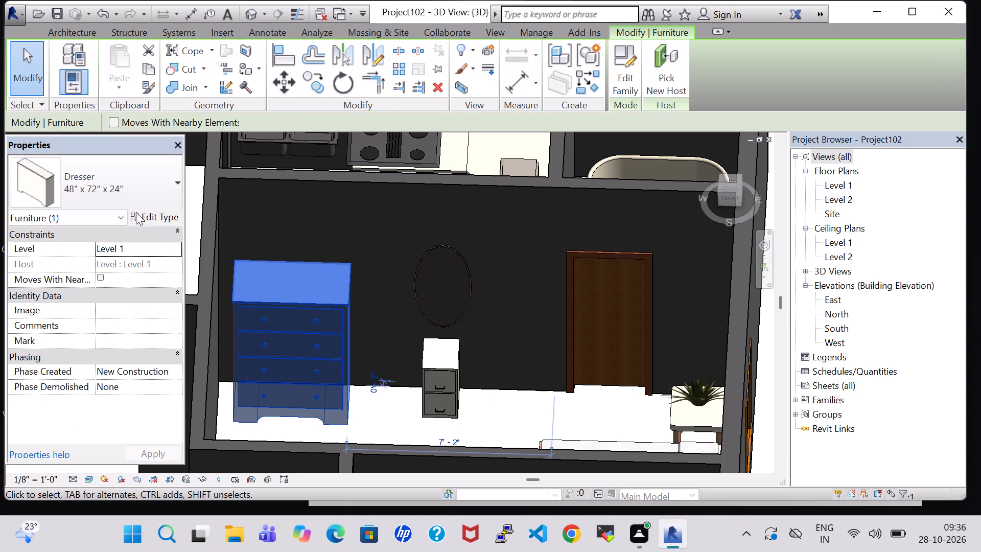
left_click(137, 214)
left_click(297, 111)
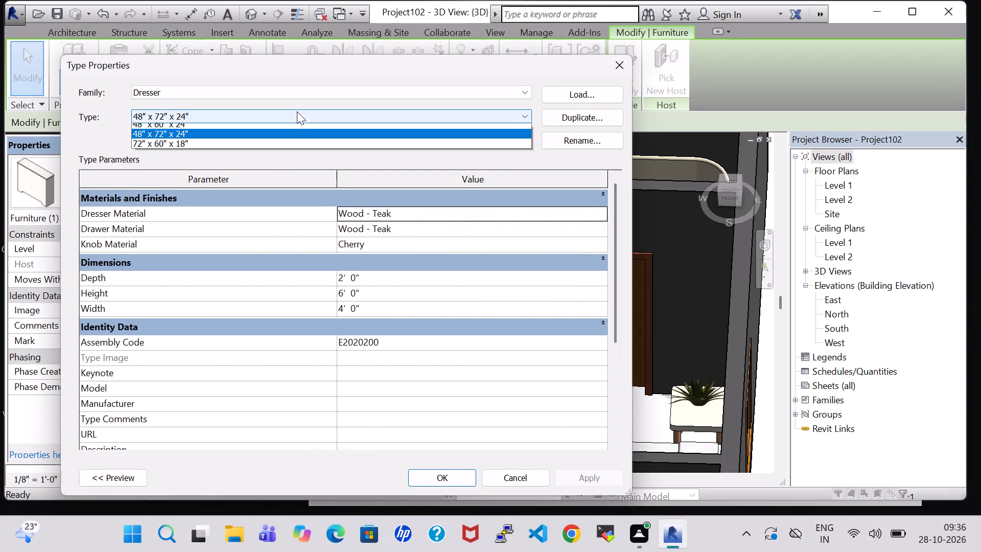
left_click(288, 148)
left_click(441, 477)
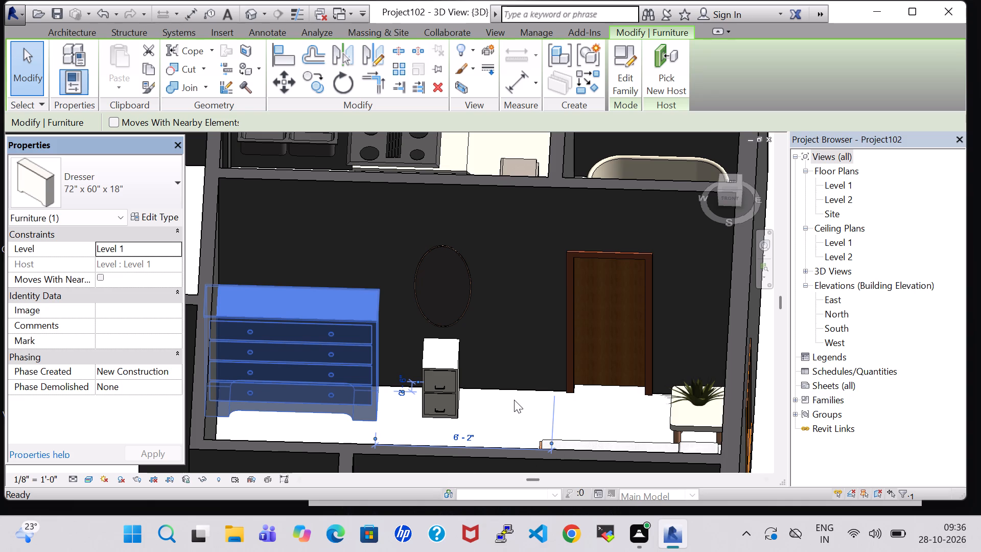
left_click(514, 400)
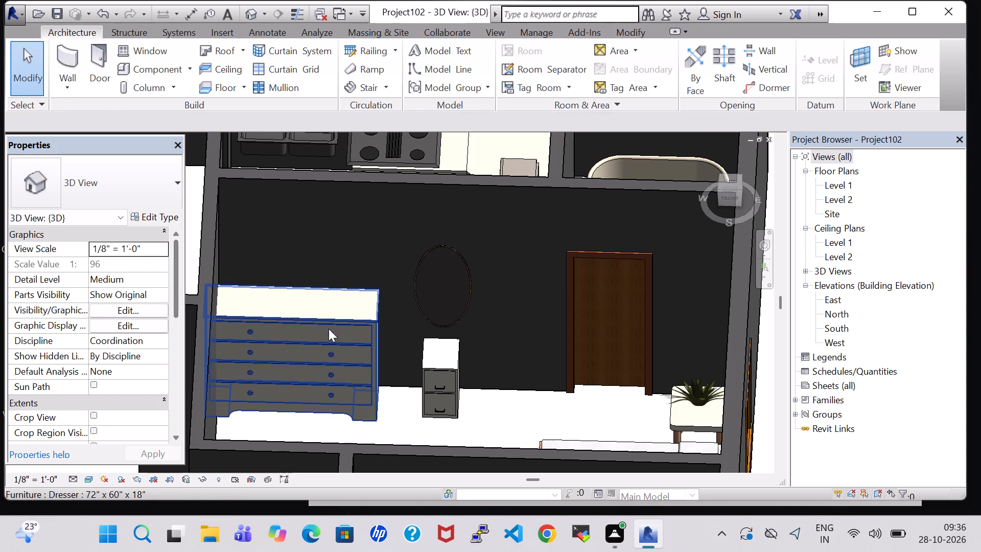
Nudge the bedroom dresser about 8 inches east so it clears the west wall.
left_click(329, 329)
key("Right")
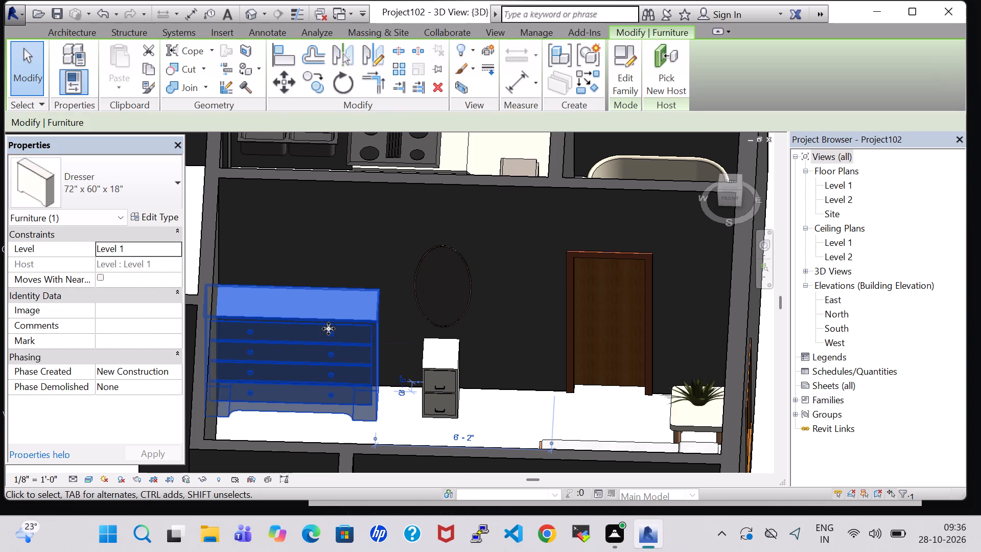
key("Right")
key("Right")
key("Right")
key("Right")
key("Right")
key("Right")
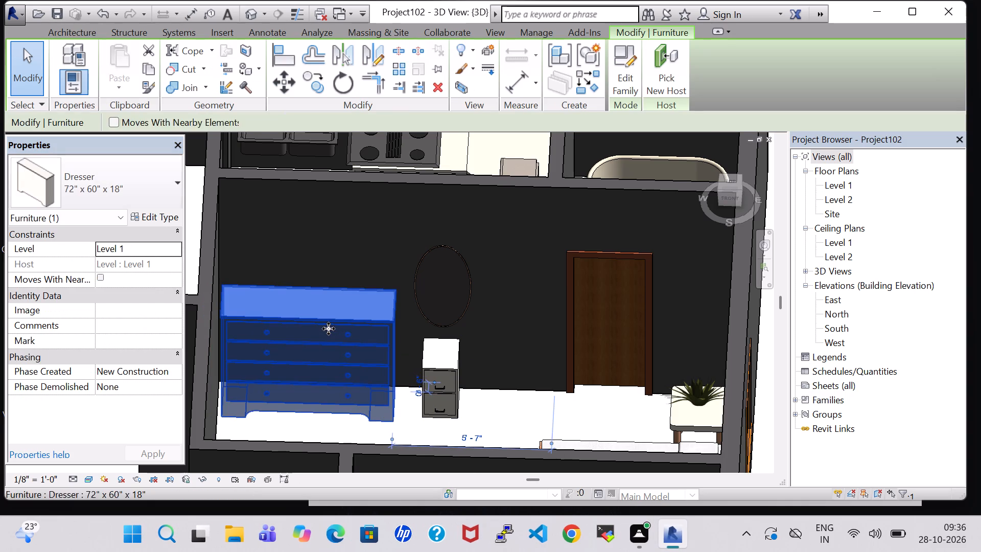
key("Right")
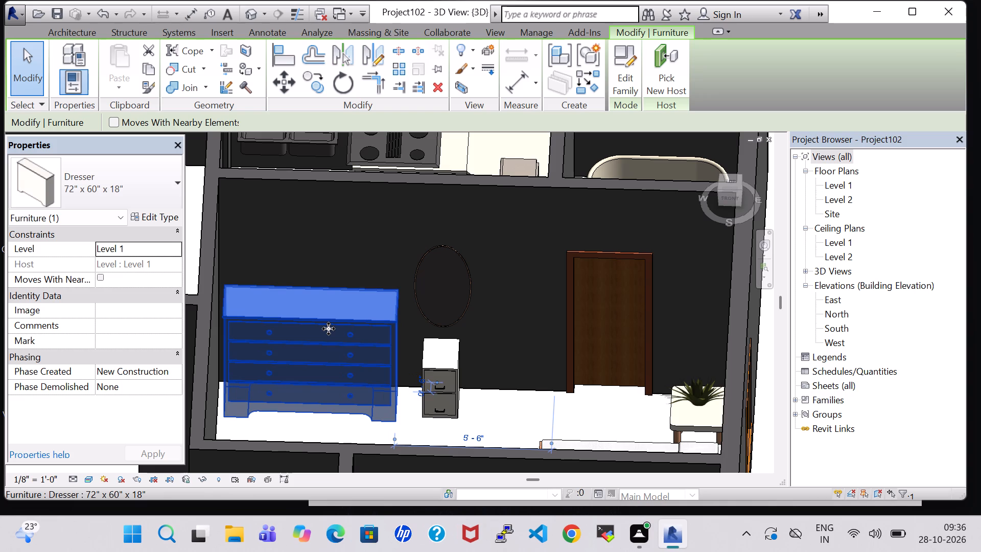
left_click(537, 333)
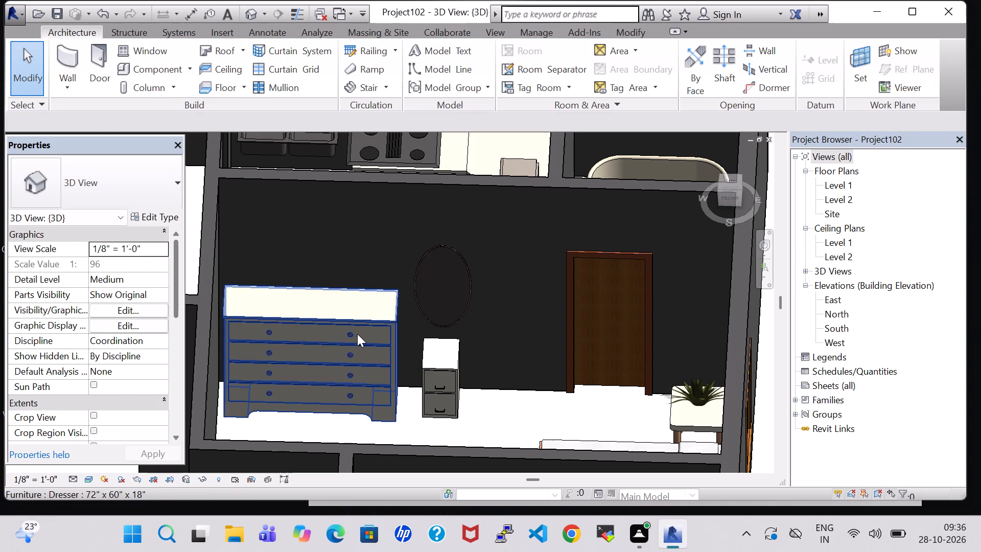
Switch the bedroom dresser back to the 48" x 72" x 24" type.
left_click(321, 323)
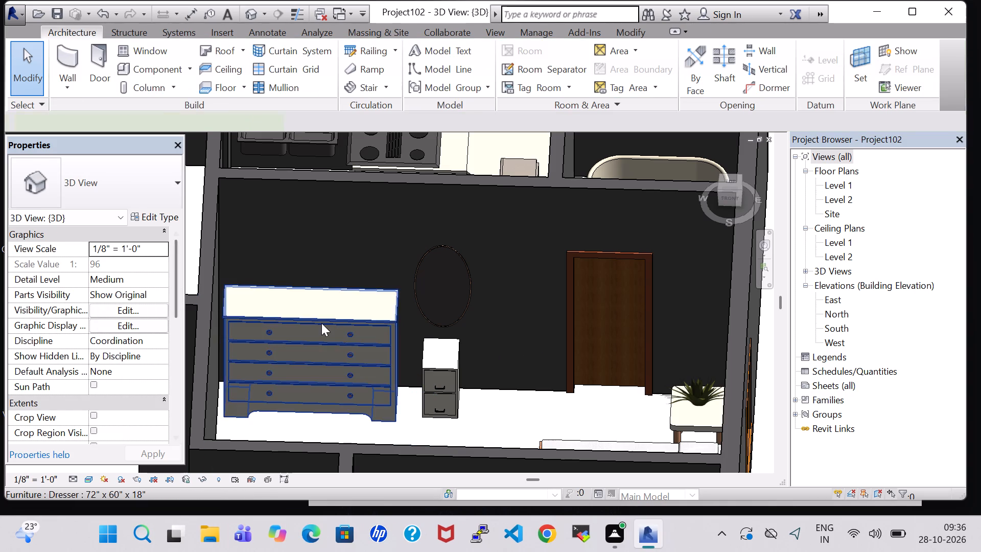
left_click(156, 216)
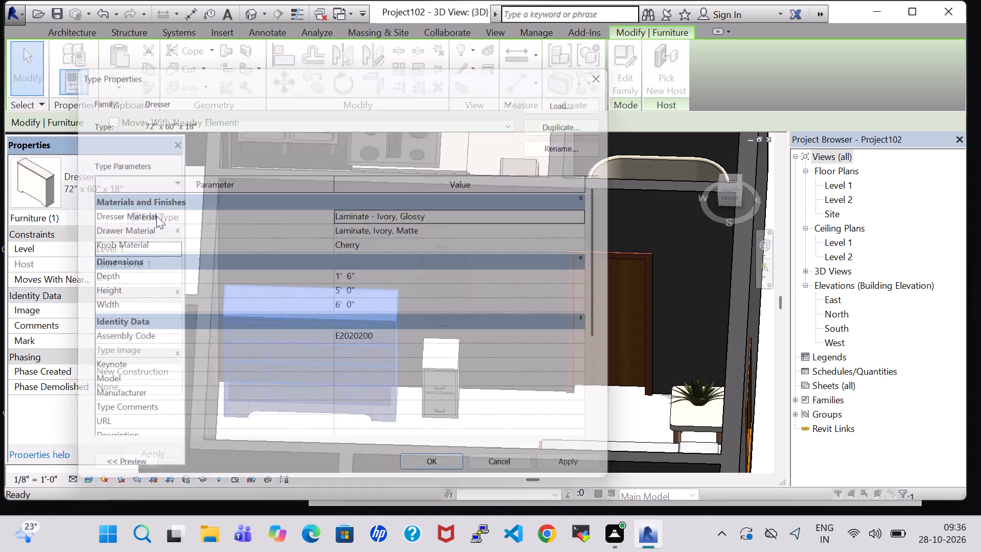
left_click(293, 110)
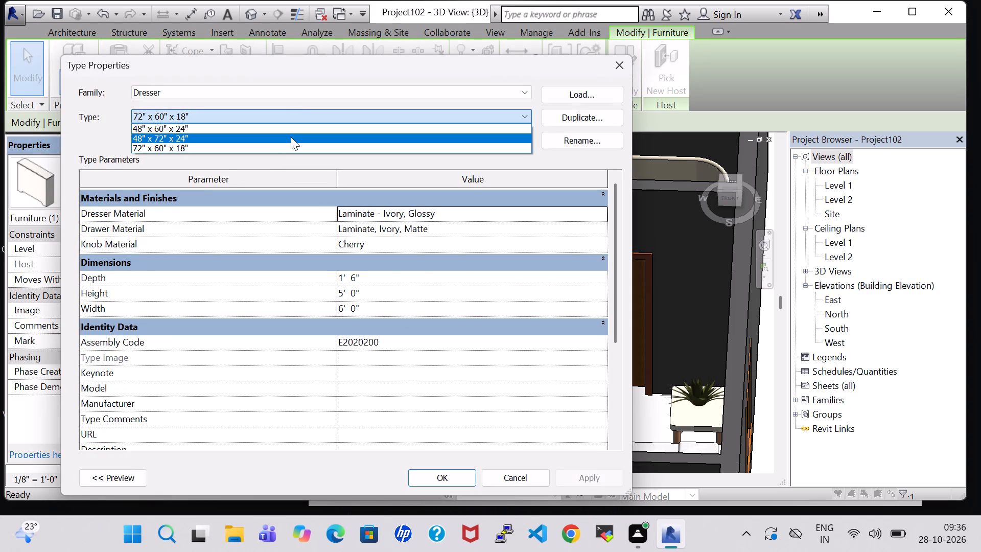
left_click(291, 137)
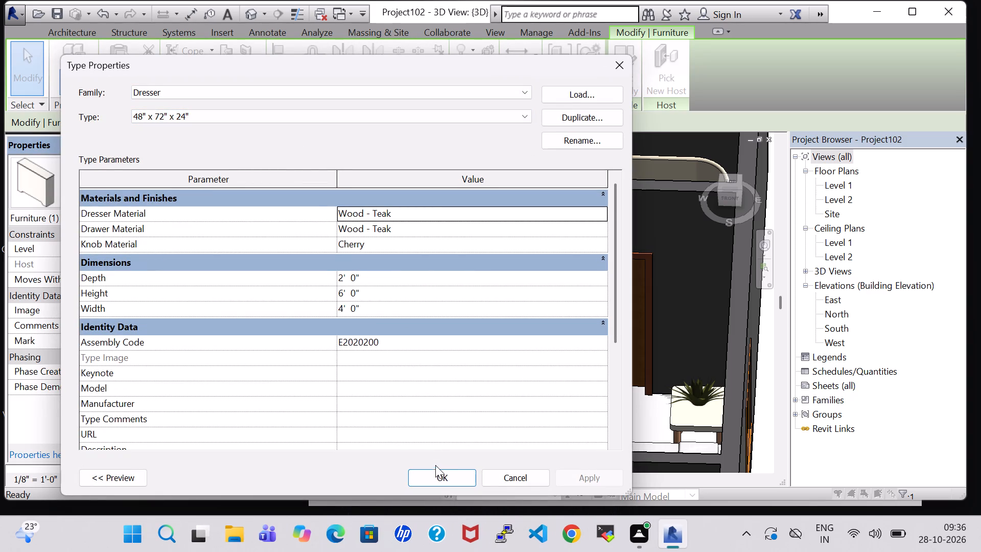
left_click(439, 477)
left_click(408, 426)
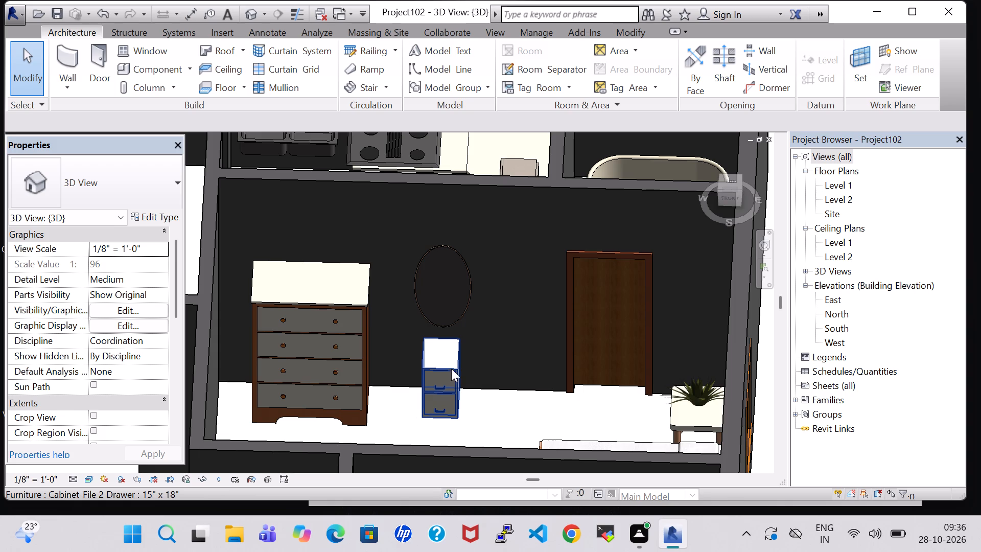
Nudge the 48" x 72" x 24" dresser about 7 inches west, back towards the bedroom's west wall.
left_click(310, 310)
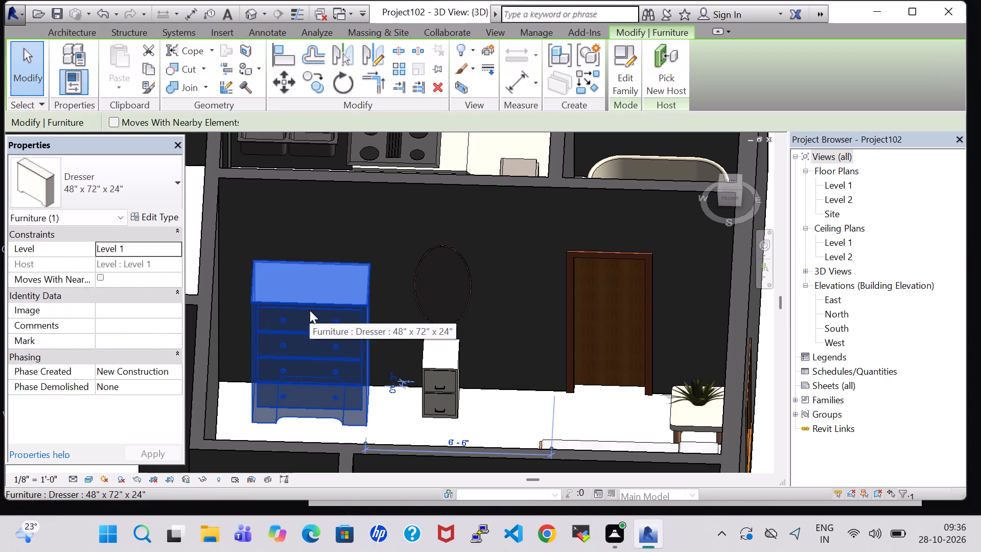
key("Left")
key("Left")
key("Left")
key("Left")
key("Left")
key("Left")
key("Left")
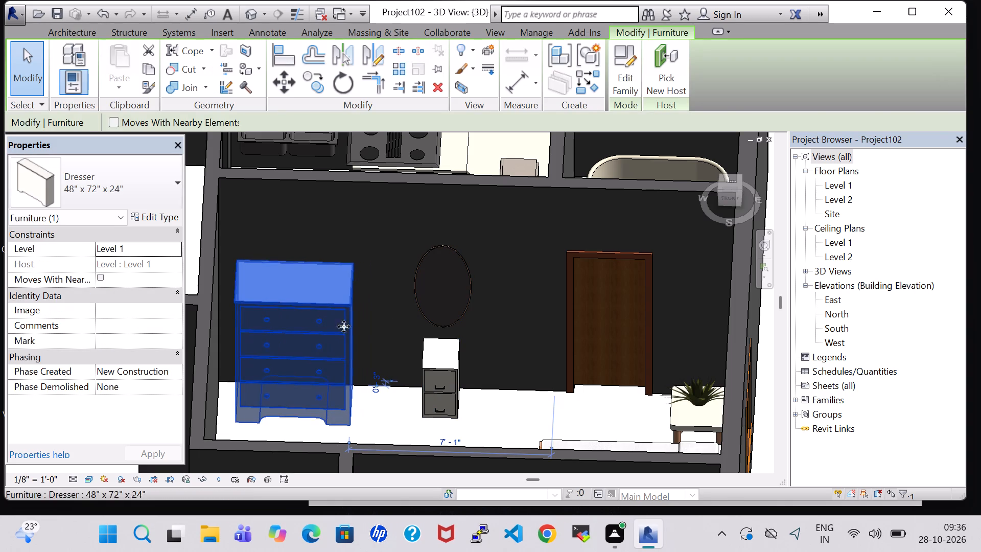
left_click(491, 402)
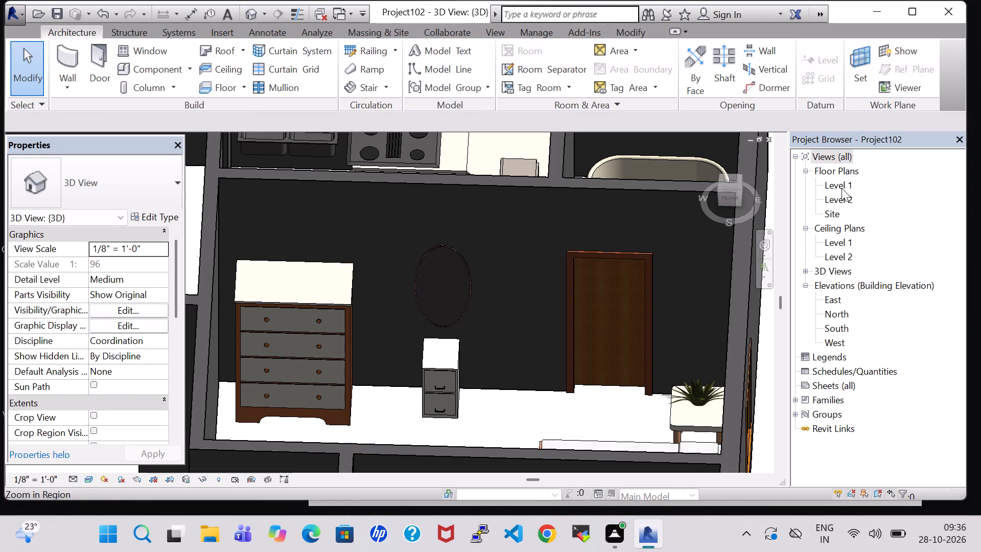
Open the Level 1 floor plan at the unlabelled bedroom south of the open kitchen.
double_click(842, 188)
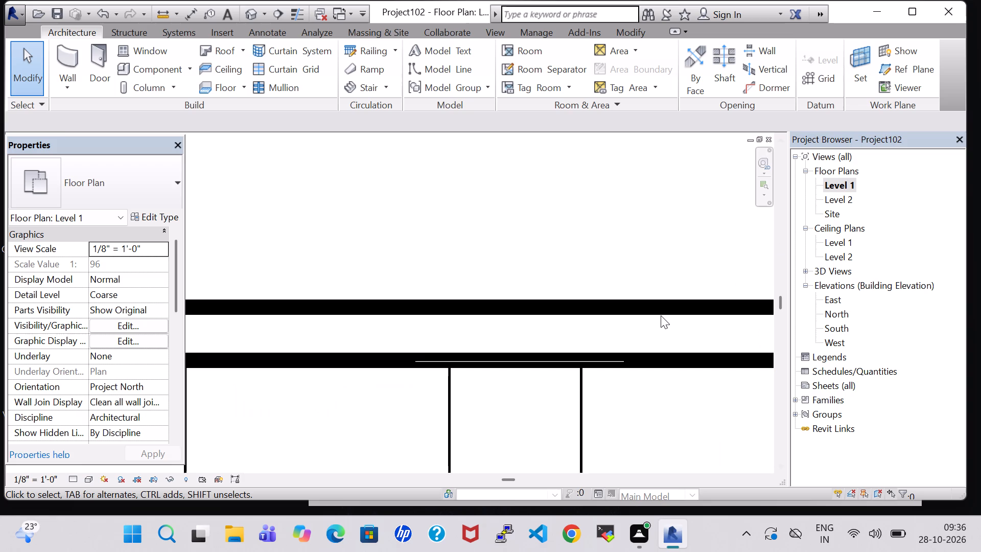
scroll(661, 315, "down", 13)
middle_click_drag(661, 385, 610, 365)
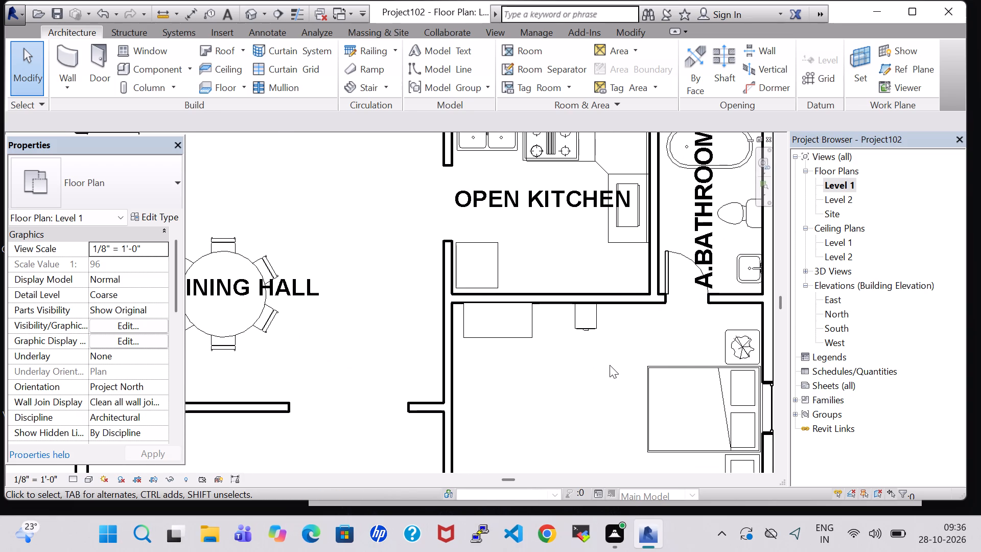
scroll(609, 366, "down", 3)
middle_click_drag(609, 366, 570, 316)
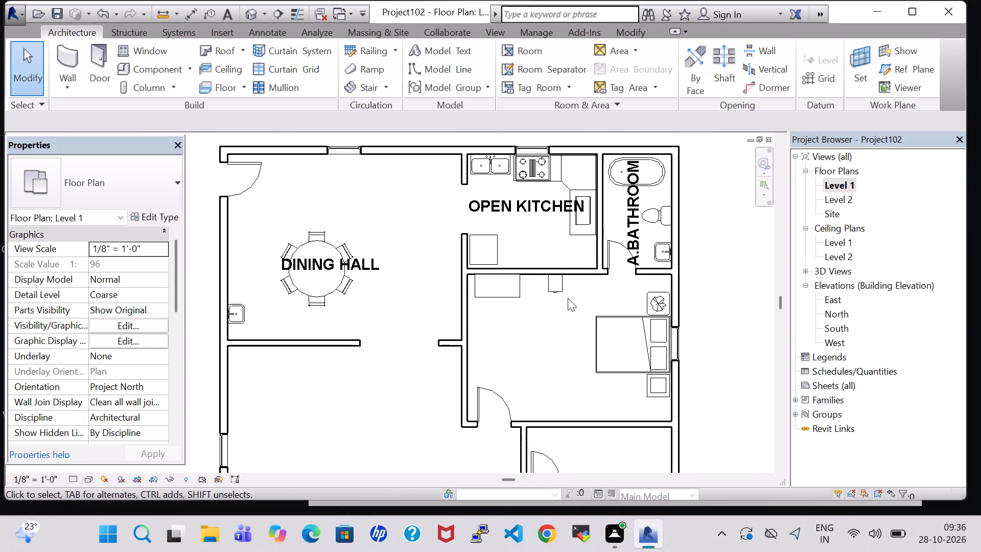
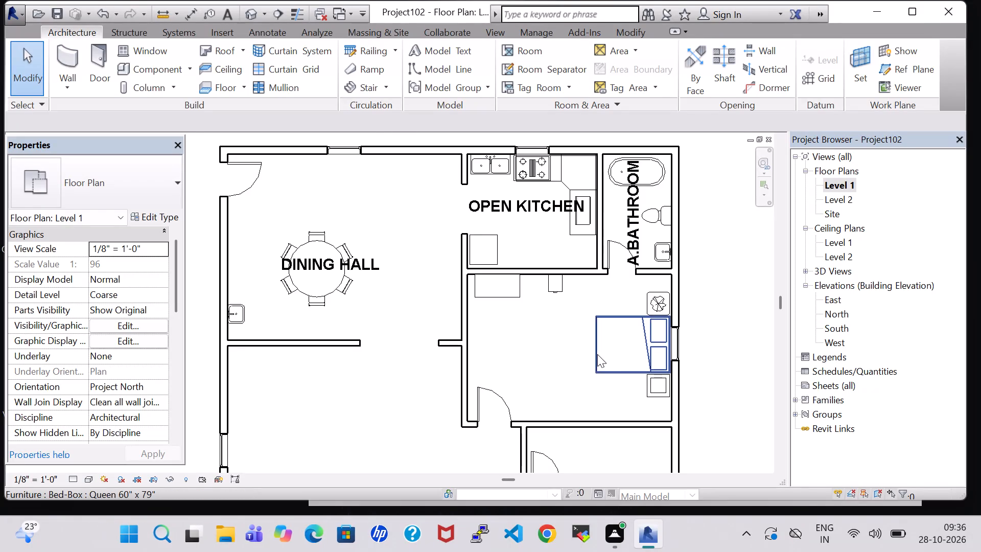
Load the TV - Flat Screen family from the US Imperial Furniture library for placement as a component.
left_click(144, 72)
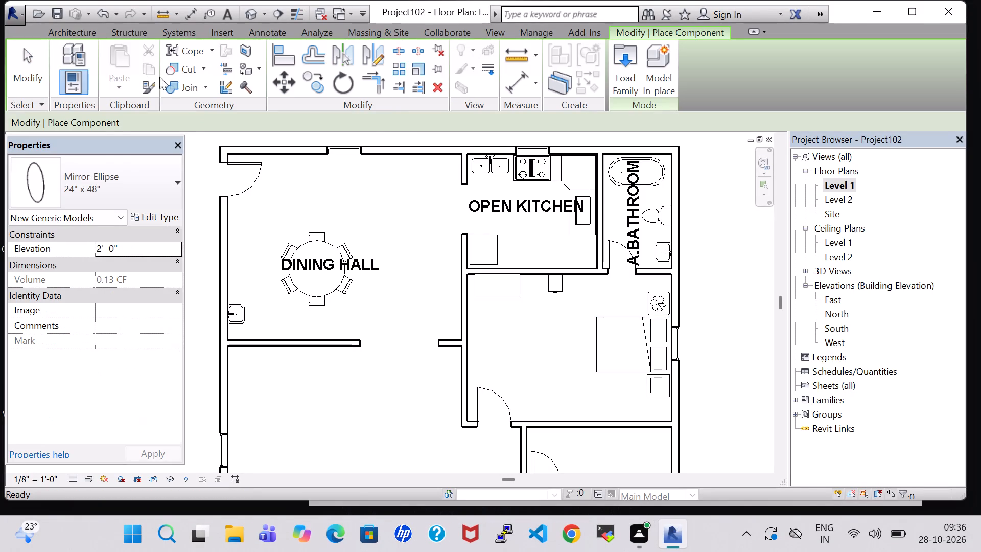
left_click(620, 87)
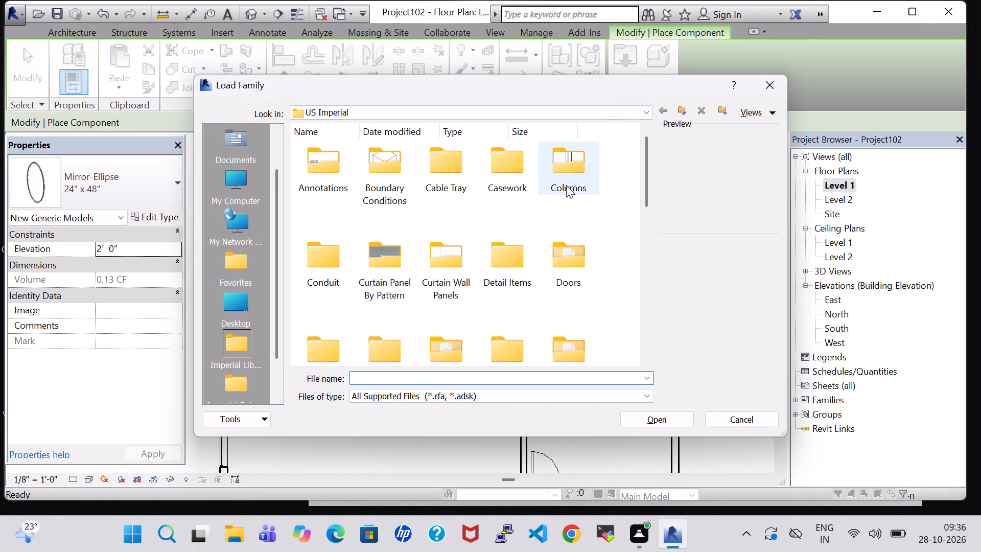
left_click(559, 349)
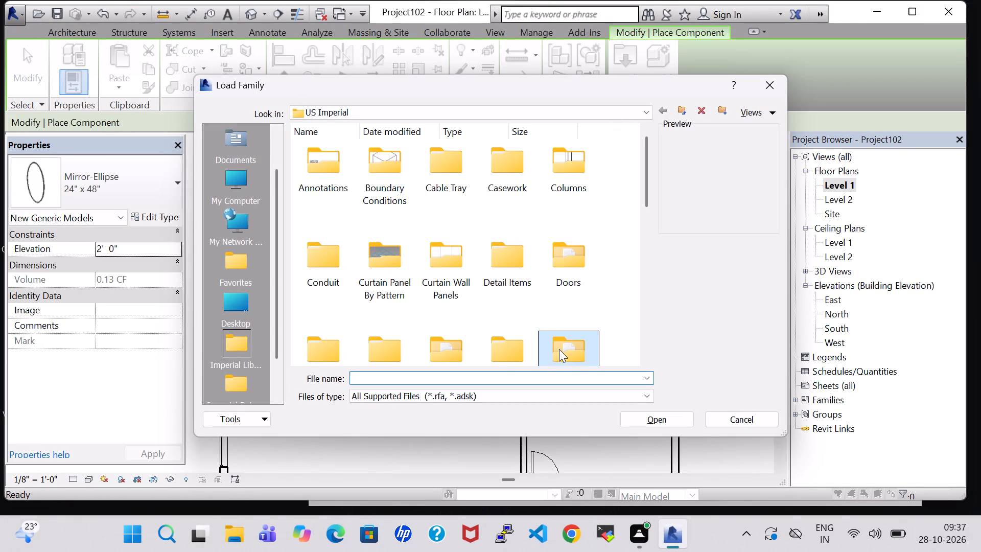
left_click(559, 349)
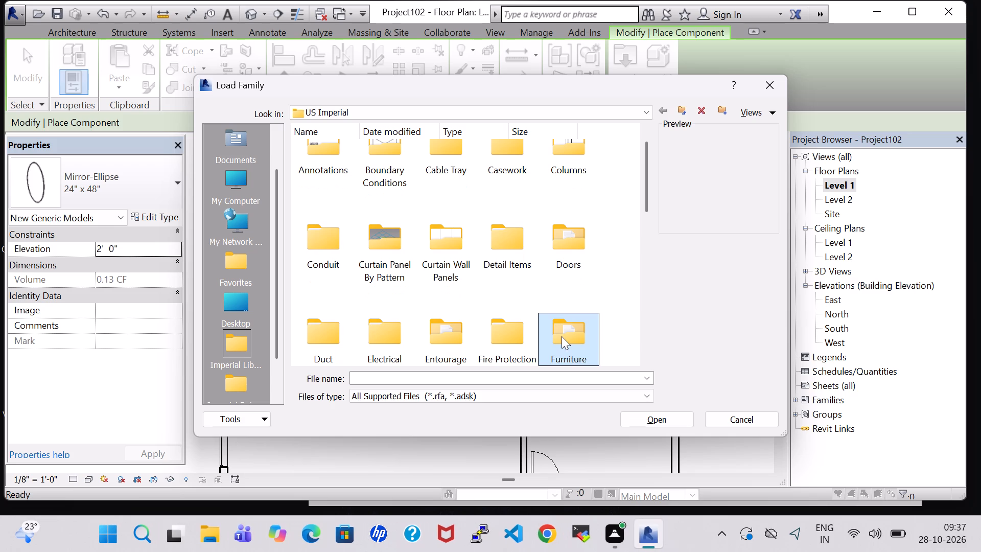
double_click(562, 336)
left_click(312, 258)
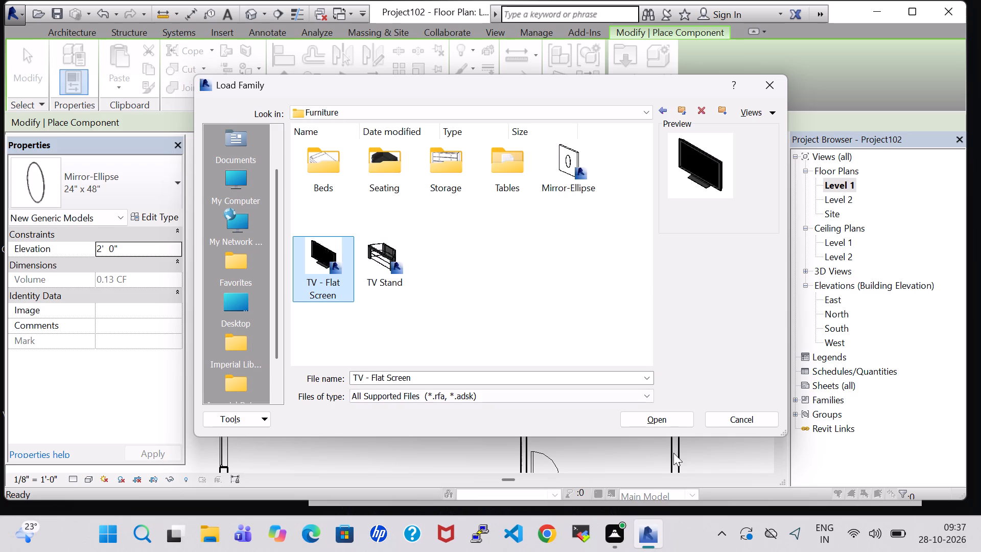
left_click(667, 420)
Place the 32" flat-screen TV, rotated to run north-south, against the bedroom's west wall, level with the dining hall's south wall.
scroll(509, 346, "up", 1)
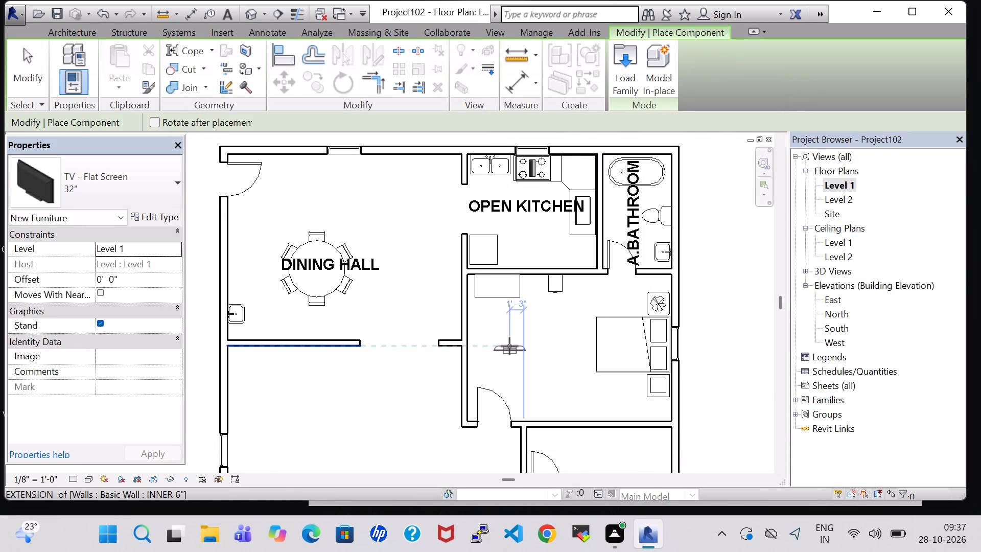
scroll(509, 346, "up", 2)
key("space")
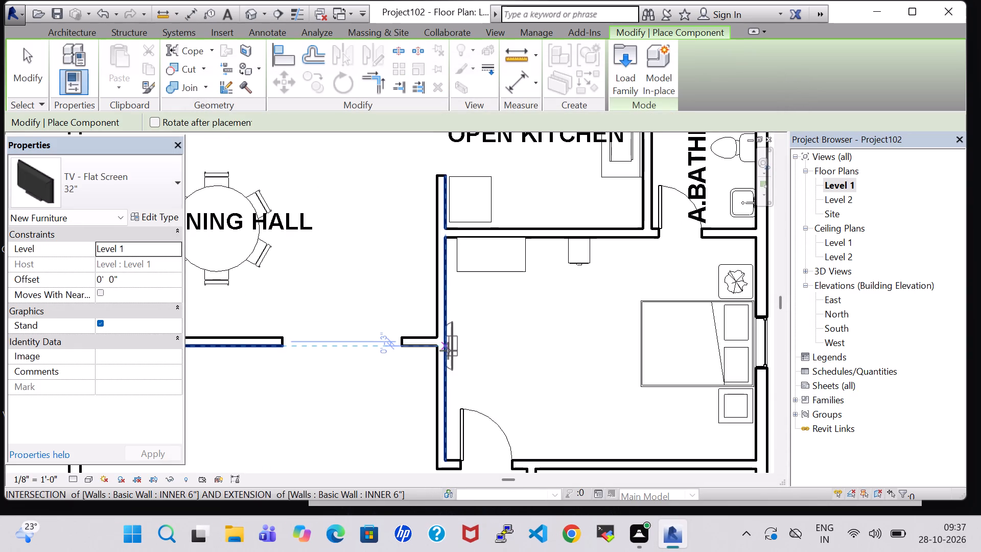
scroll(448, 351, "up", 6)
left_click(448, 351)
key("Escape")
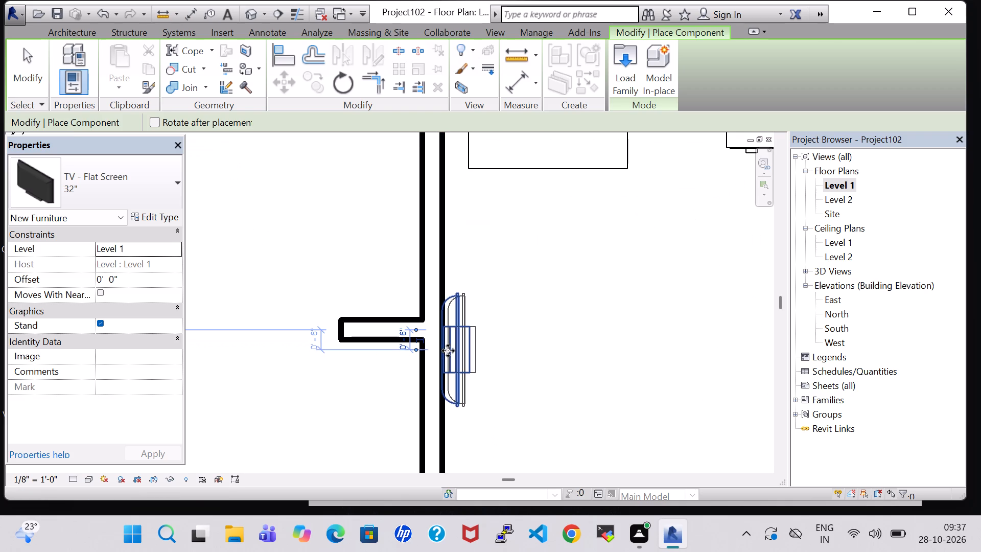
key("Escape")
Switch the bedroom's flat-screen TV to the 42" type.
left_click(459, 346)
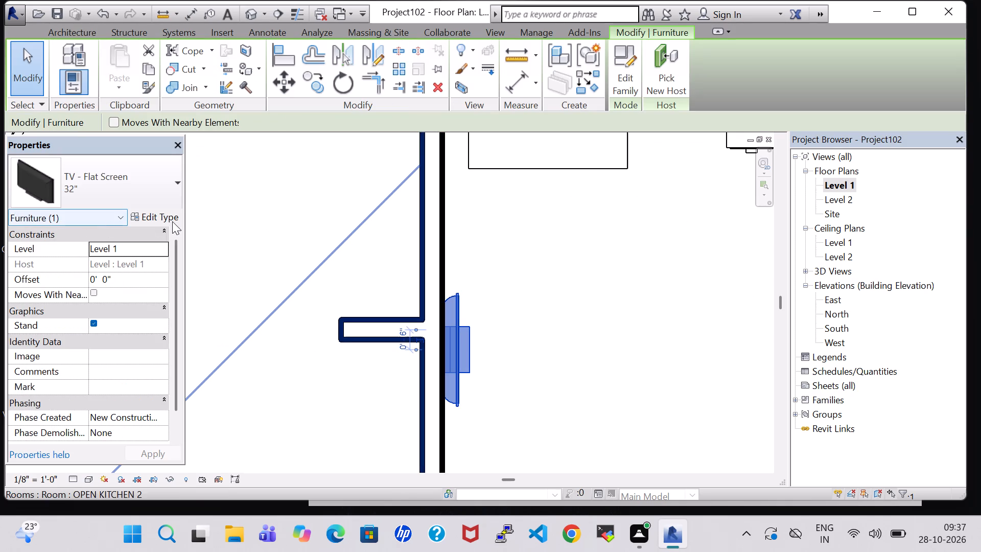
left_click(161, 221)
left_click(219, 119)
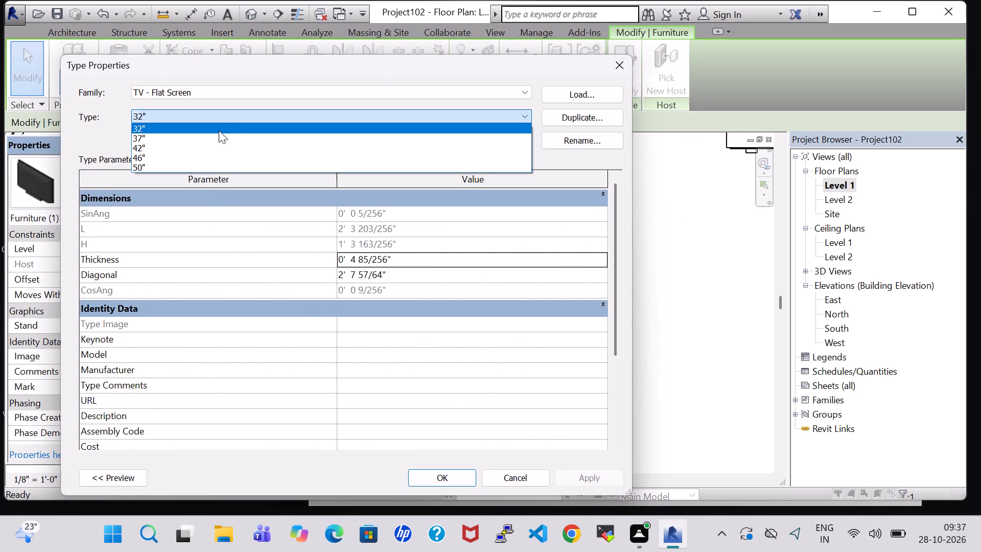
left_click(217, 150)
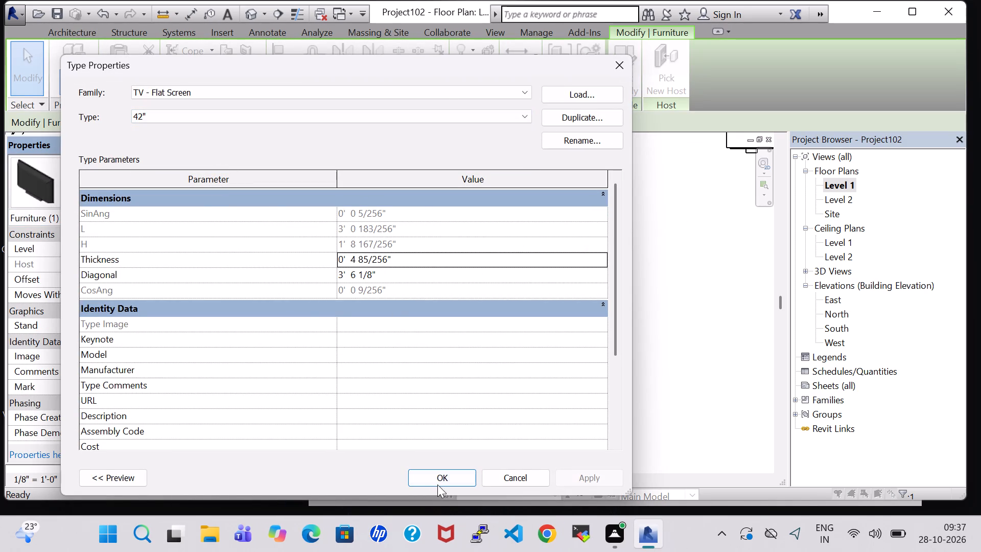
left_click(437, 477)
left_click(581, 340)
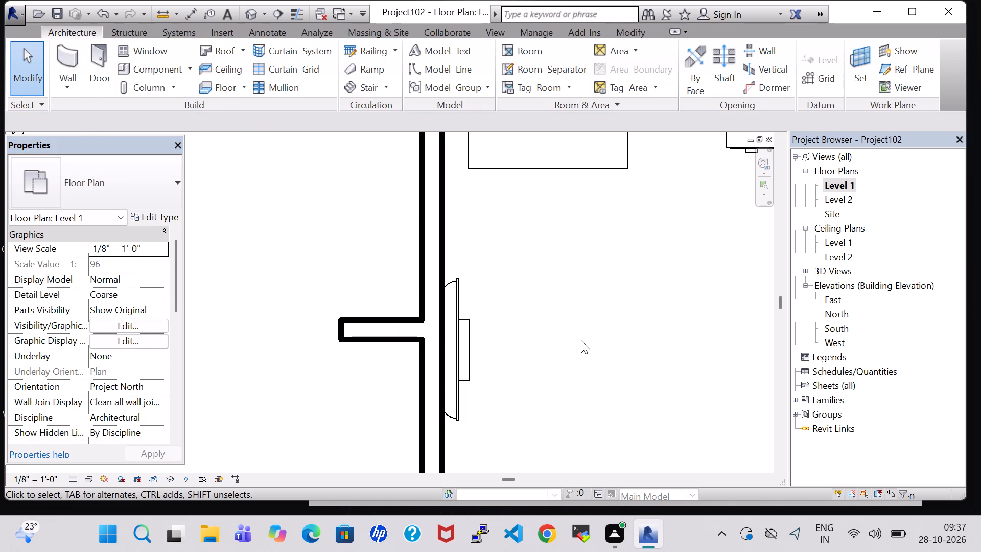
Load the Table-Rectangular family from the Furniture library's Tables folder for placement as a component.
scroll(581, 340, "down", 3)
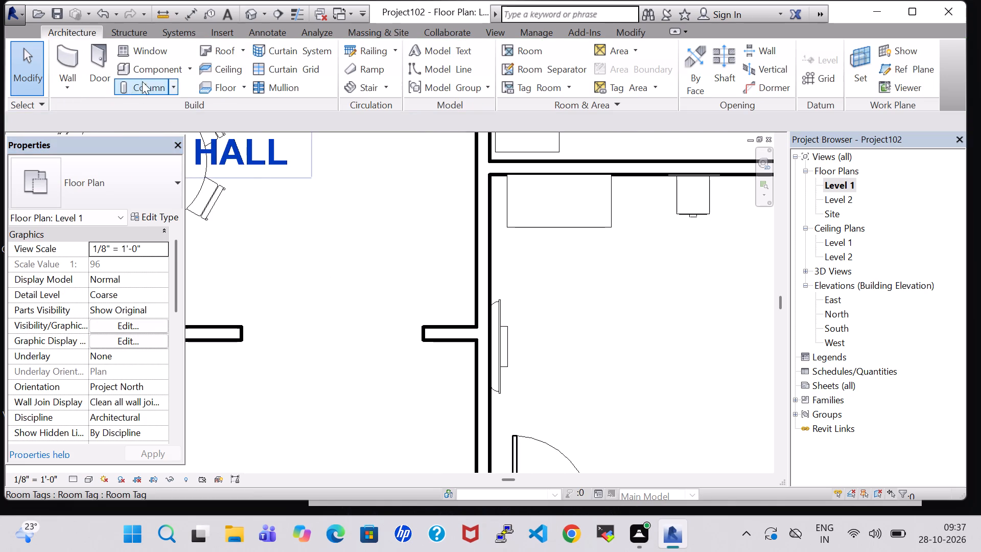
left_click(153, 72)
left_click(631, 72)
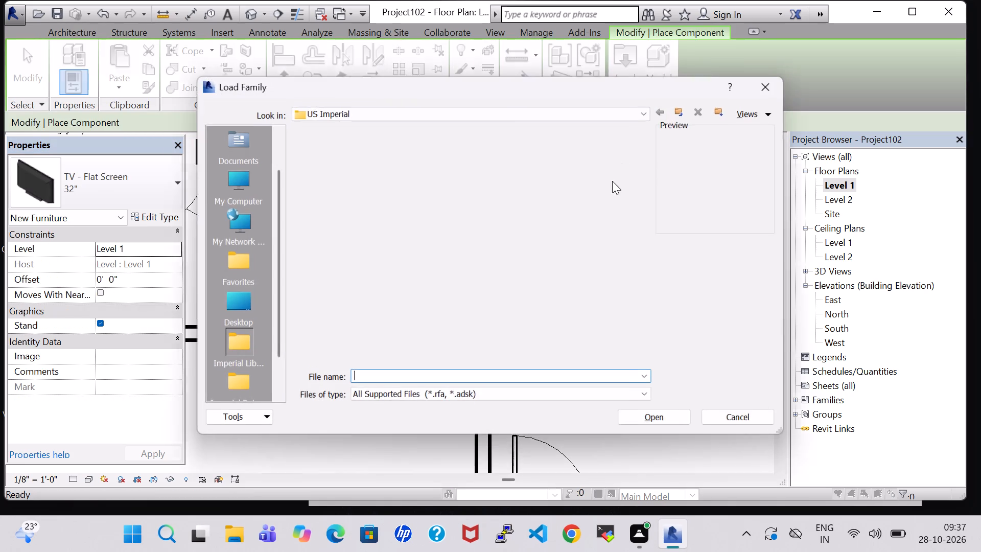
double_click(568, 351)
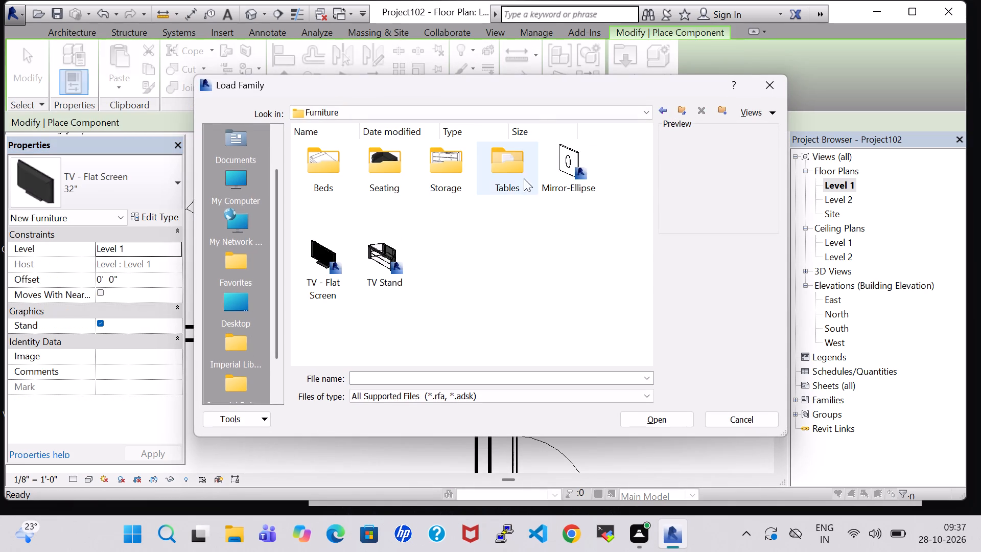
double_click(504, 175)
left_click(558, 275)
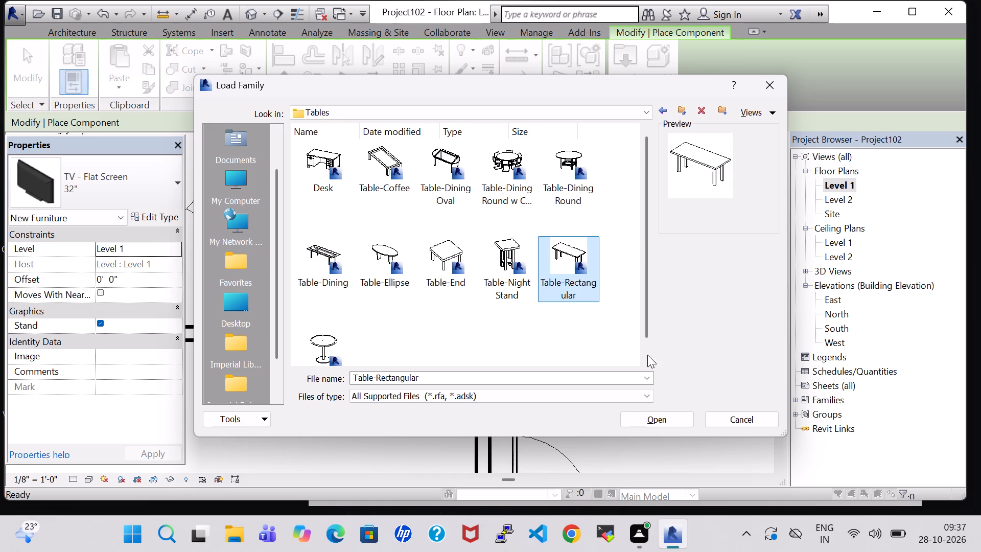
left_click(675, 423)
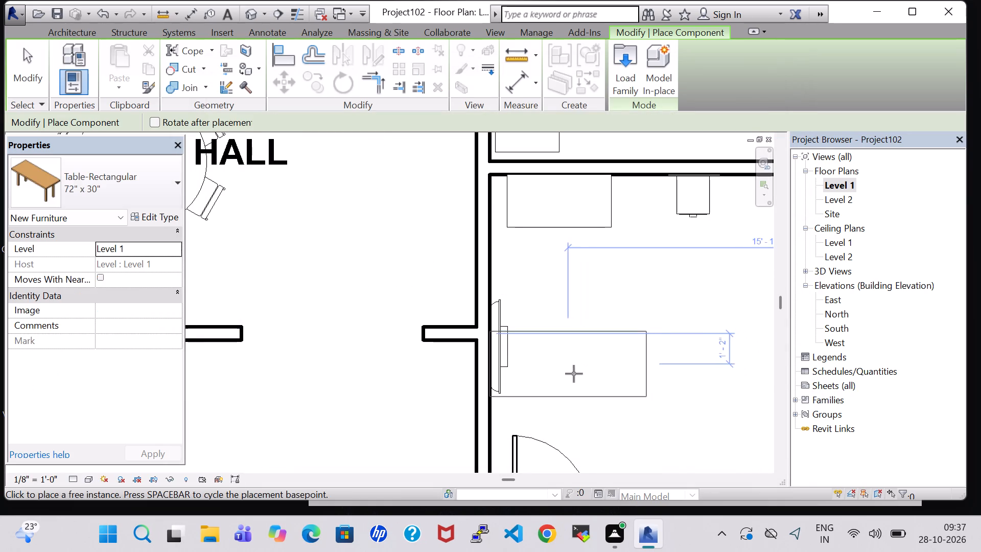
Place the 72" x 30" rectangular table, rotated to run north-south, against the bedroom's west wall beneath the TV.
key("space")
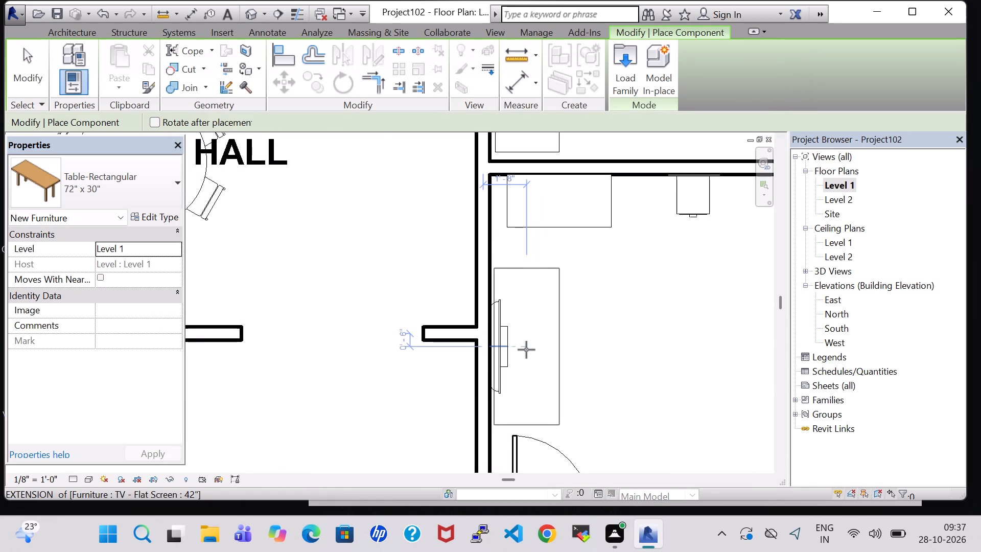
left_click(522, 344)
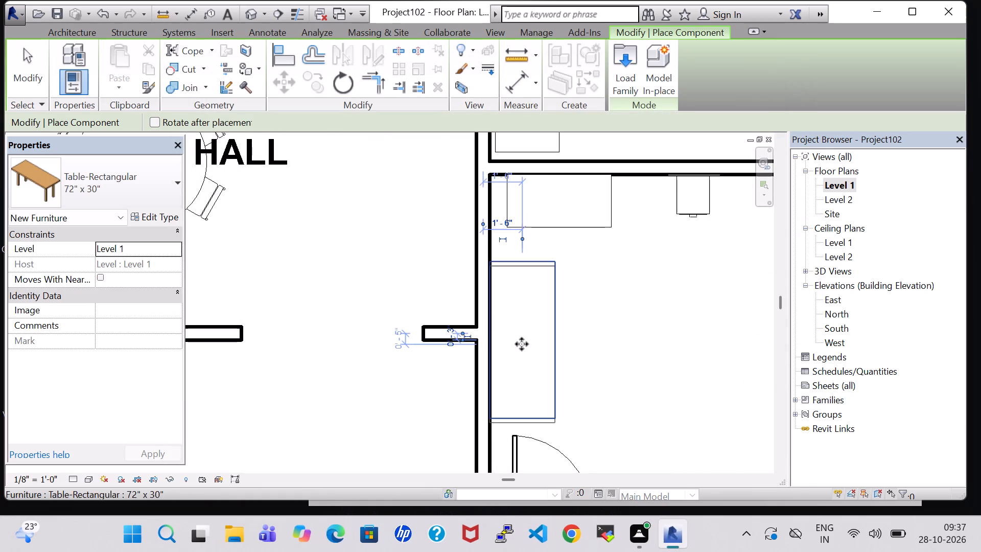
key("Escape")
key("Escape")
Set the rectangular table type's height to 2' 2" and its length to 4' 0".
left_click(554, 343)
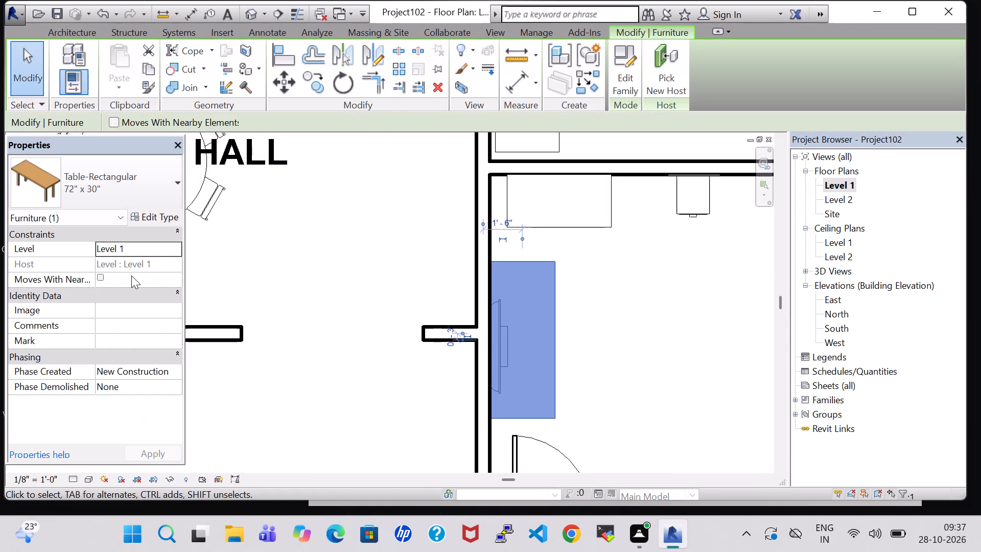
left_click(153, 214)
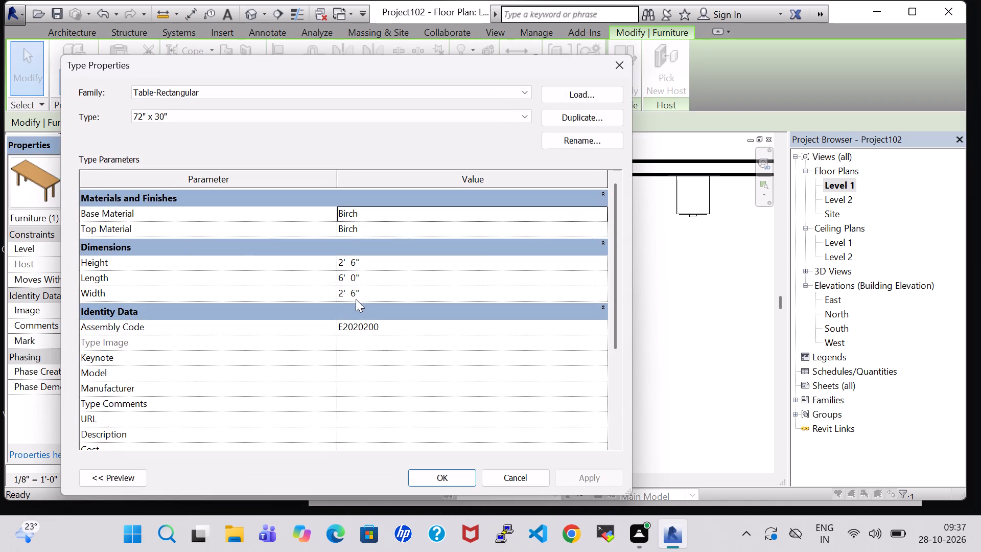
left_click(356, 265)
key("BackSpace")
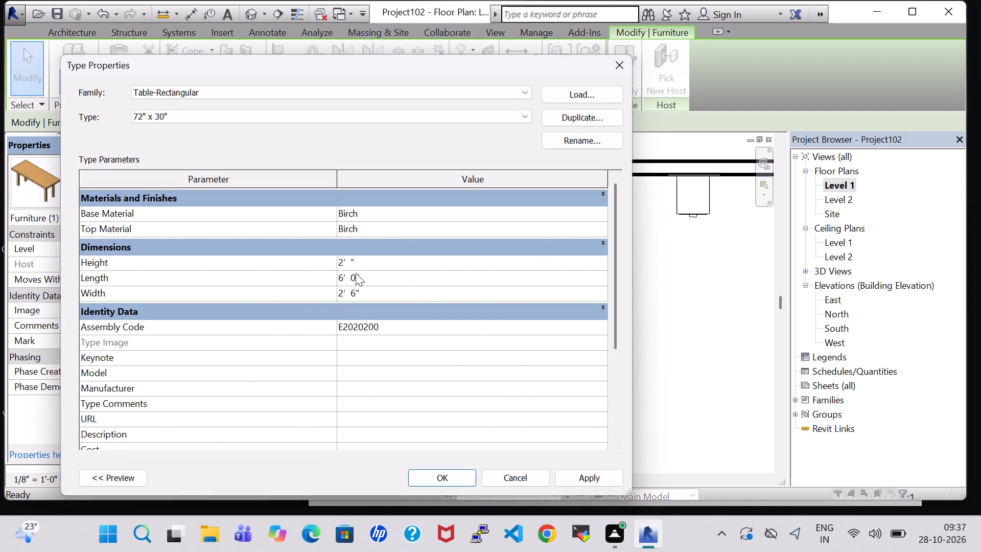
key("2")
left_click(344, 279)
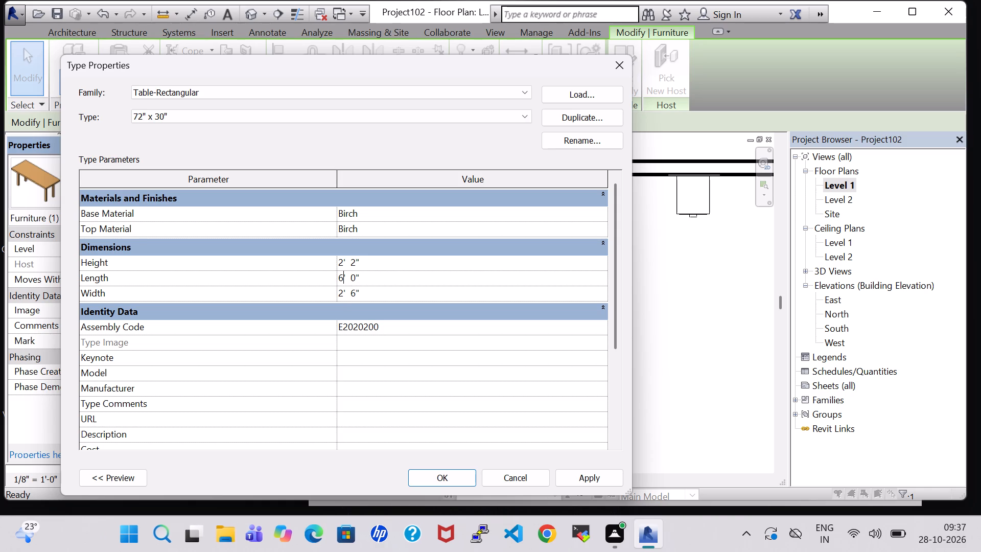
key("BackSpace")
key("4")
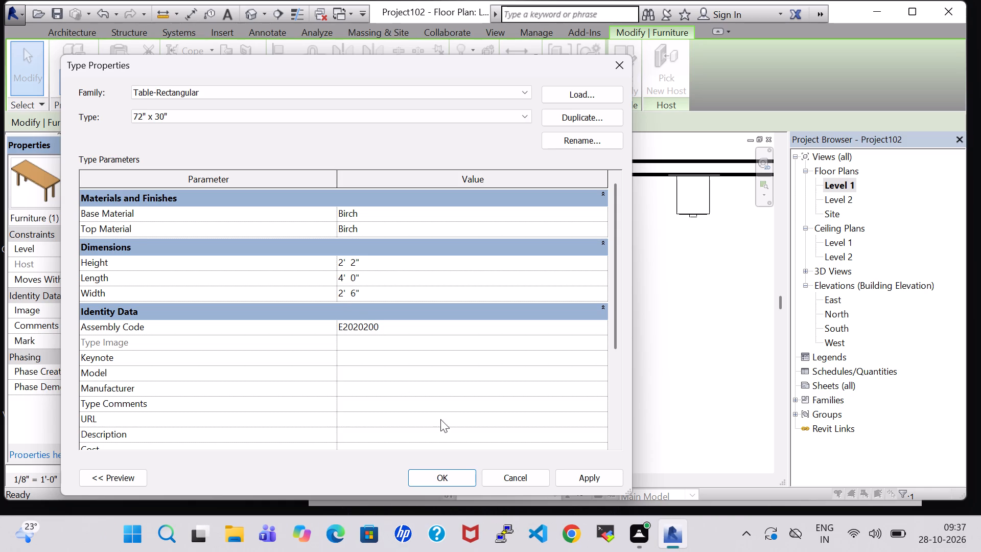
left_click(445, 475)
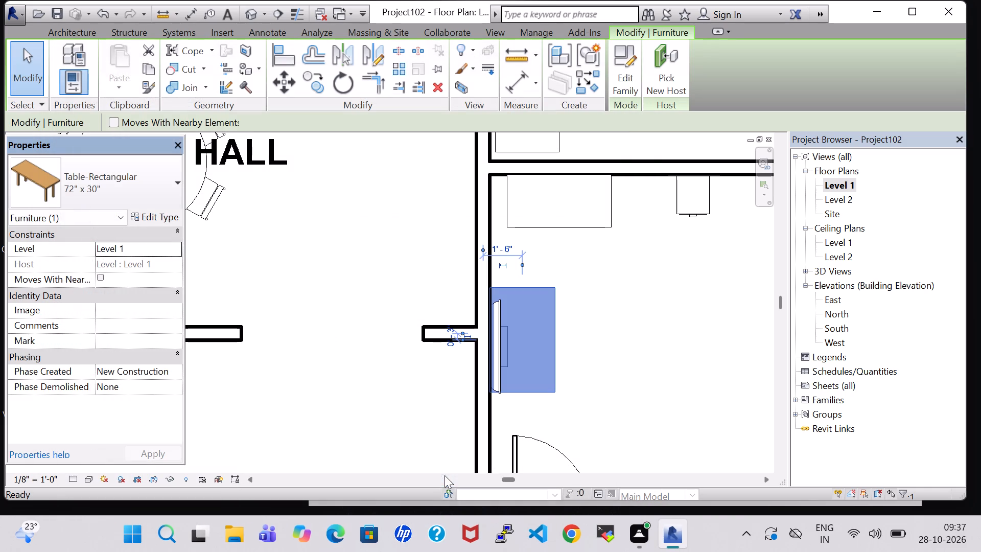
left_click(637, 406)
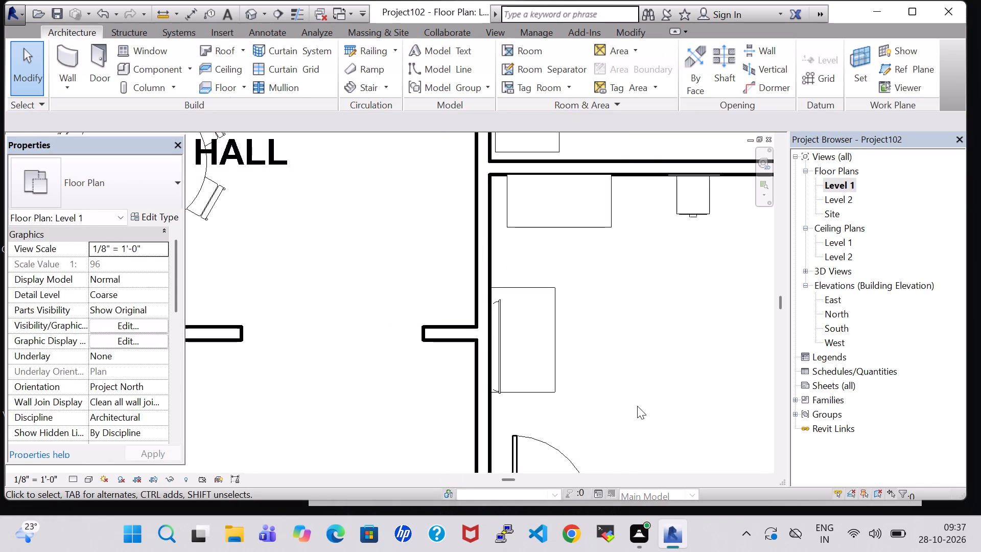
Nudge the rectangular table about 3 inches south so it lines up with the centre of the TV.
key("Down")
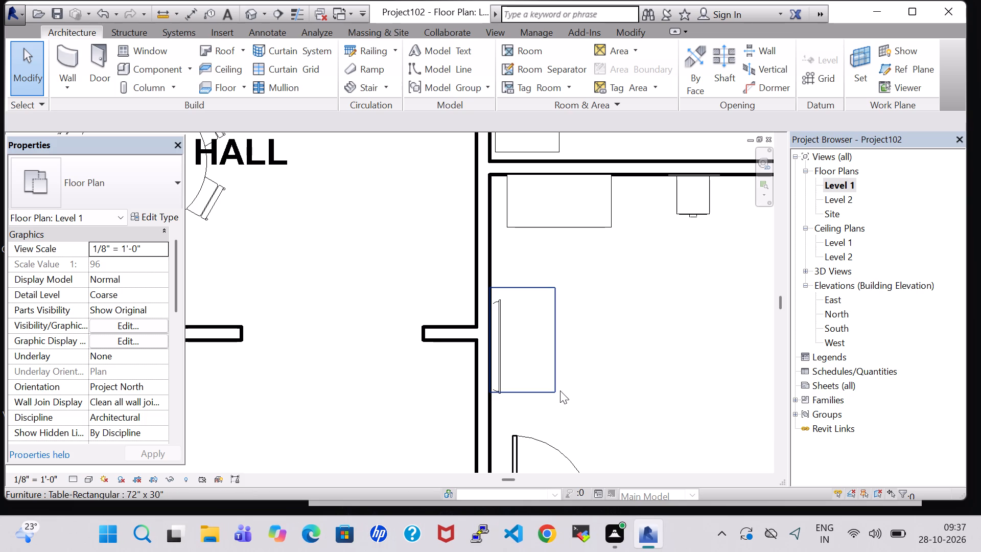
left_click(548, 390)
key("Down")
key("Down")
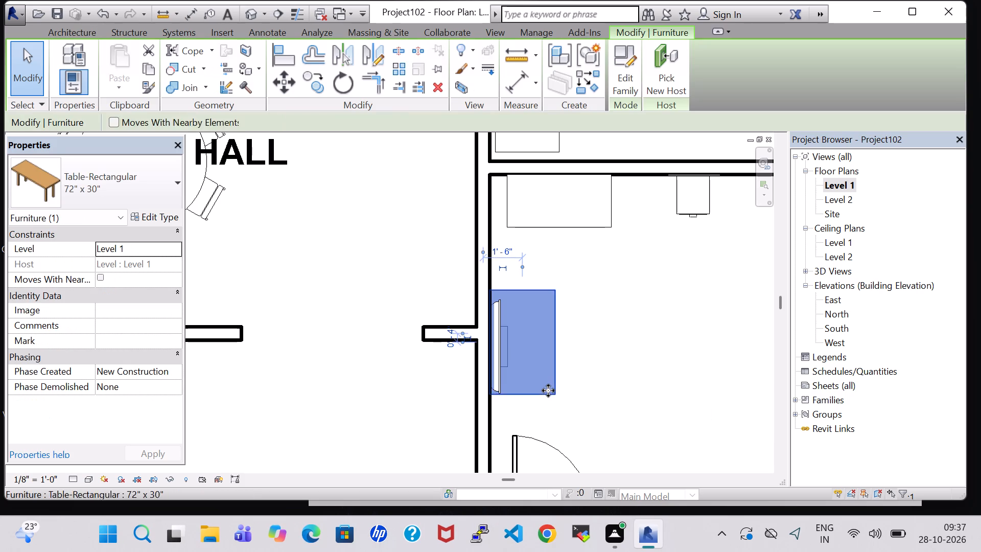
key("Down")
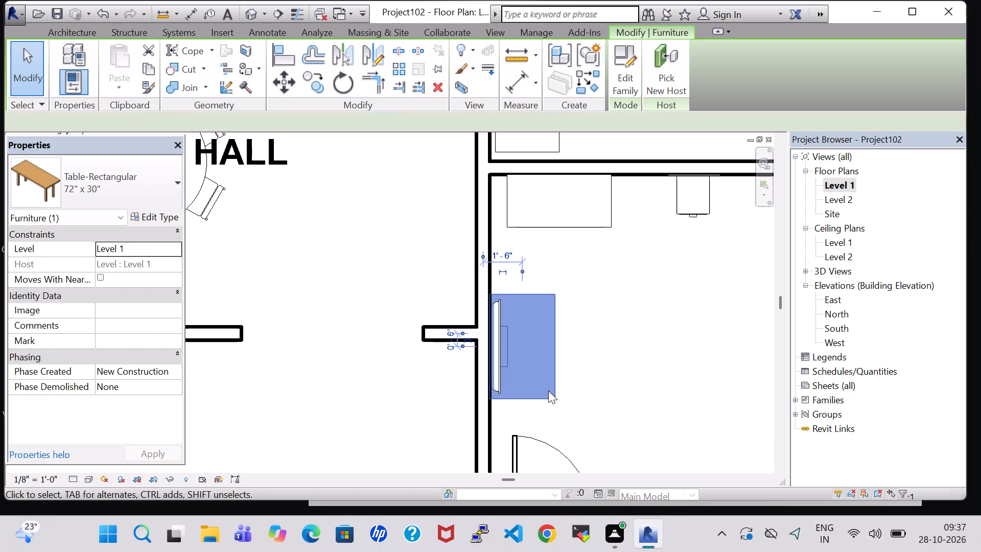
left_click(620, 362)
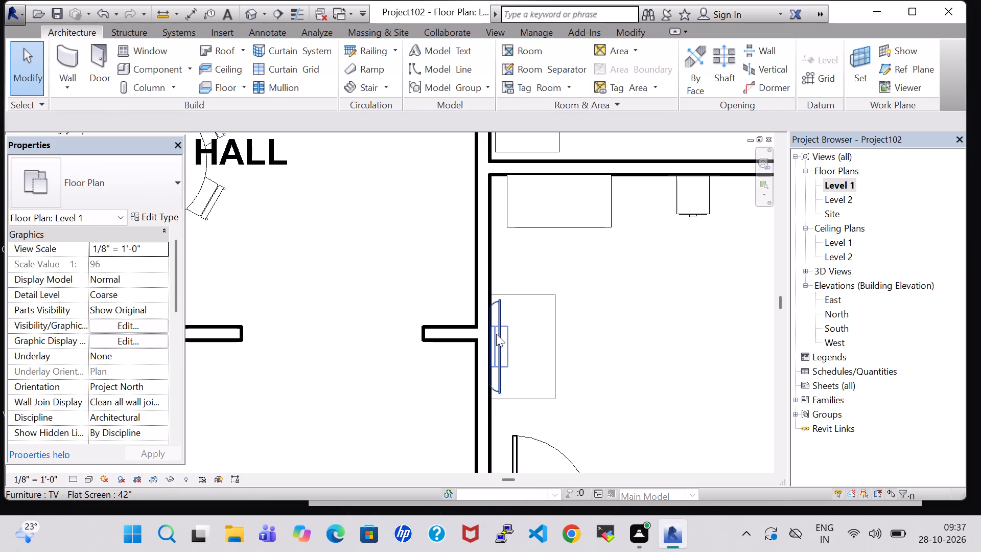
Set the offset of the 42" flat screen TV on the bedroom's west wall to 3' 3".
left_click(496, 334)
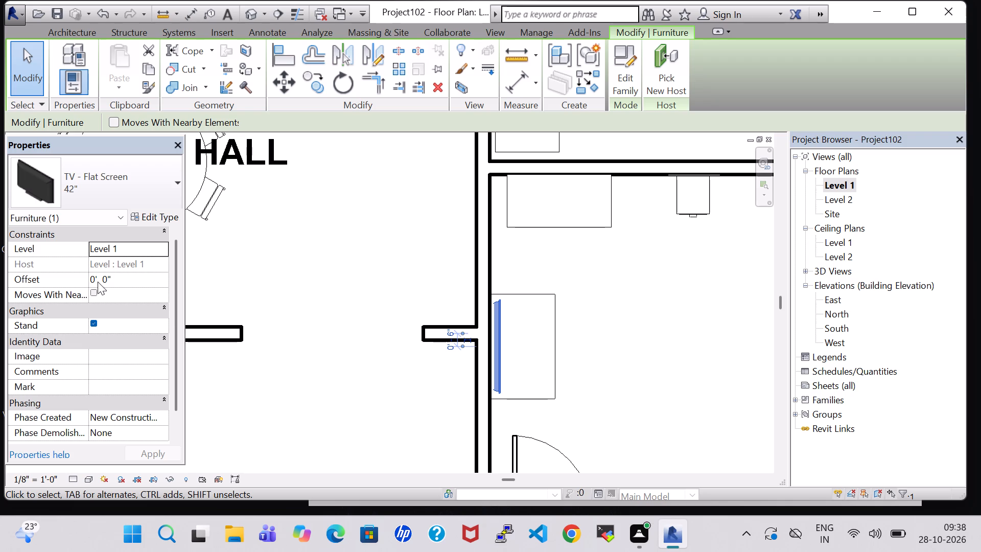
left_click(97, 281)
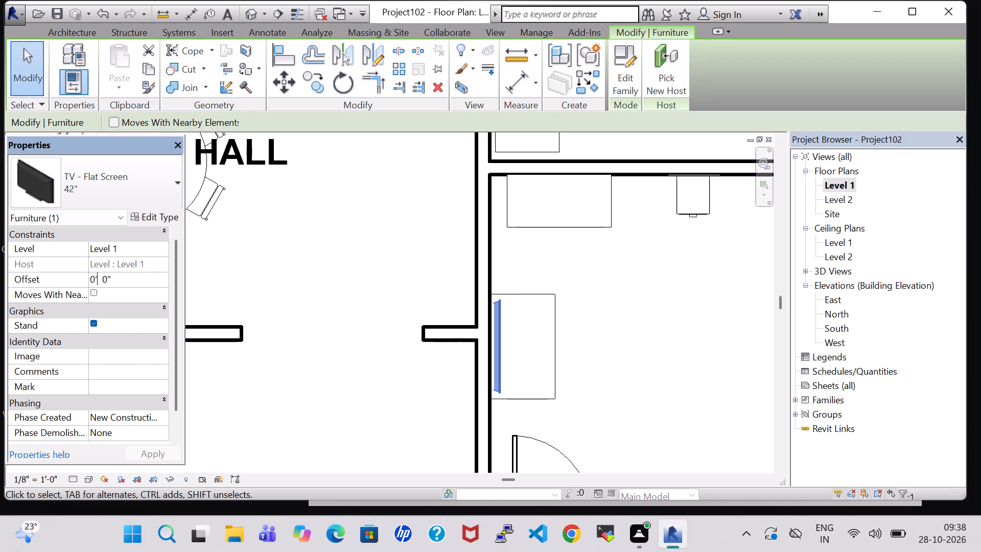
key("Left")
key("BackSpace")
key("3")
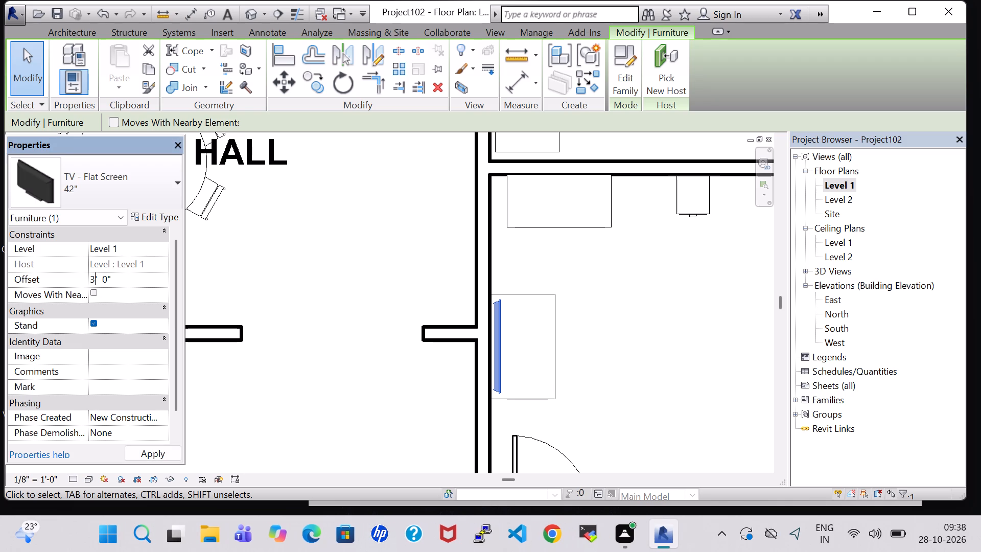
key("Right")
key("Right")
key("Right")
key("Right")
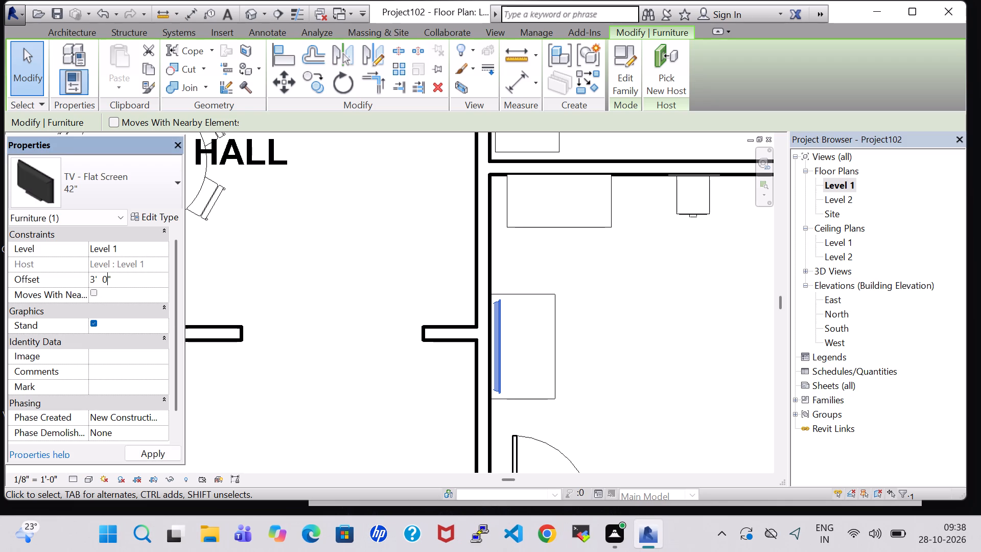
key("BackSpace")
key("3")
left_click(159, 452)
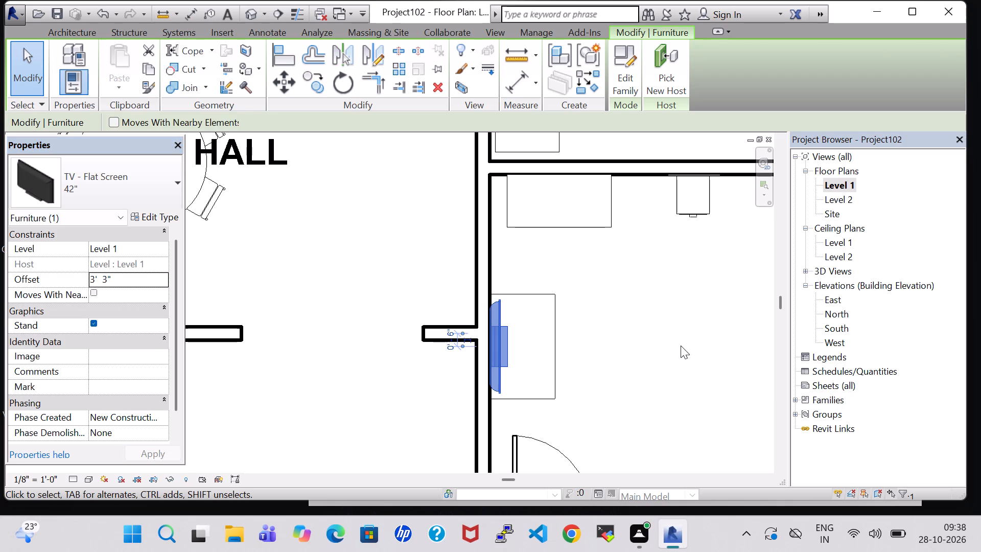
left_click(681, 346)
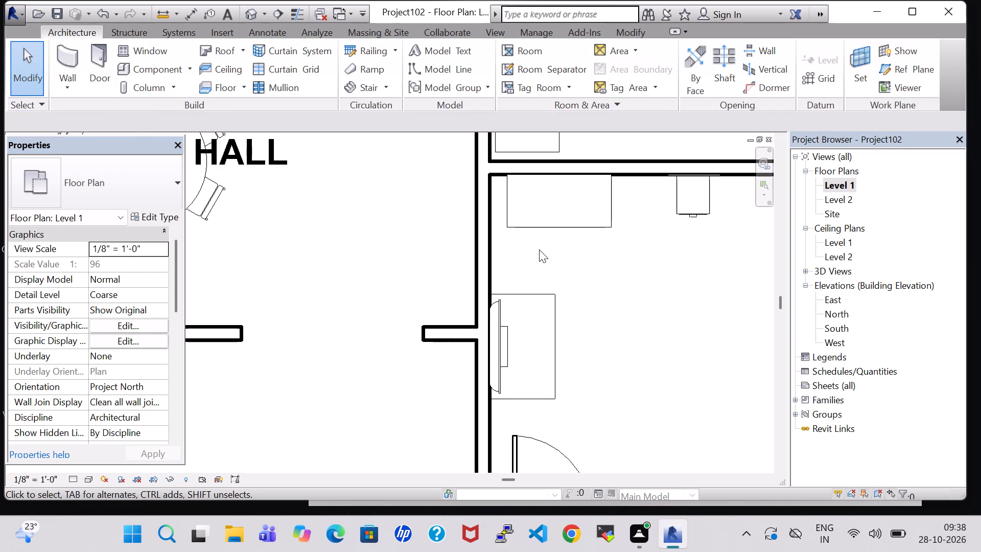
Place two more Agave - 1.5' plants like the bedside one, near both ends of the TV table's east edge.
scroll(540, 250, "down", 9)
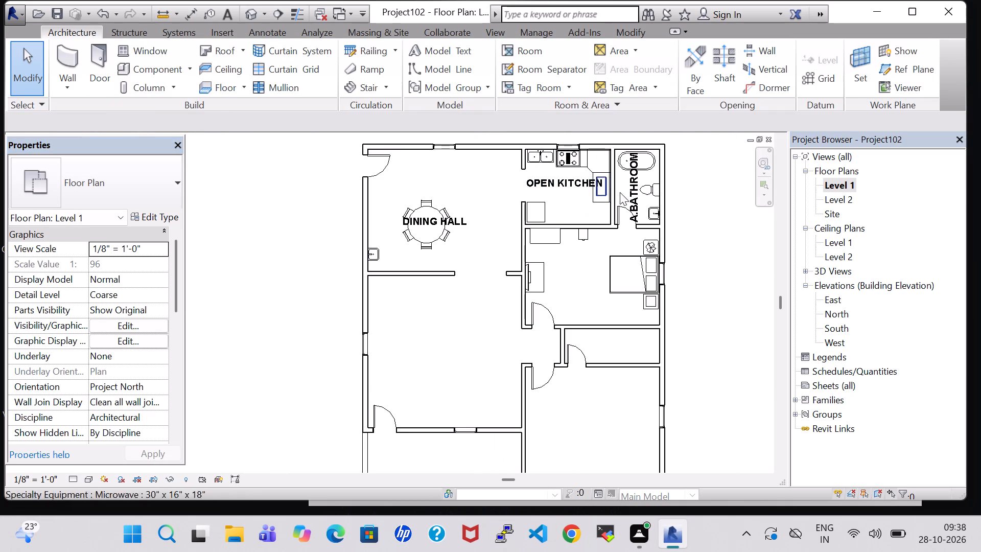
left_click(653, 245)
right_click(653, 245)
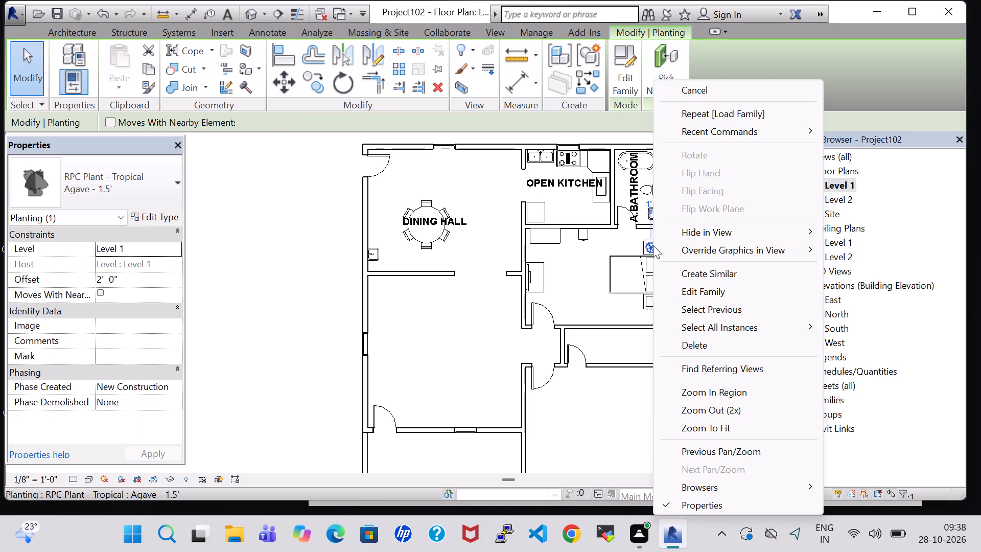
left_click(731, 269)
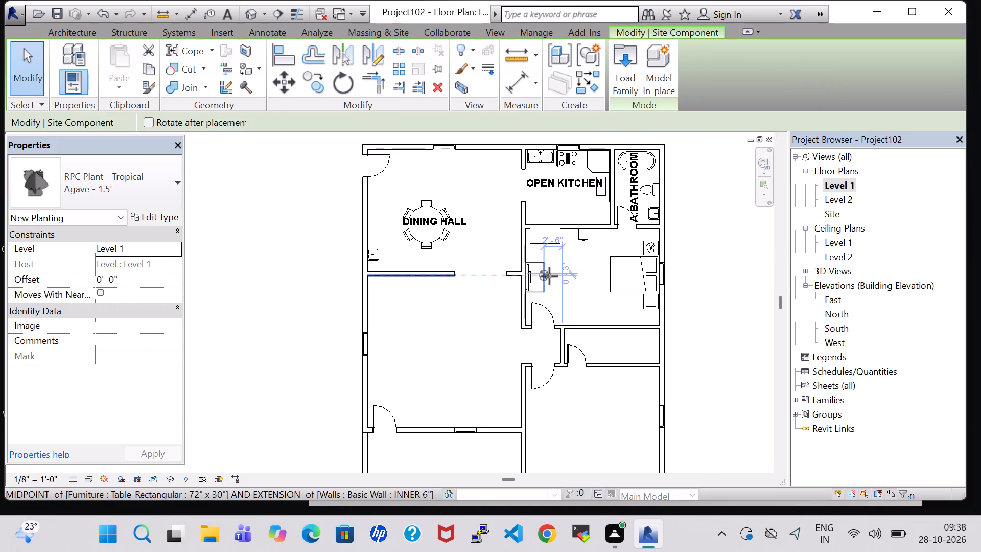
scroll(549, 276, "up", 11)
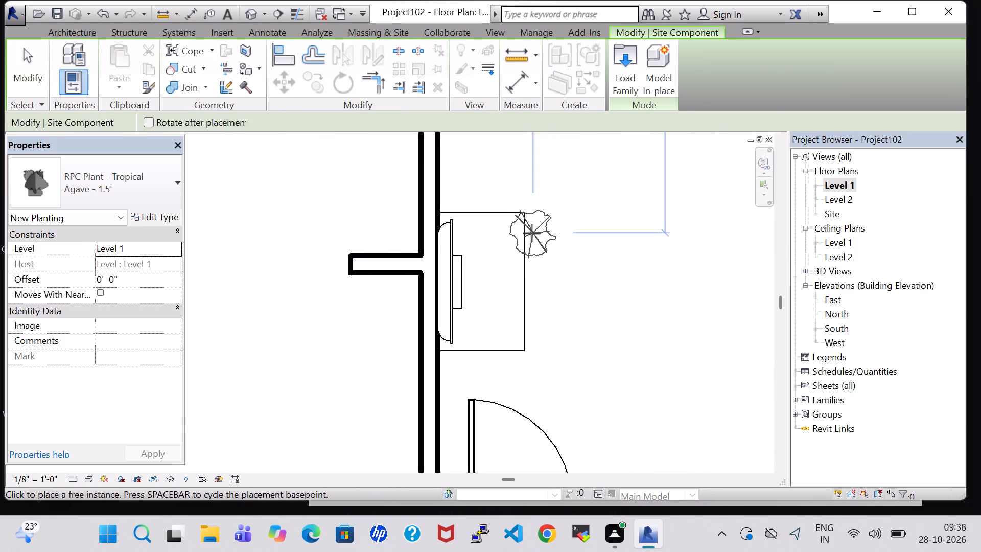
left_click(522, 228)
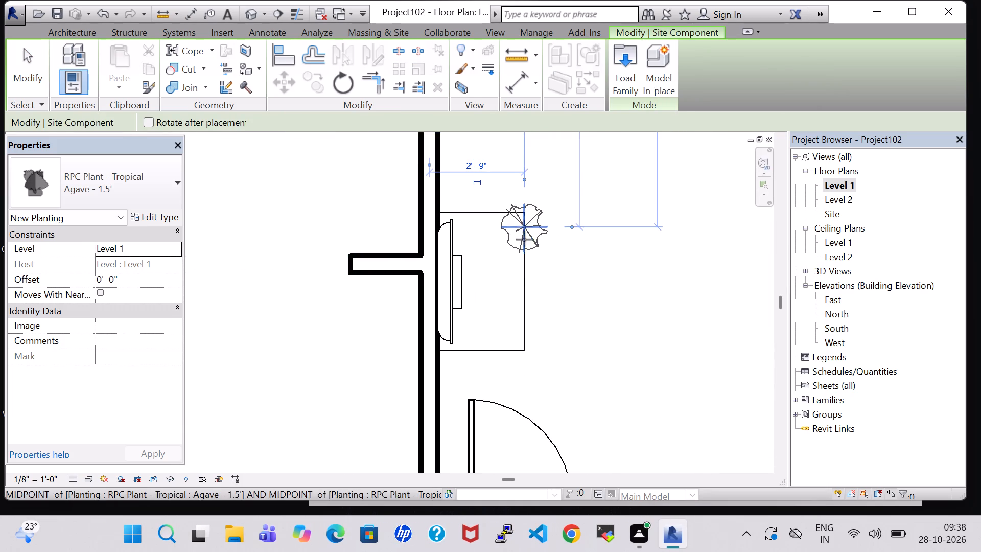
left_click(525, 328)
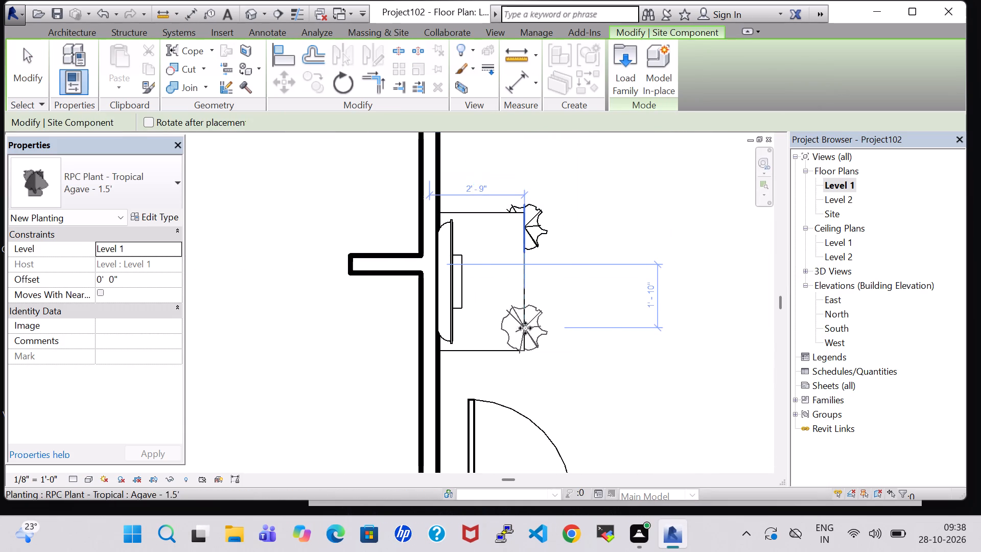
key("Escape")
key("Escape")
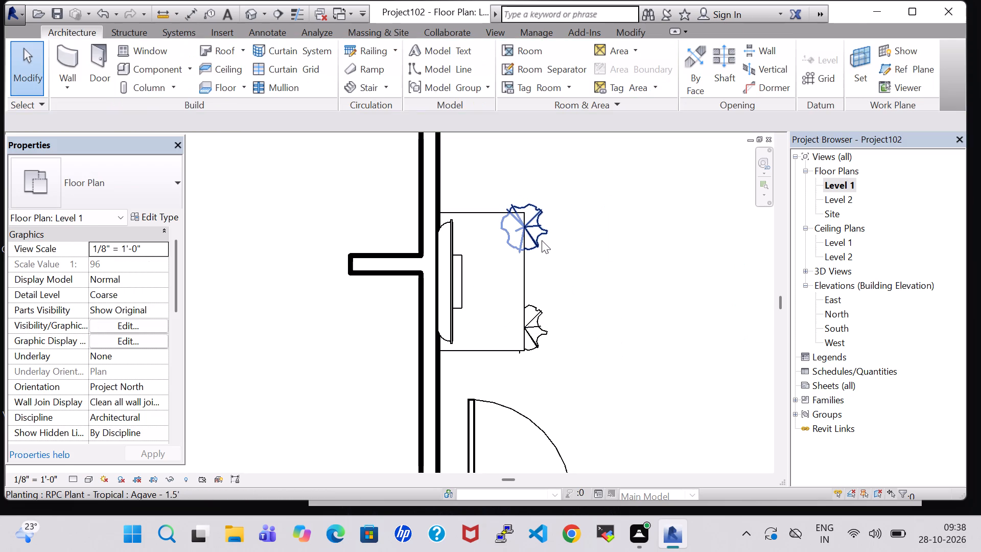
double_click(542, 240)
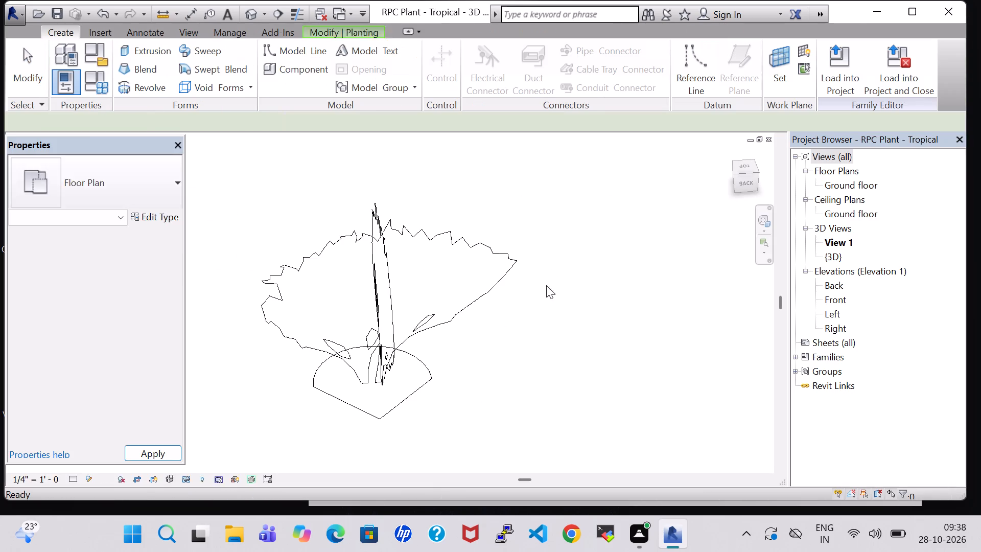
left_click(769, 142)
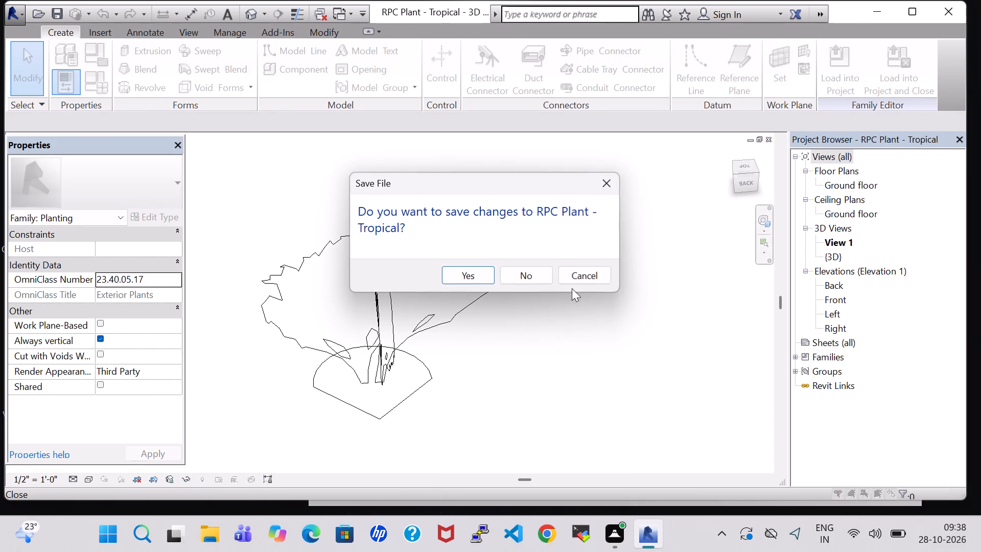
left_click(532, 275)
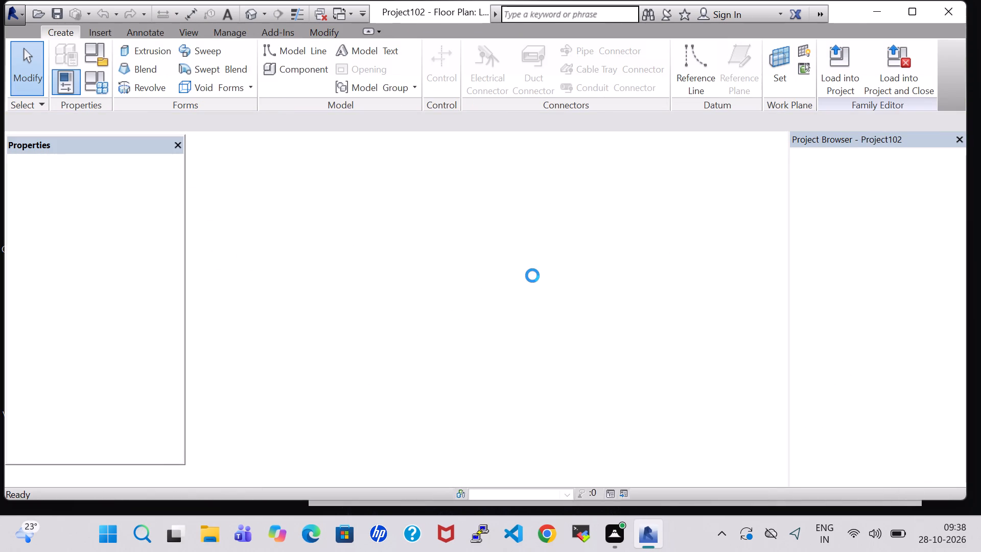
Set the offset of both agave plants at the TV table to 2' 0".
left_click(542, 232)
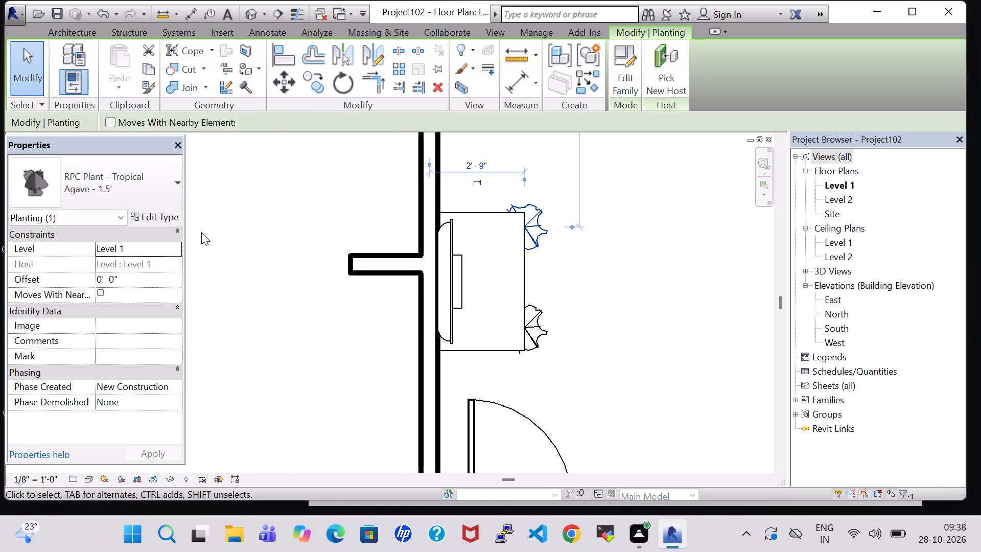
left_click(103, 278)
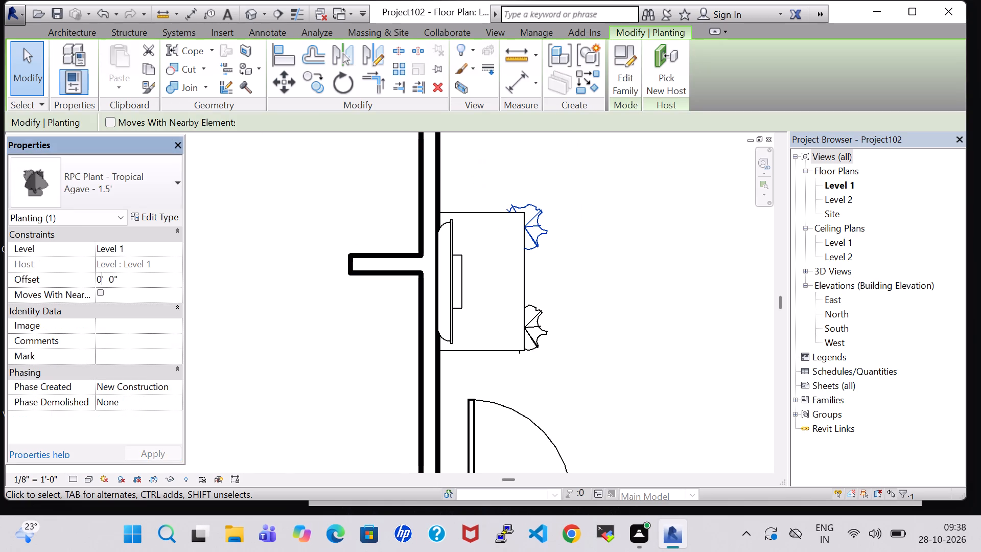
key("BackSpace")
key("2")
left_click(161, 453)
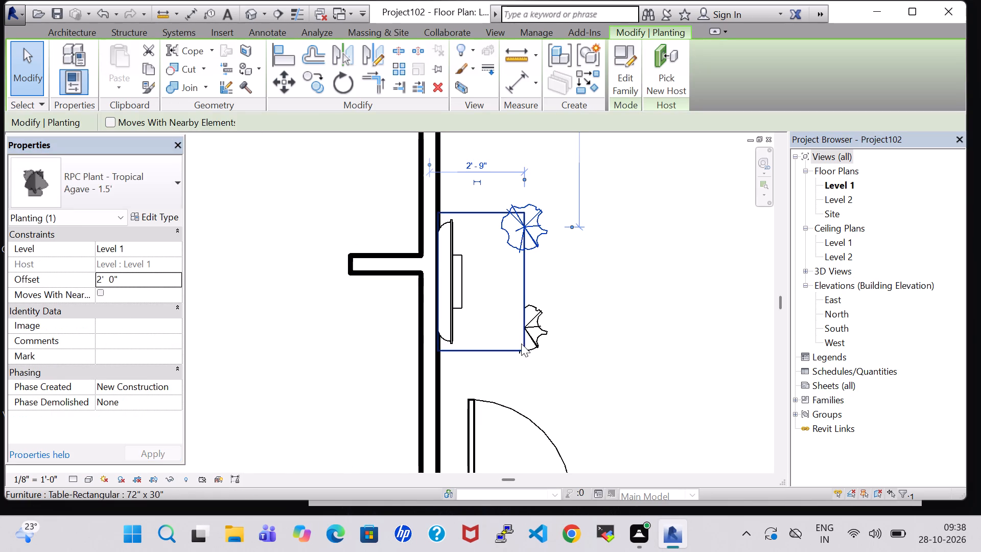
left_click(545, 334)
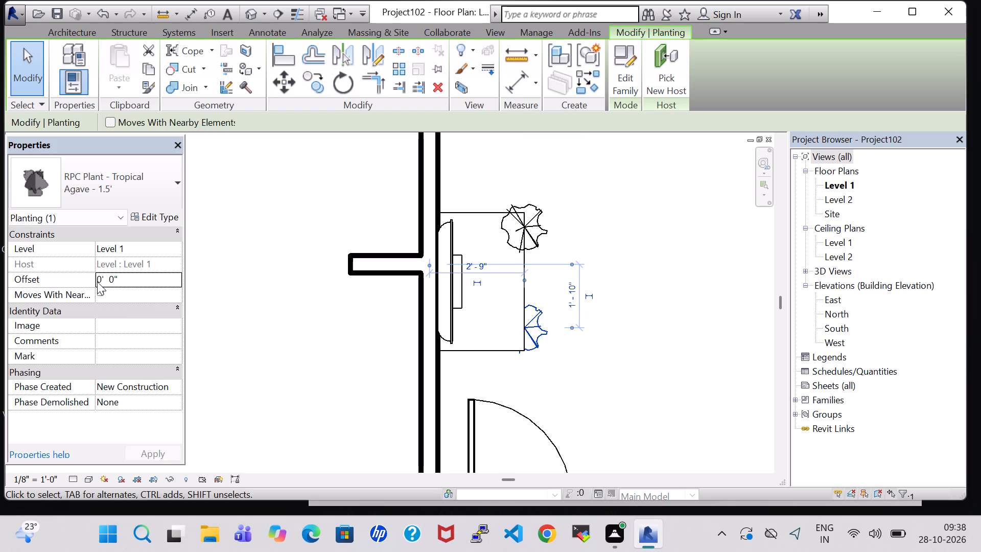
left_click(102, 284)
key("BackSpace")
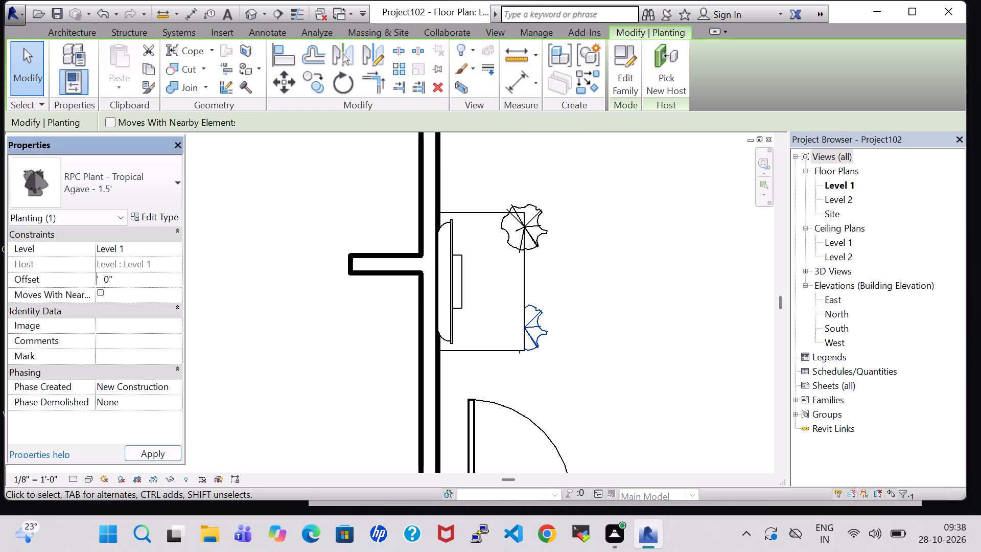
key("2")
scroll(102, 284, "up", 2)
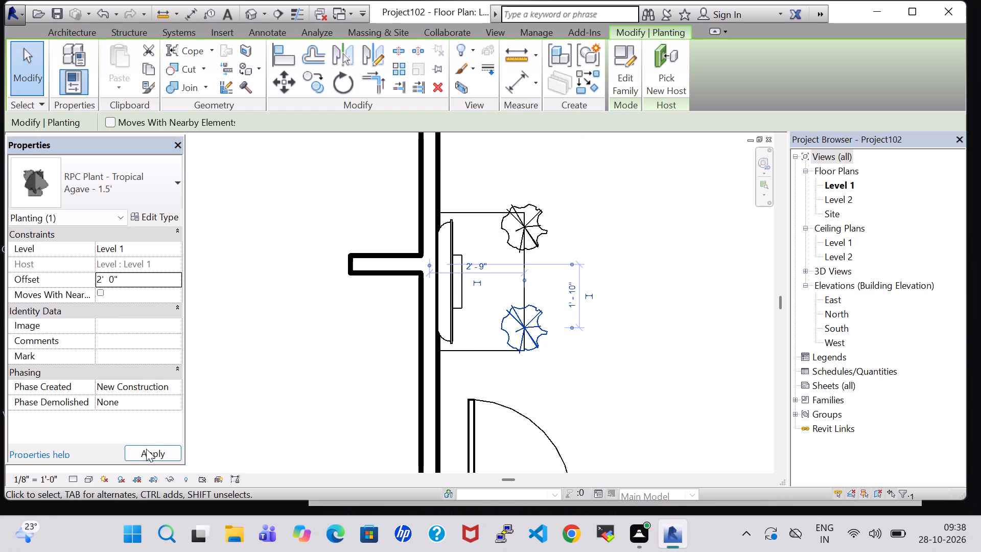
Nudge the southern agave plant about 8 inches west and 3 inches south, onto the TV table's southeast corner.
key("Left")
key("Left")
key("Left")
key("Left")
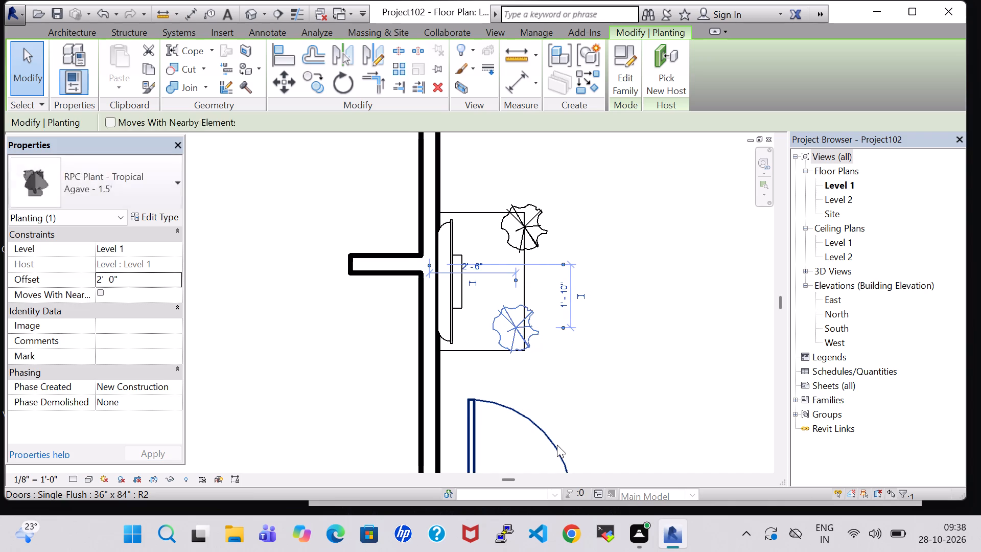
key("Left")
key("Left")
key("Left")
key("Left")
key("Down")
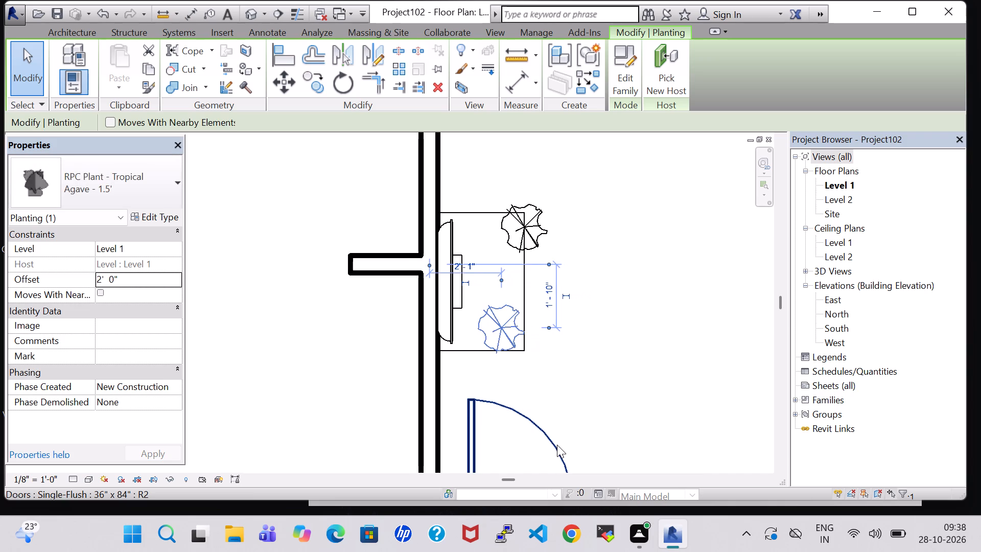
key("Down")
key("Down")
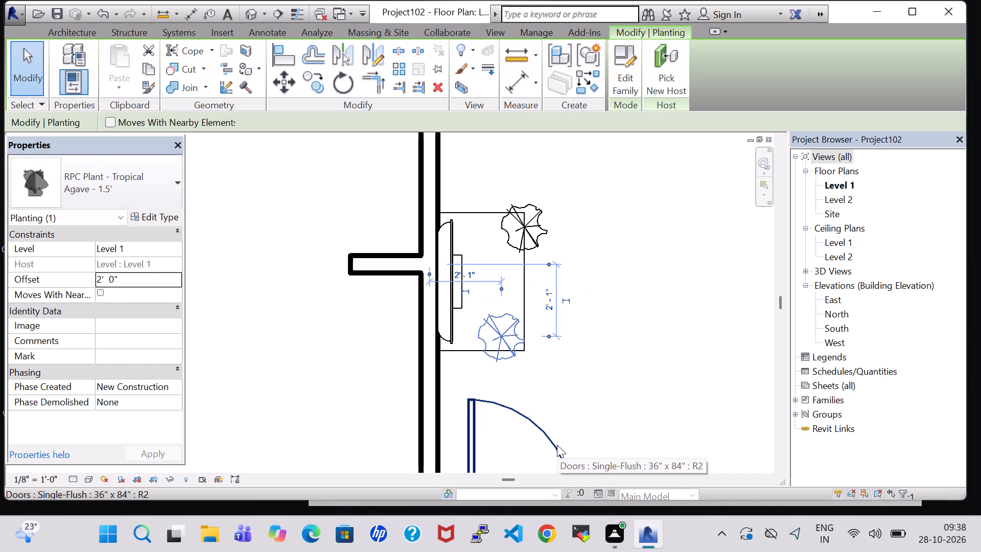
left_click(651, 271)
Nudge the northern agave plant about 7 inches west and 1 inch north, onto the TV table's northeast corner.
left_click(540, 216)
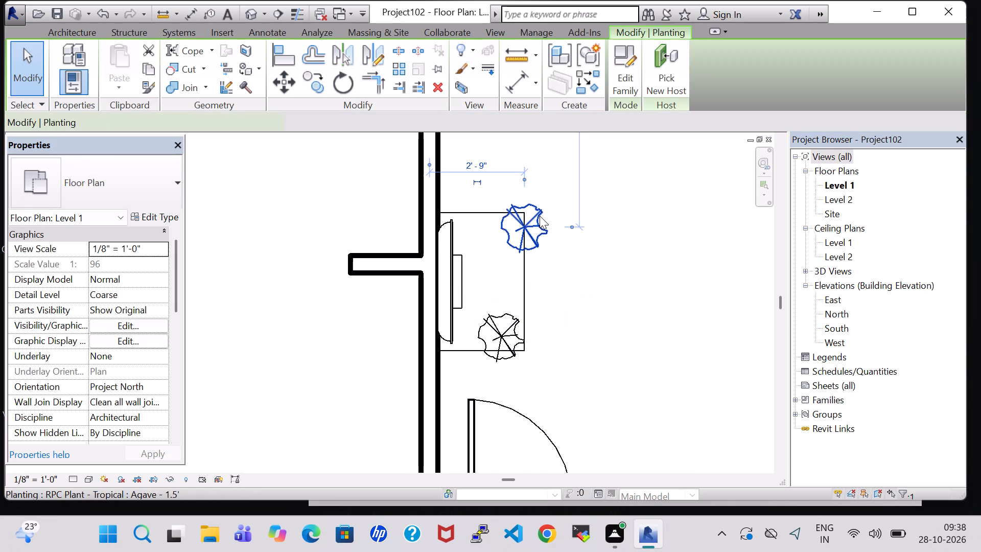
key("Left")
key("Left")
key("Left")
key("Left")
key("Left")
key("Left")
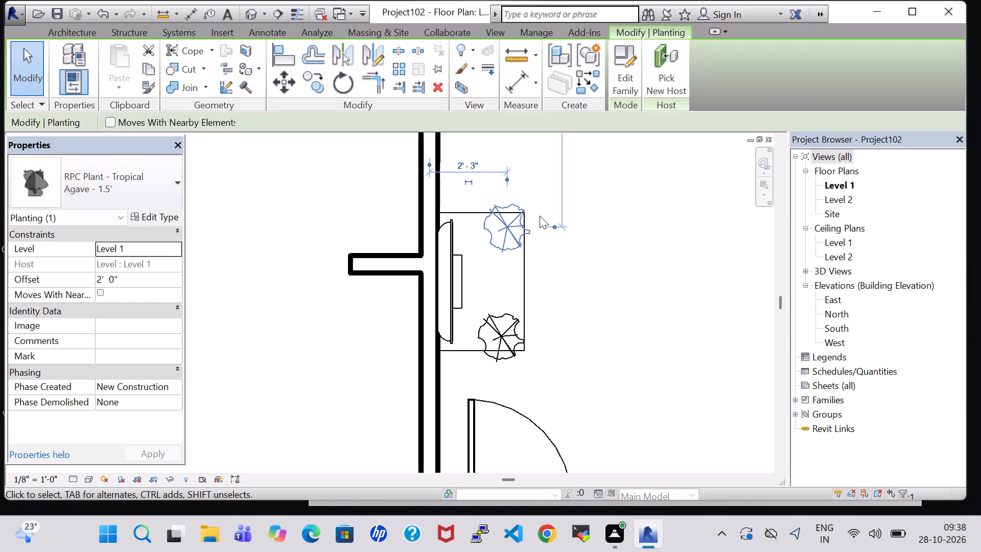
key("Left")
key("Left")
key("Up")
key("Right")
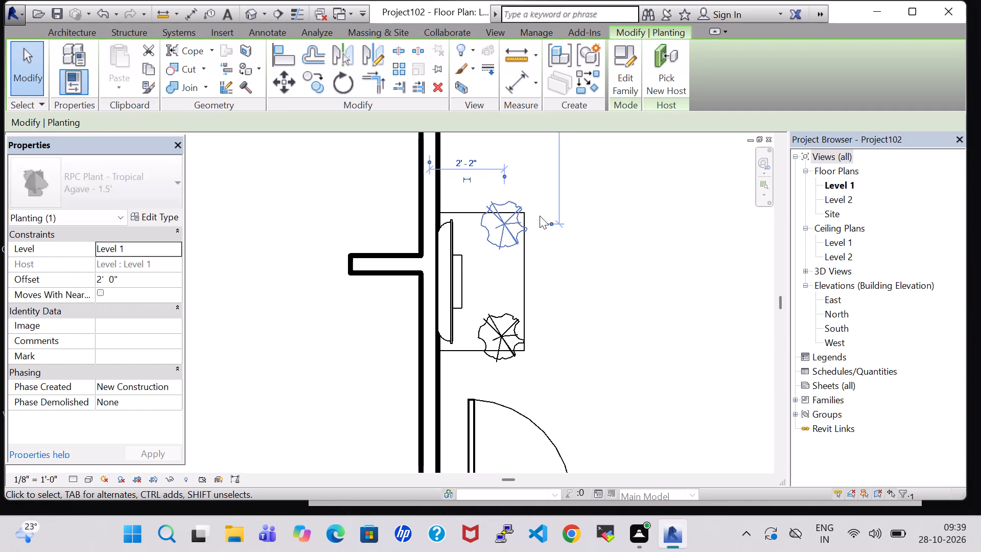
left_click(659, 253)
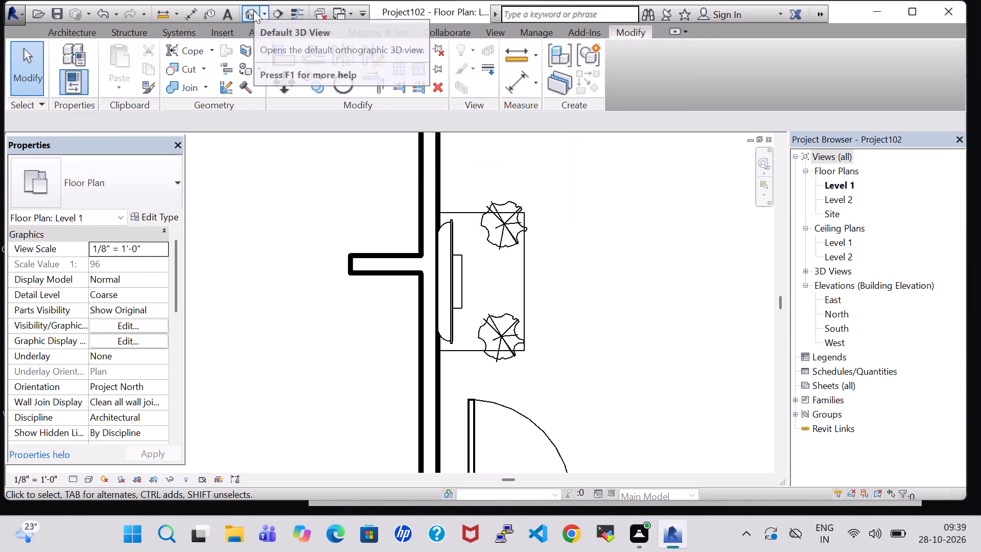
Examine the furnished bedroom, its TV table plants and the surrounding rooms from several angles in the default 3D view.
scroll(155, 79, "down", 2)
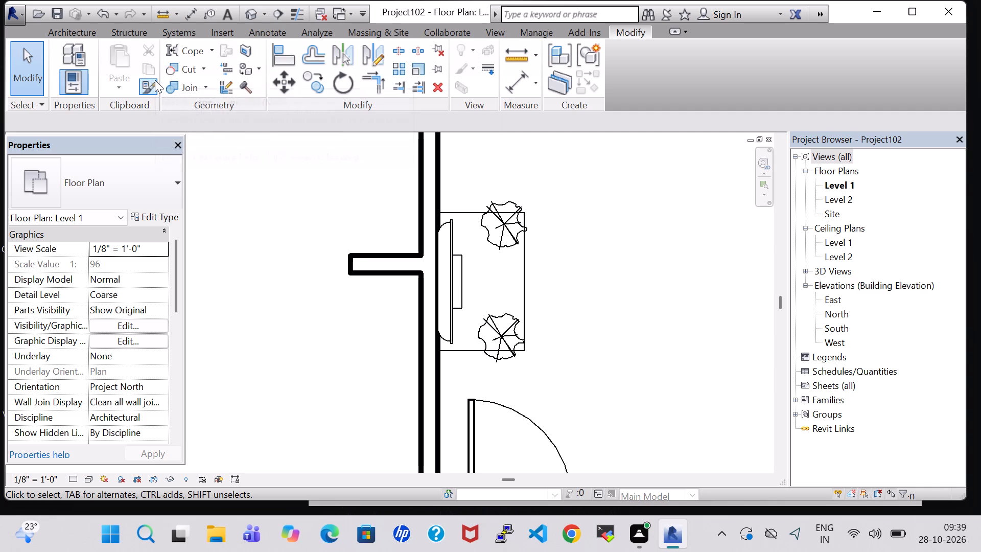
scroll(155, 80, "down", 1)
left_click(254, 13)
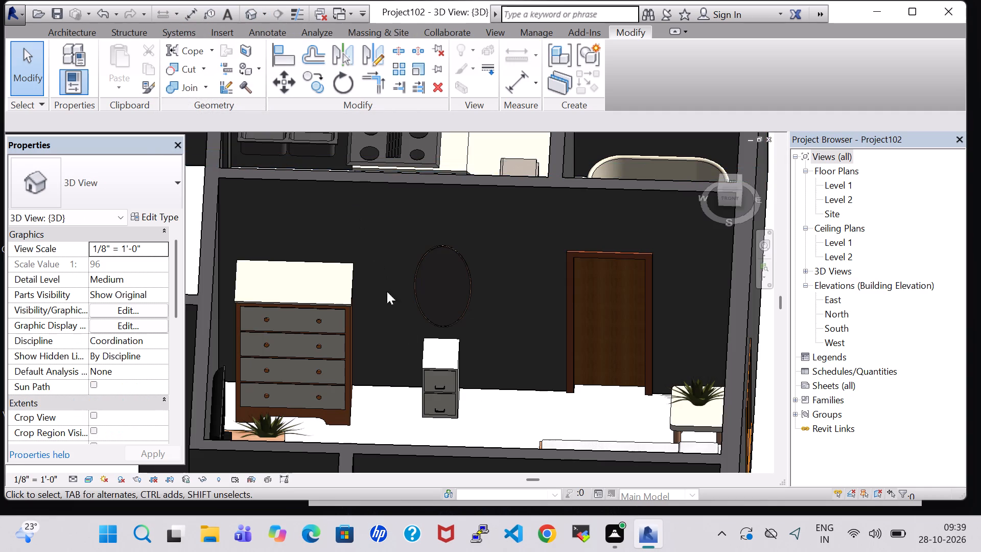
scroll(421, 350, "down", 4)
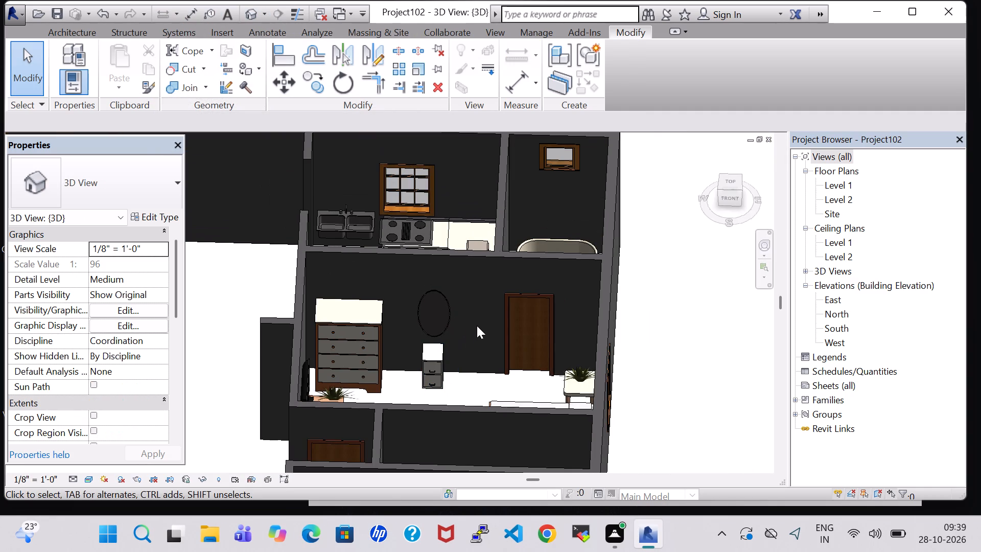
middle_click_drag(477, 326, 355, 356, "shift")
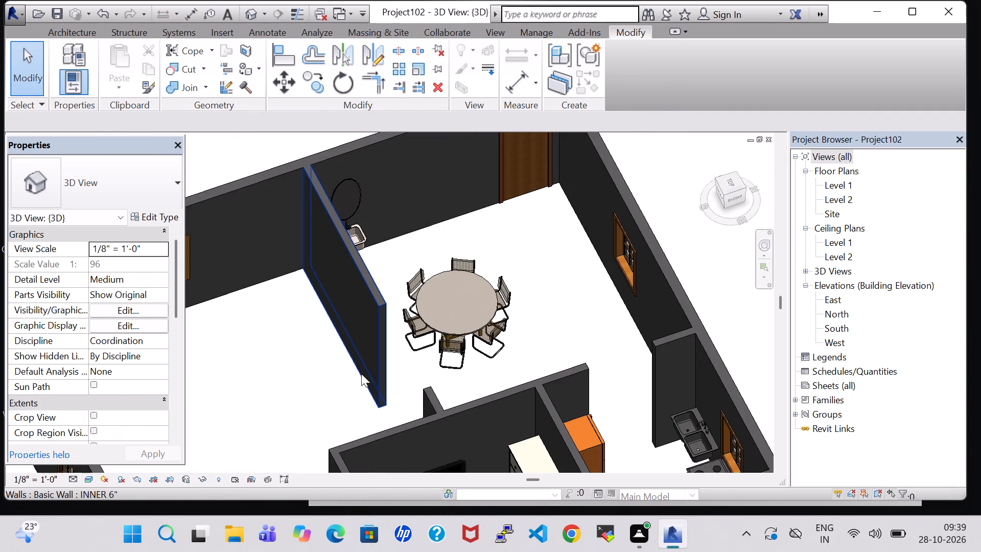
middle_click_drag(361, 375, 287, 157)
middle_click_drag(410, 383, 382, 300)
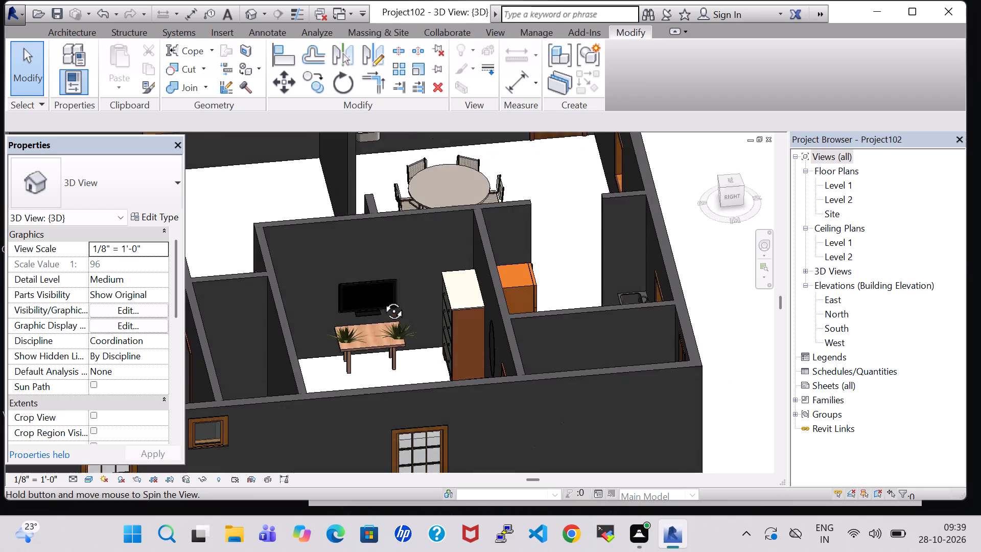
middle_click_drag(382, 300, 333, 368)
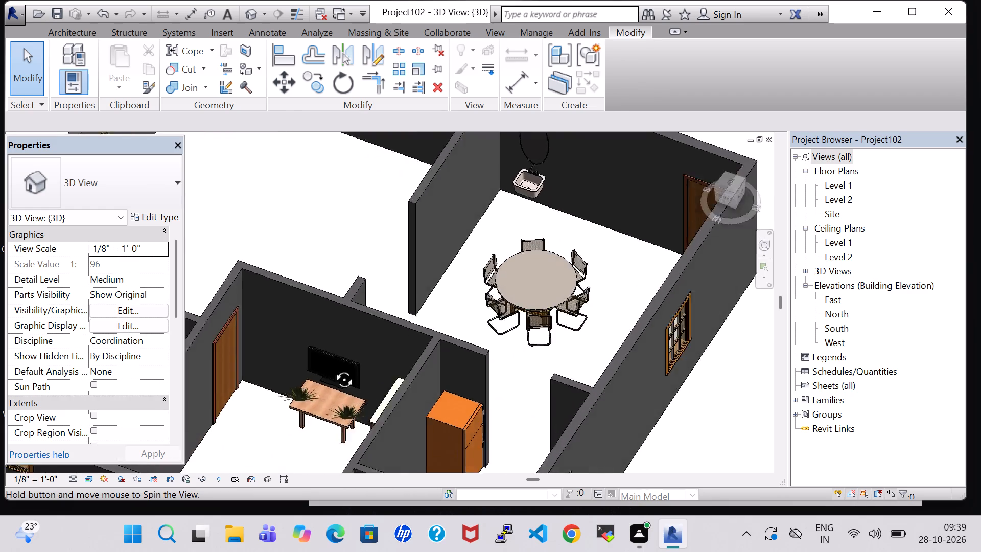
middle_click_drag(333, 368, 534, 334)
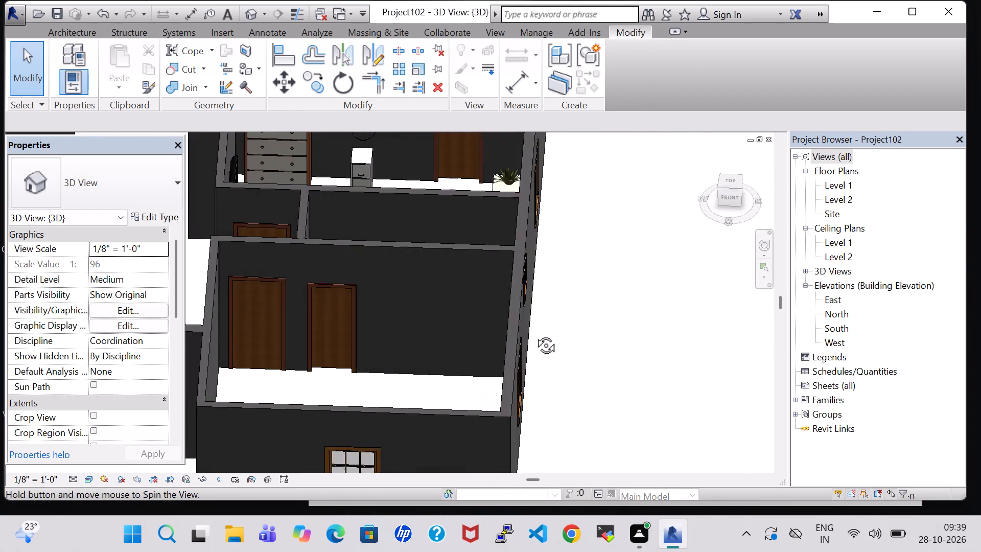
middle_click_drag(534, 334, 563, 365)
middle_click_drag(544, 179, 594, 278, "shift")
middle_click_drag(448, 240, 478, 268)
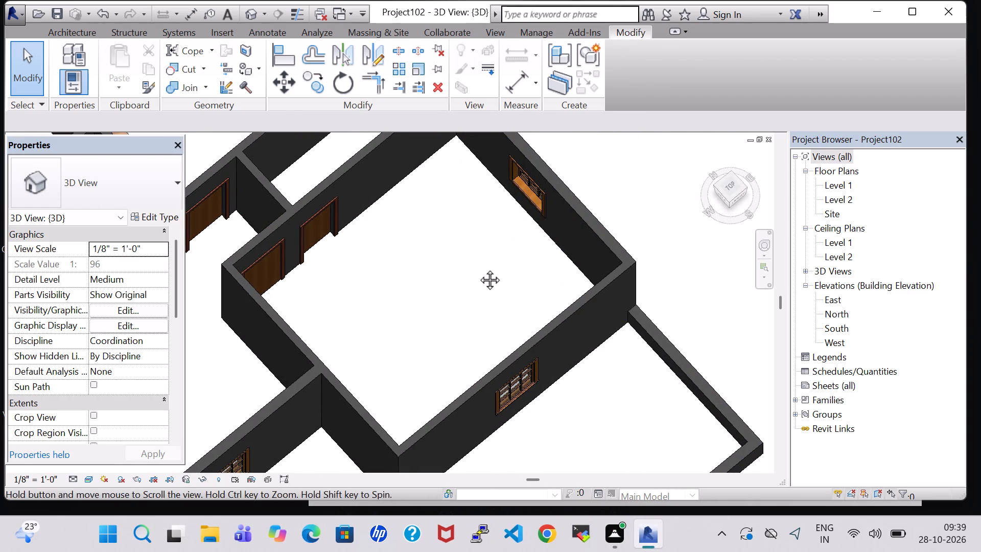
middle_click_drag(478, 268, 610, 421)
Set the mattress material of the bedroom's Queen 60" x 79" Bed-Box type to Sash.
left_click(399, 221)
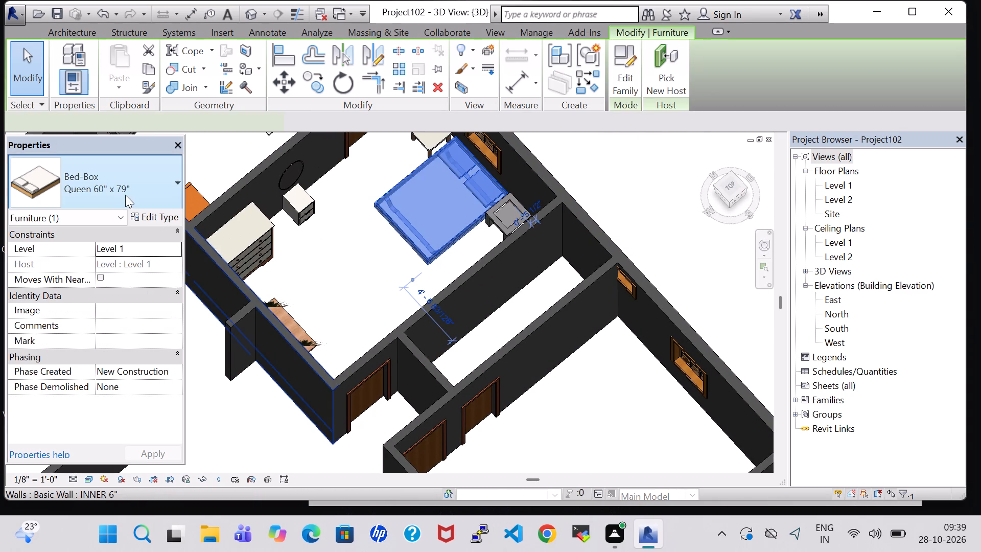
left_click(132, 212)
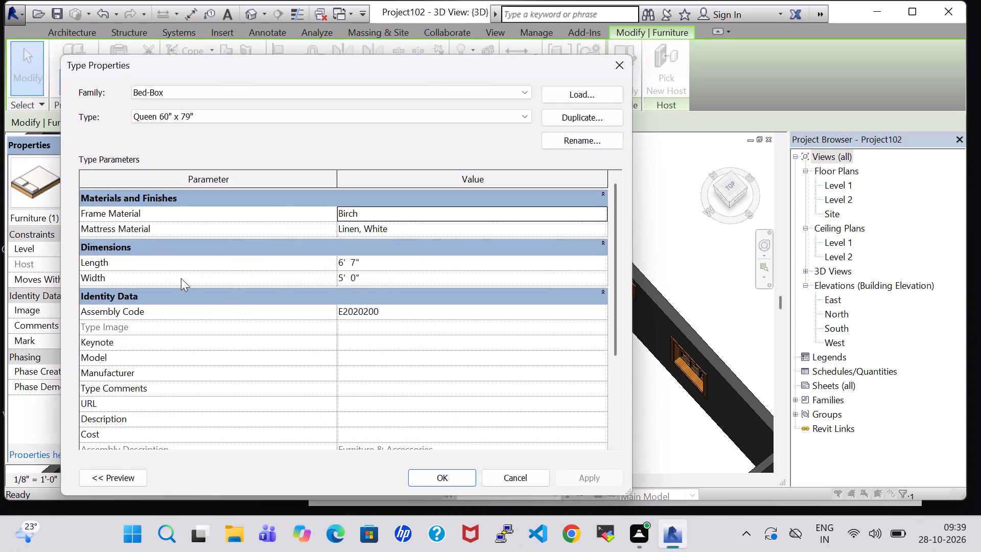
left_click(602, 226)
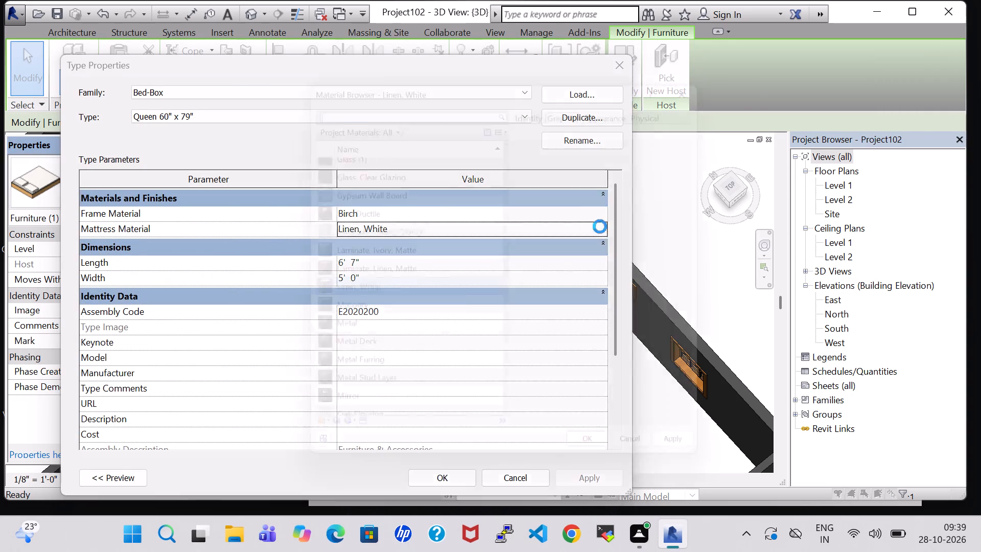
key("s")
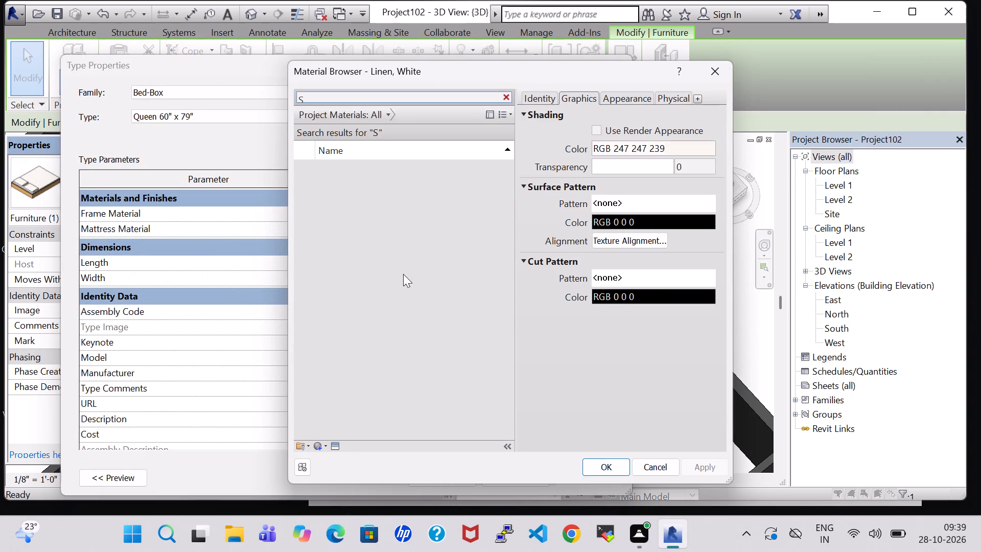
left_click_drag(510, 172, 510, 211)
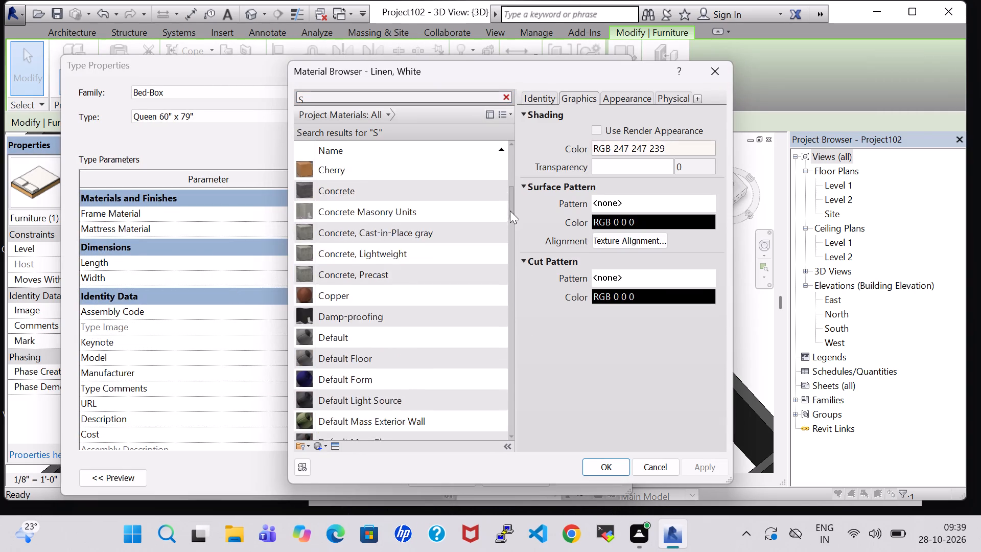
left_click_drag(510, 211, 510, 332)
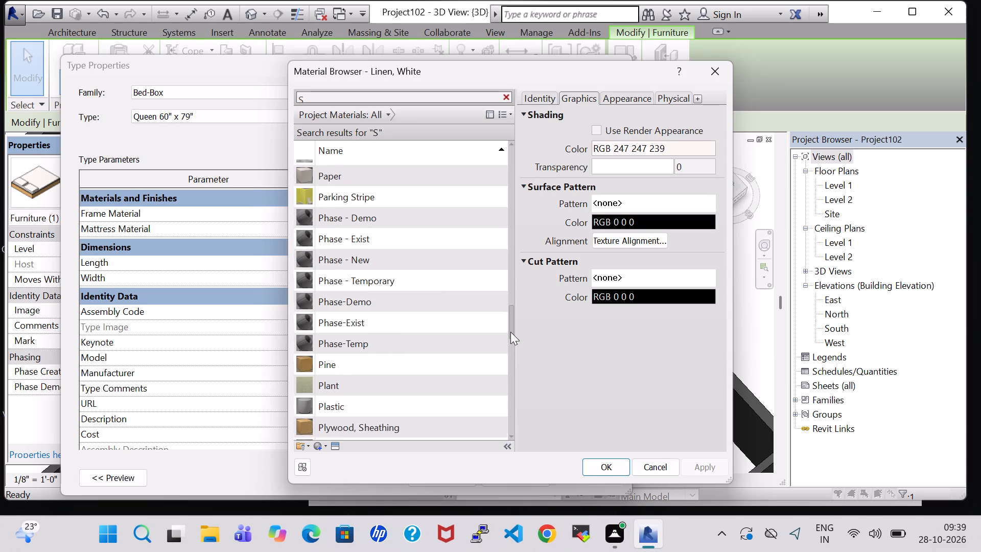
left_click_drag(510, 332, 498, 376)
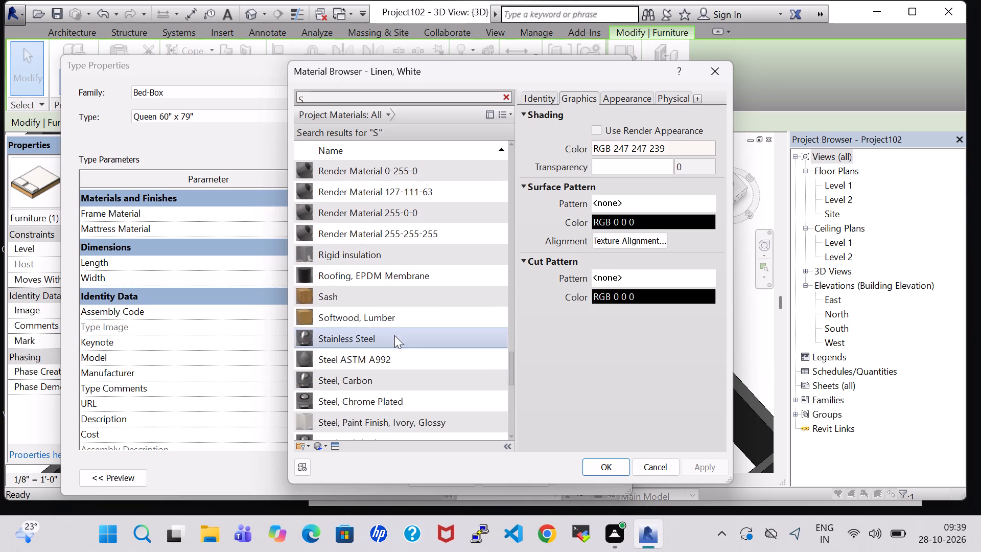
left_click(358, 292)
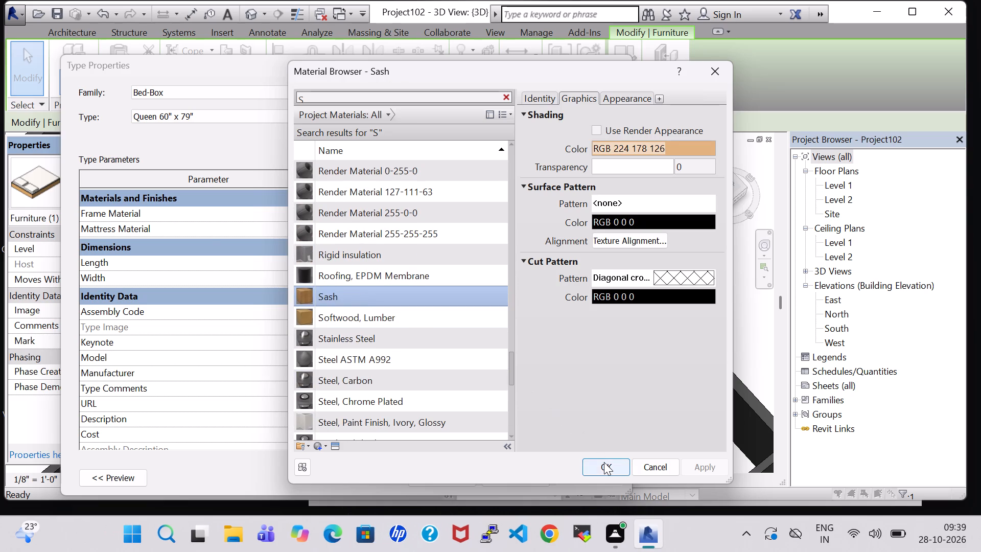
left_click(604, 462)
left_click(444, 476)
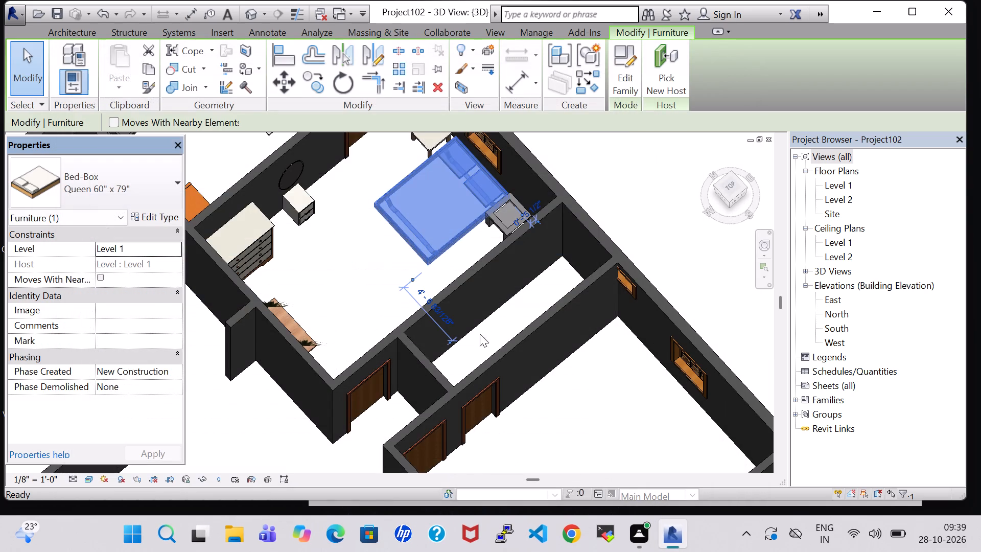
double_click(386, 269)
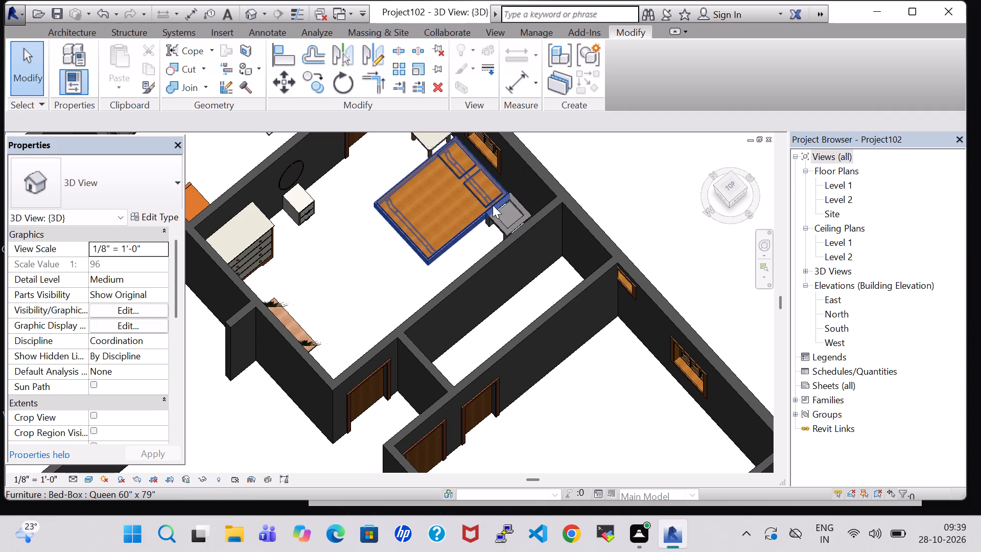
Check the type properties of the 36" x 48" casement window behind the bed.
left_click(488, 153)
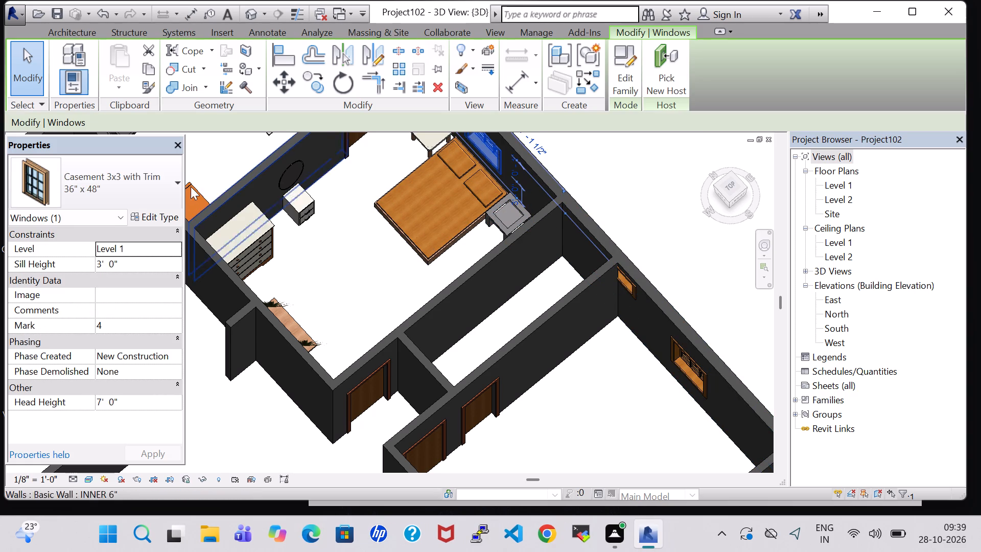
left_click(154, 217)
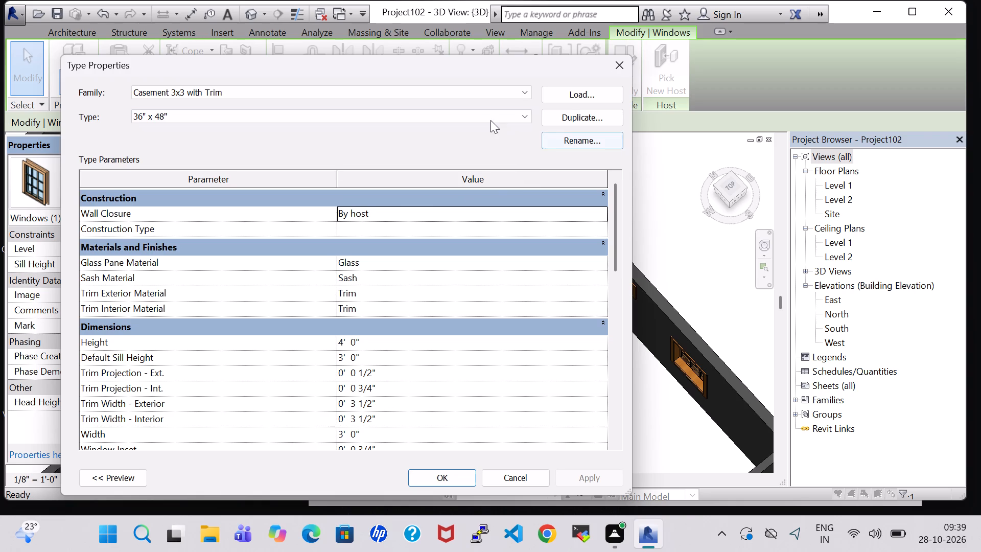
left_click(612, 68)
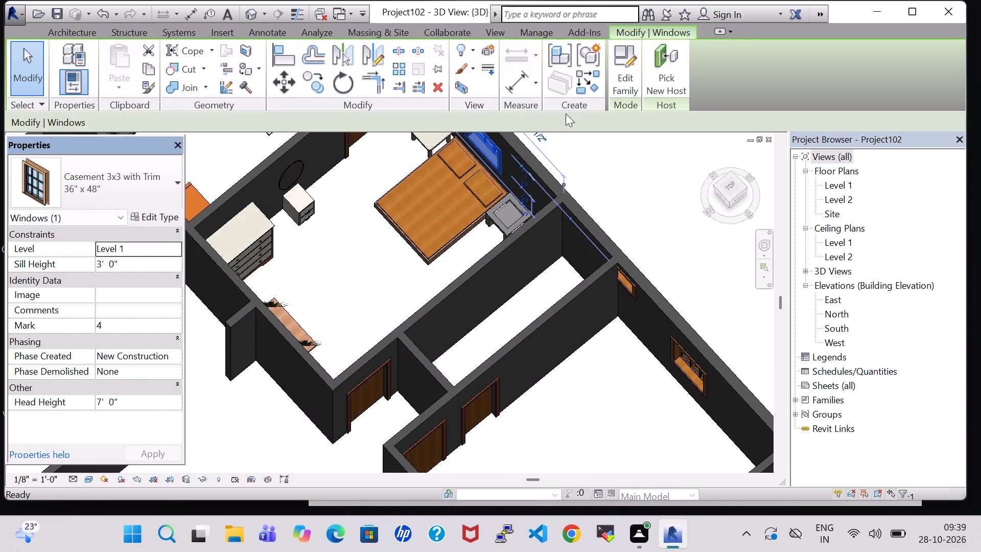
left_click(348, 233)
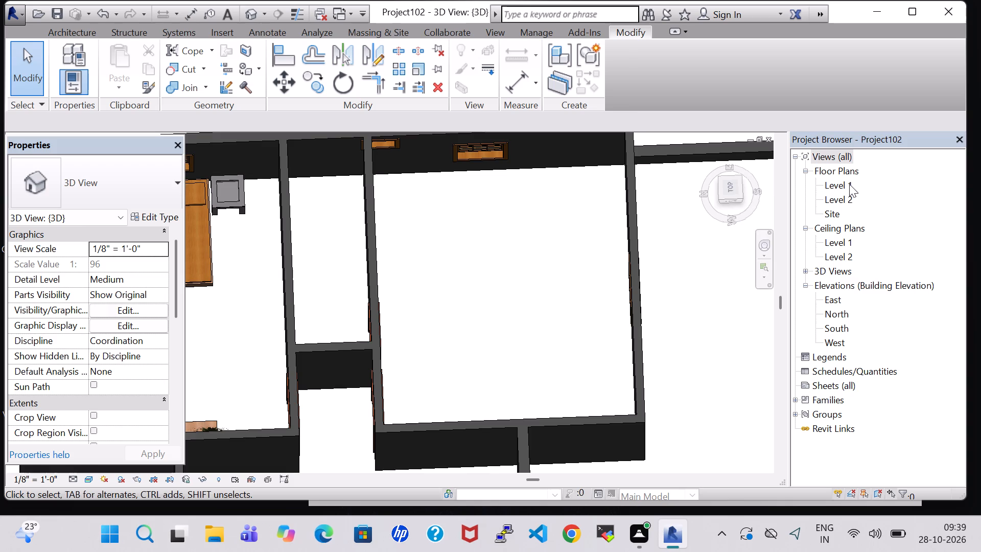
In the Level 1 floor plan, load the Chair-Corbu family from the Seating folder of the furniture library.
double_click(849, 184)
scroll(486, 242, "down", 7)
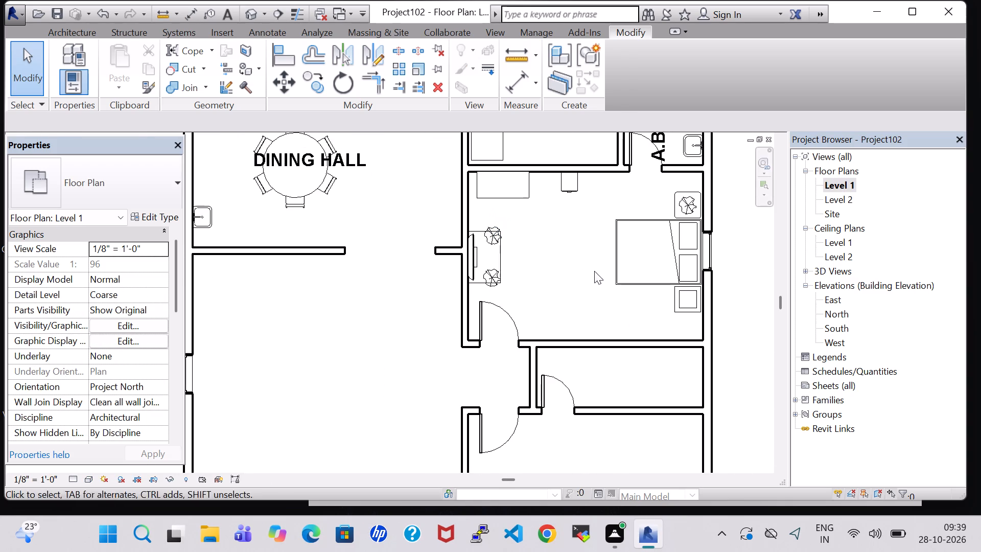
left_click(56, 34)
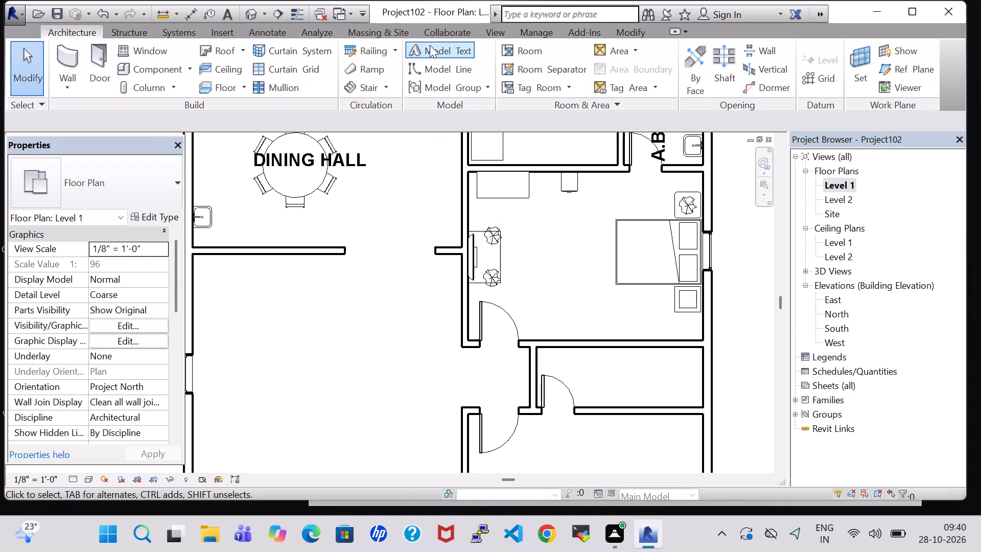
left_click(169, 67)
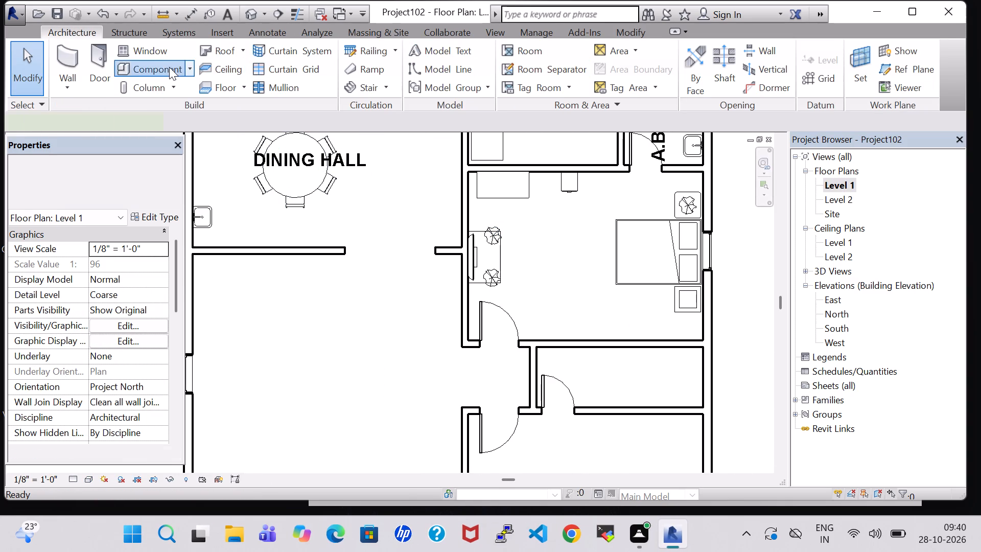
left_click(617, 60)
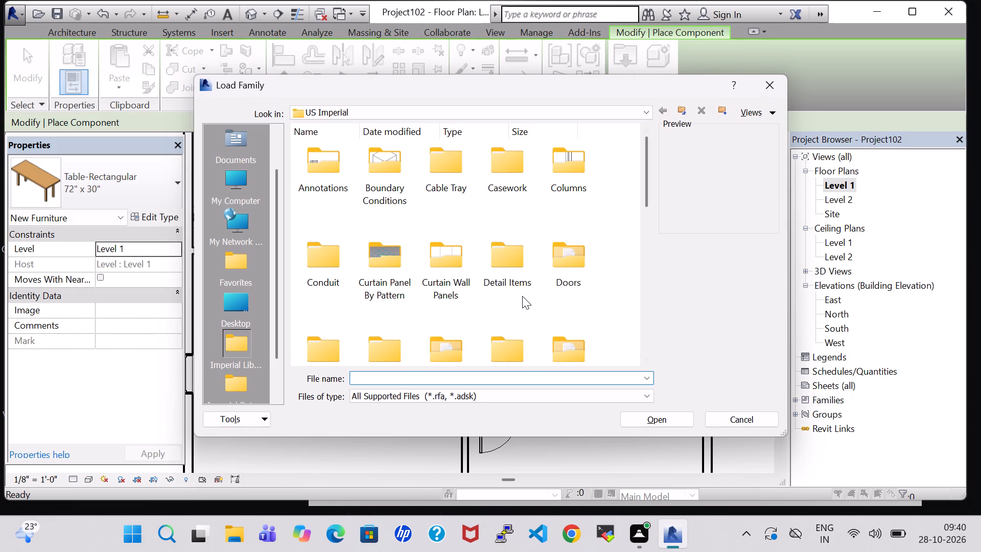
double_click(566, 341)
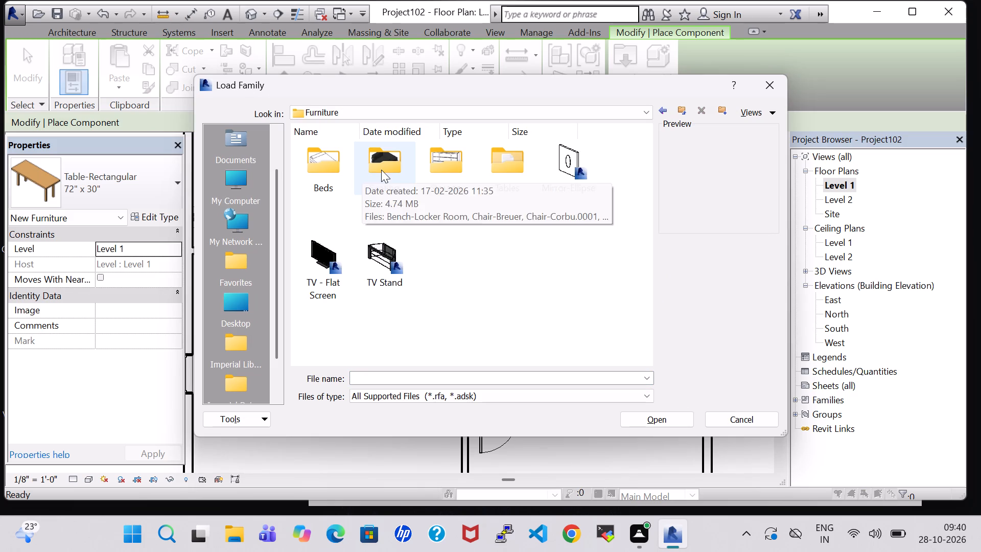
double_click(381, 170)
left_click(498, 183)
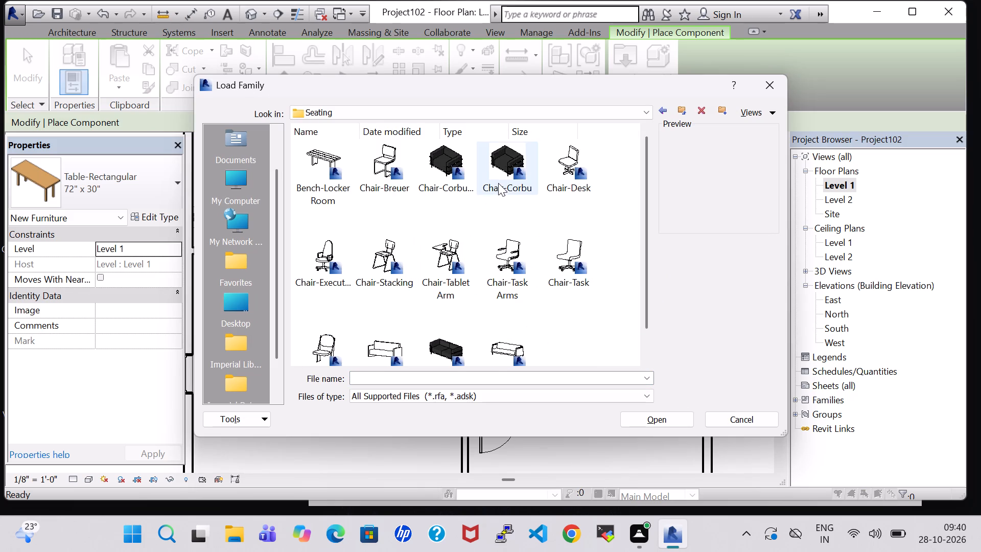
left_click(662, 413)
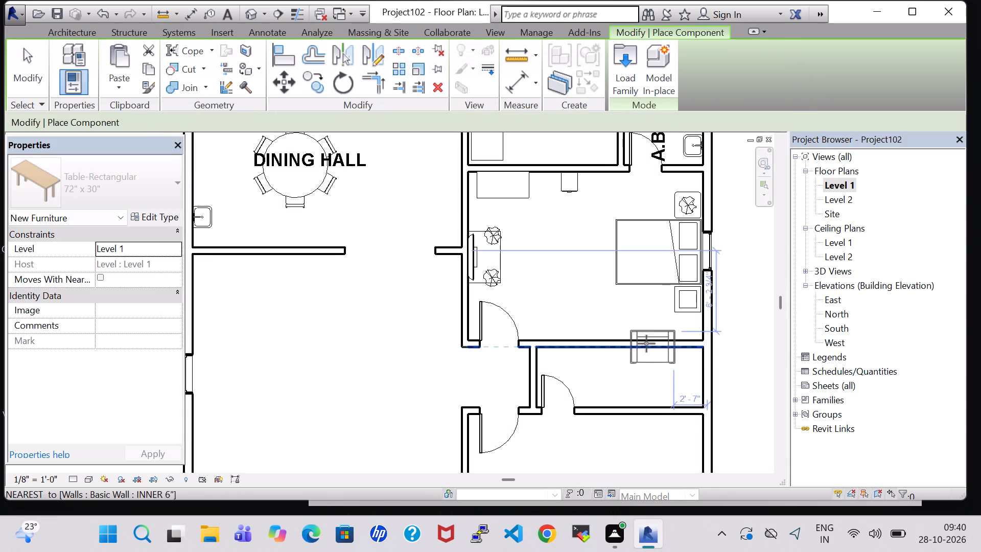
Place a Chair-Corbu facing north near the bedroom's south wall, about 2' 3" east of the small passage's east wall.
key("space")
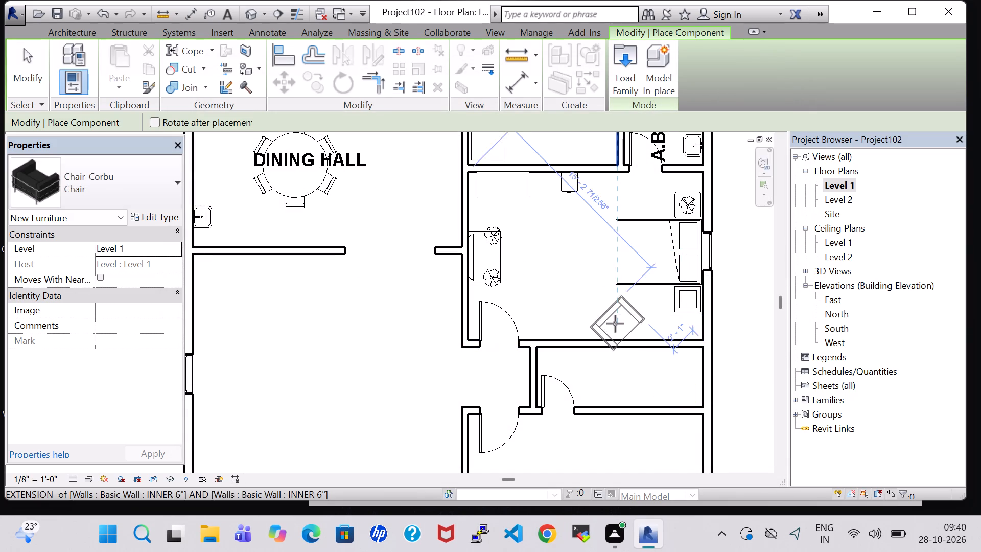
key("space")
key("space")
key("space")
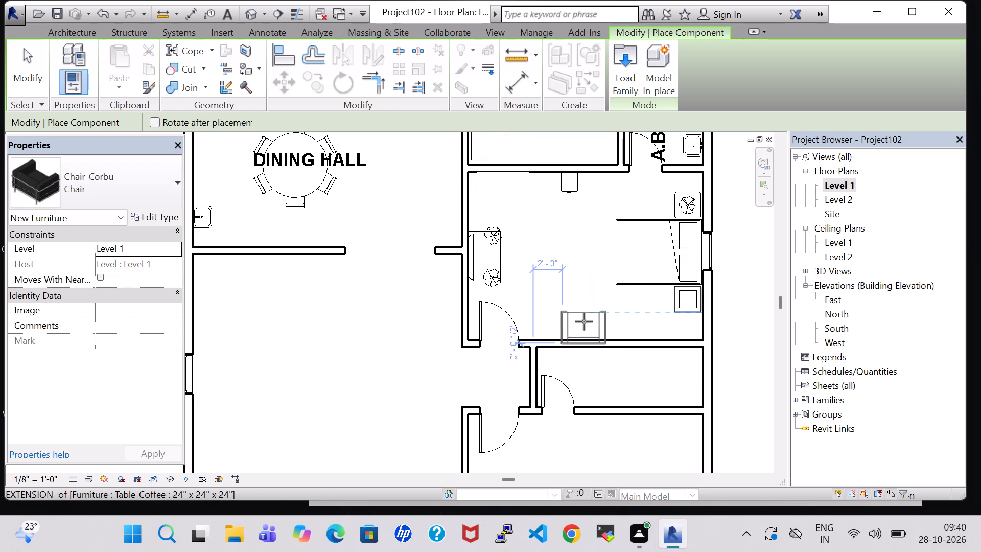
scroll(584, 321, "up", 5)
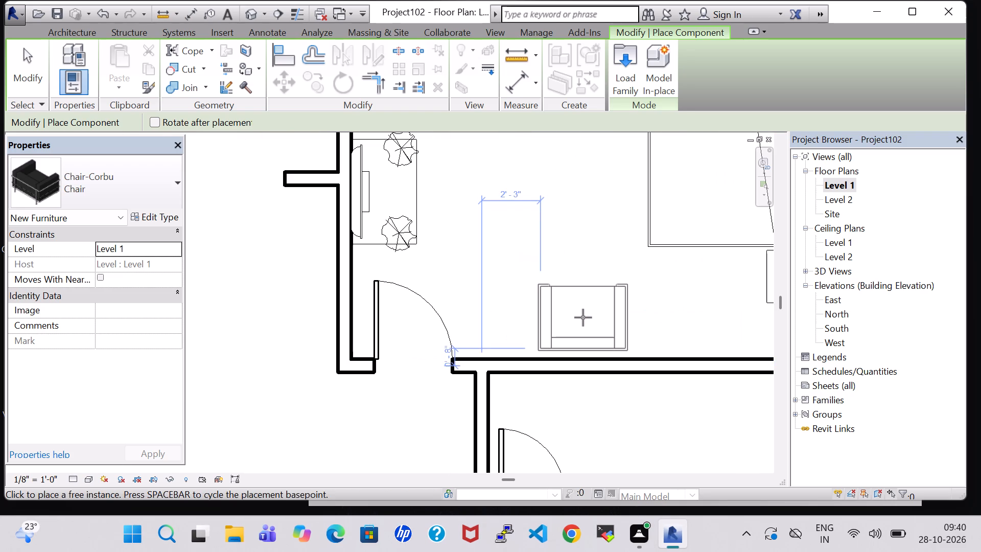
left_click(583, 317)
key("Escape")
key("Escape")
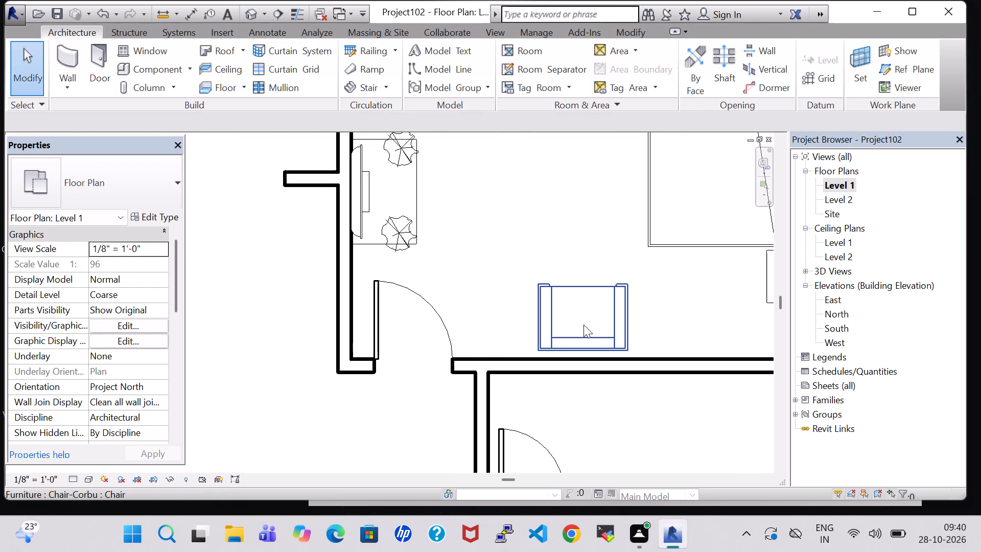
Nudge the Chair-Corbu slightly south and west to about 1' 10" east of the small passage's east wall.
left_click(583, 327)
key("Down")
key("Down")
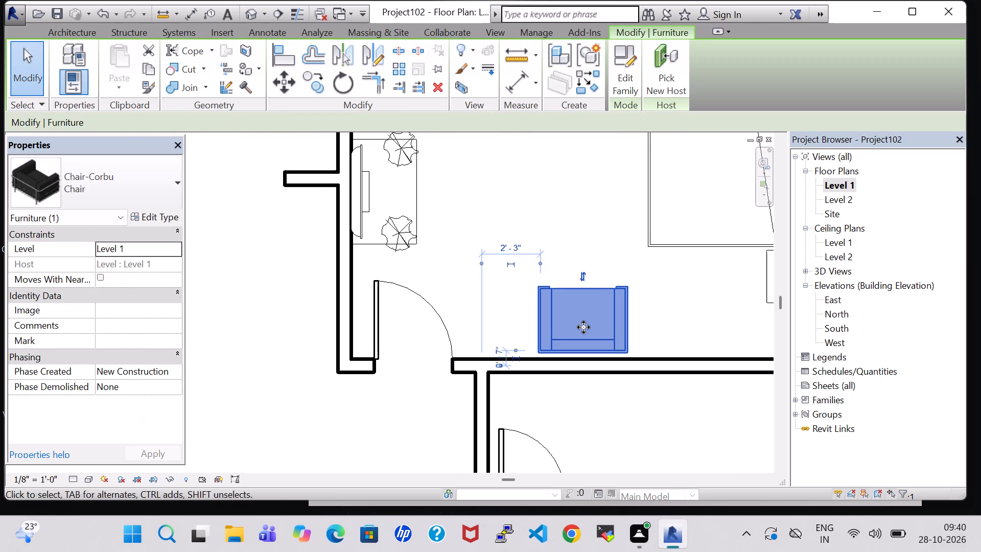
key("Left")
key("Left")
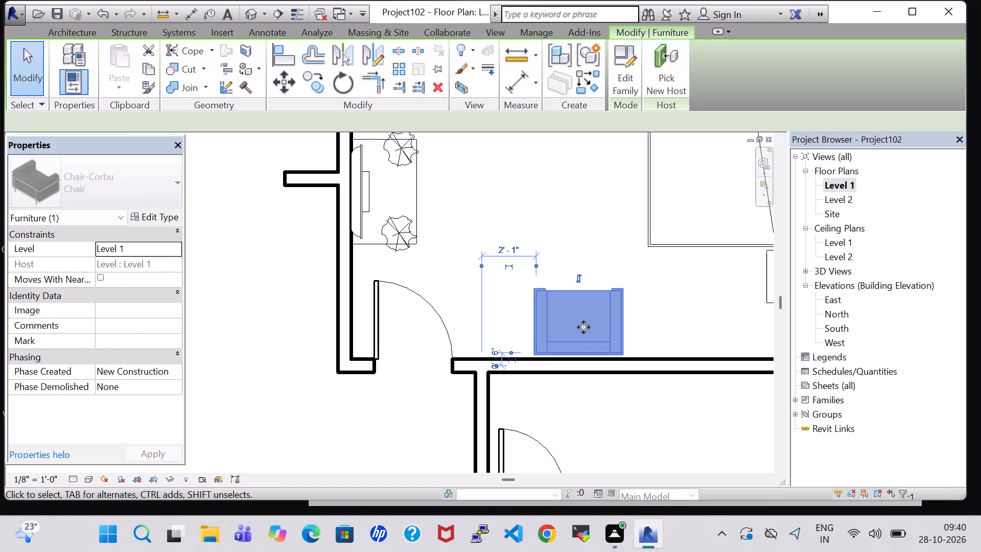
key("Left")
key("Left")
key("Left")
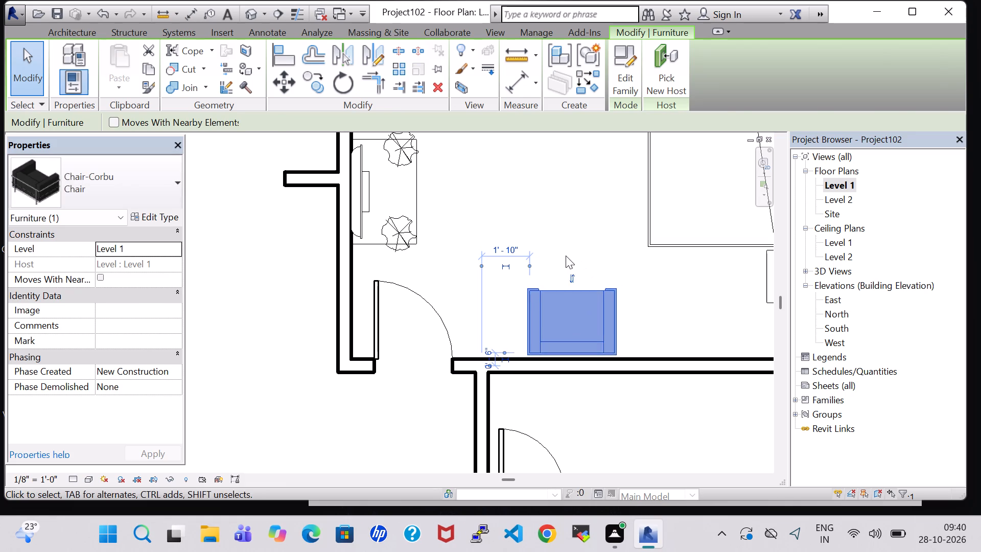
left_click(566, 256)
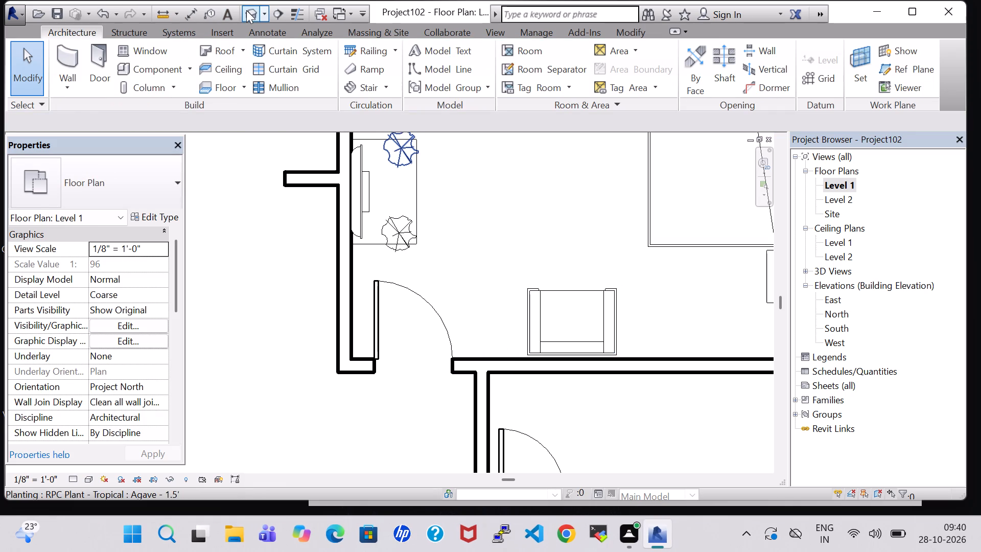
In the 3D view, set the cushion material of the Chair-Corbu type to Oak Flooring.
left_click(246, 10)
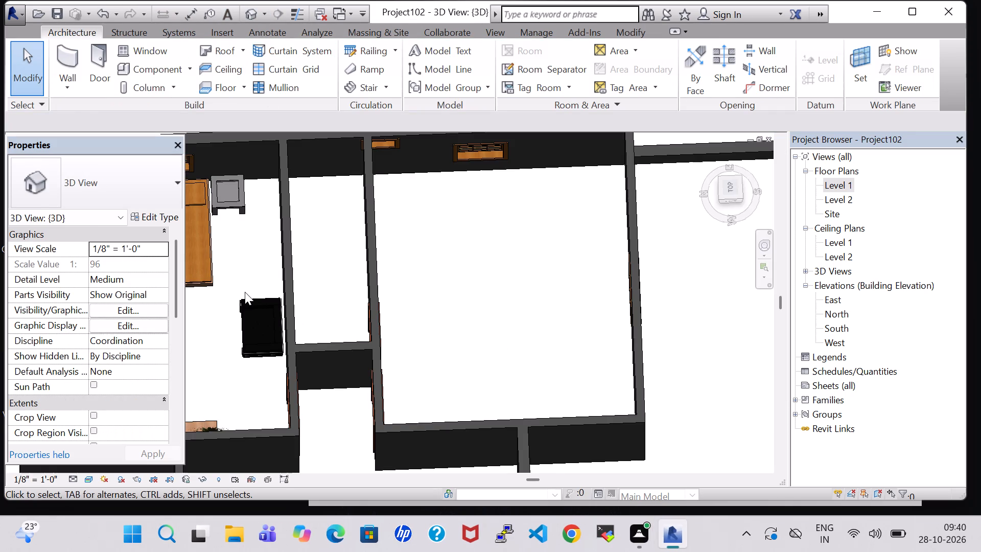
left_click(247, 298)
left_click(148, 213)
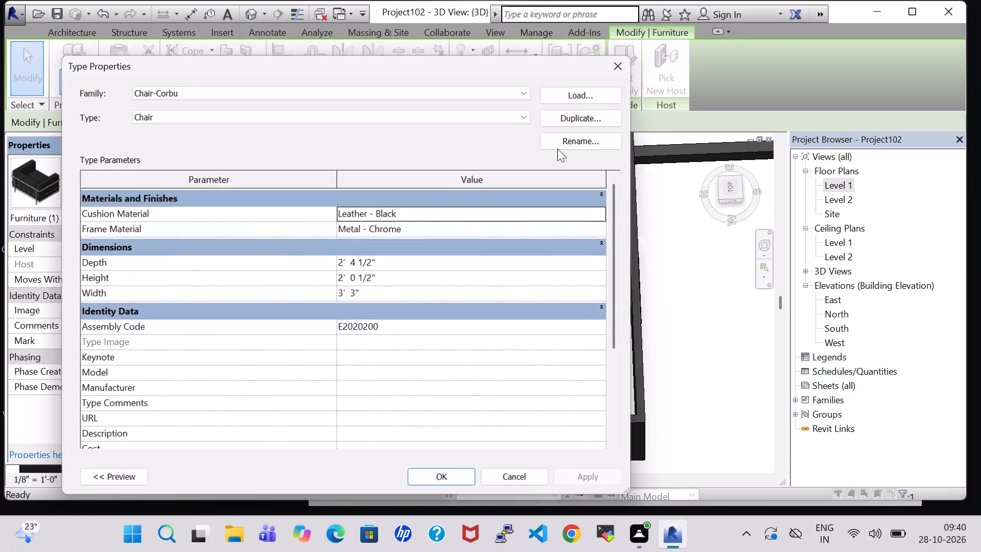
double_click(605, 212)
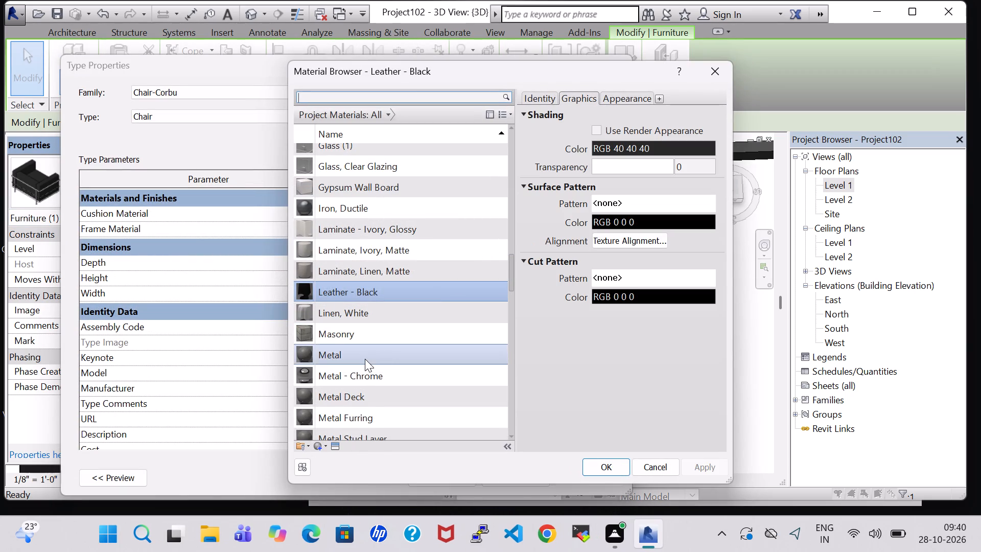
scroll(364, 360, "down", 3)
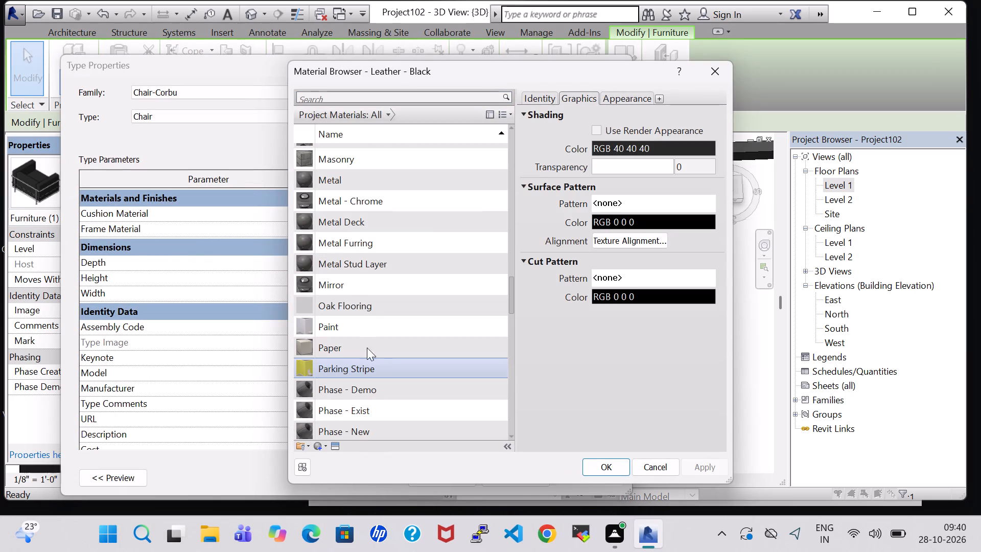
scroll(368, 327, "down", 1)
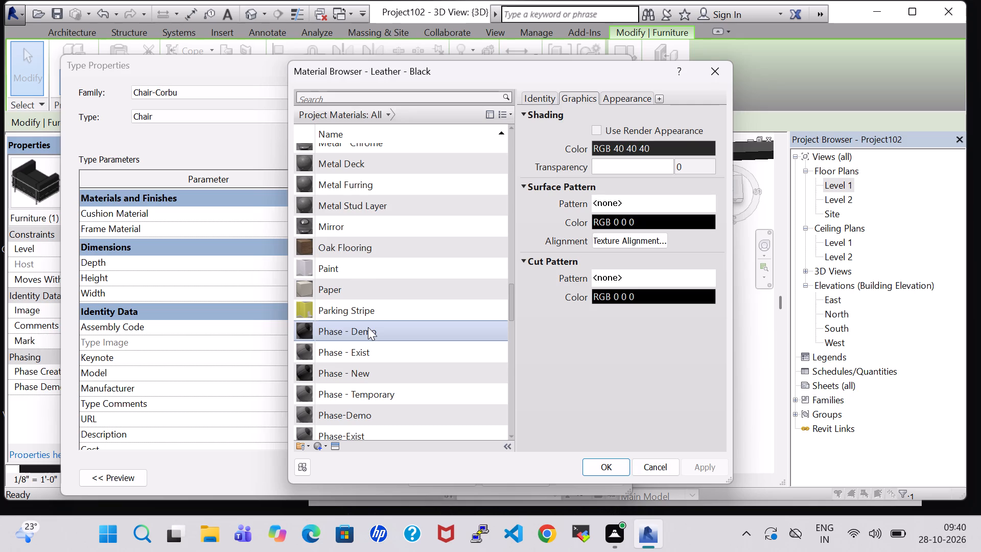
left_click(366, 247)
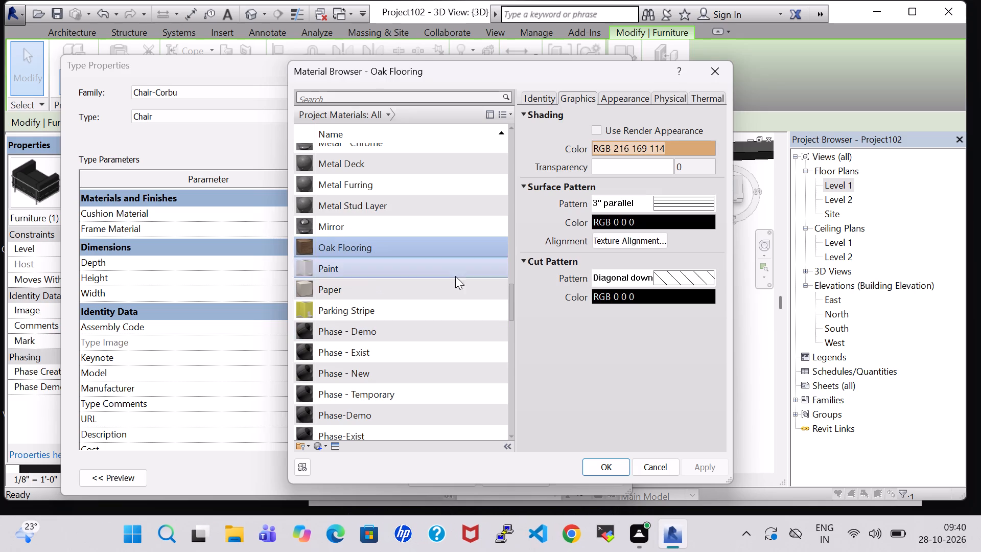
left_click(615, 466)
left_click(461, 471)
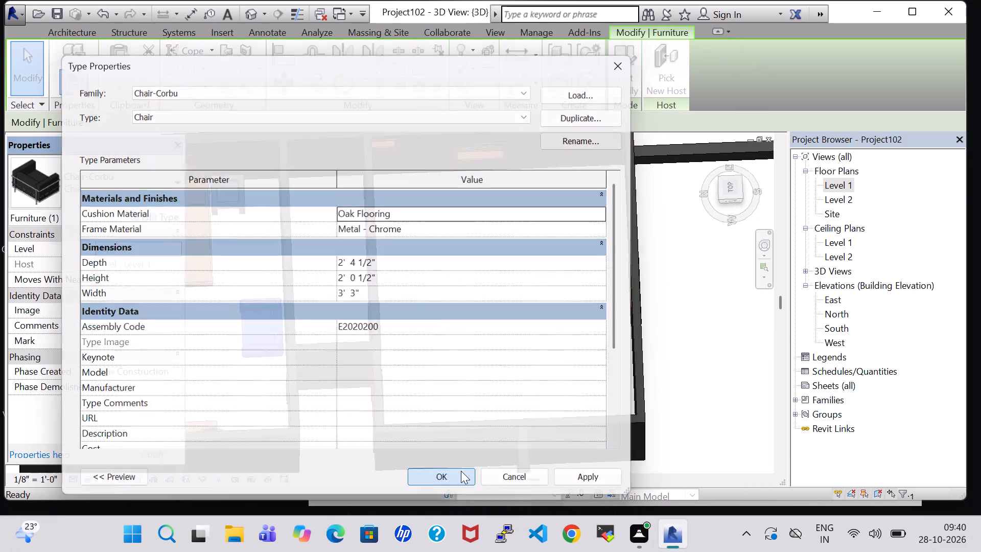
left_click(438, 330)
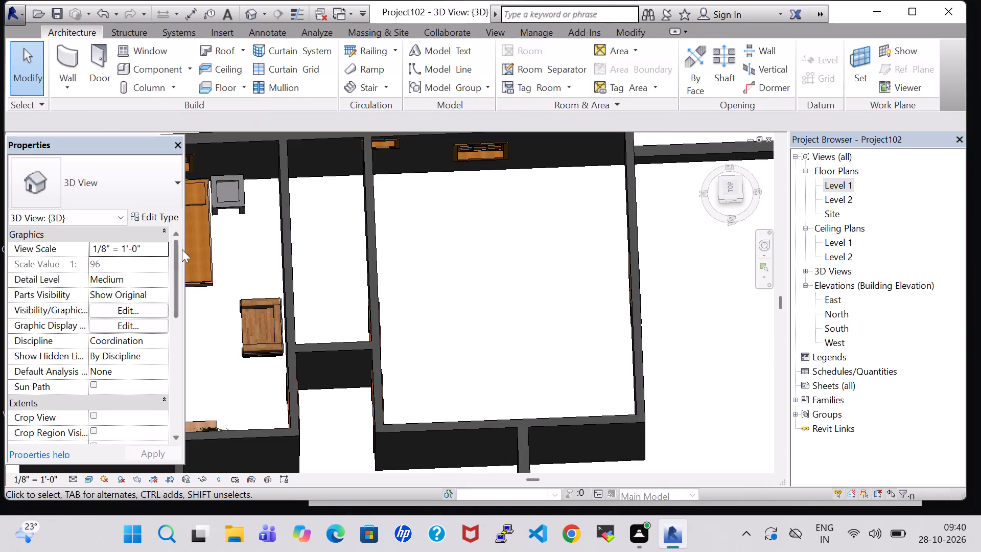
Set the mattress material of the bedroom's Queen 60" x 79" Bed-Box type to Oak Flooring.
left_click(209, 269)
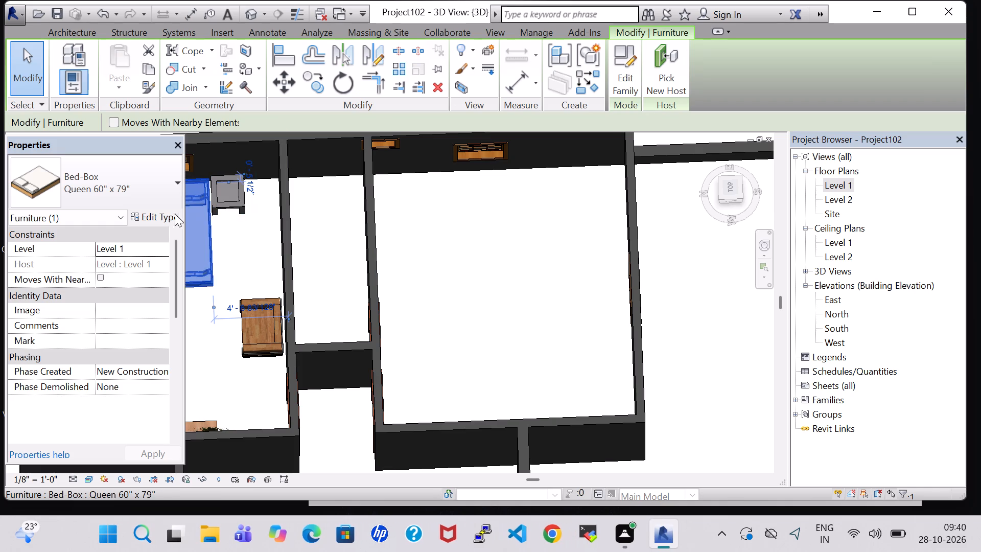
left_click(159, 218)
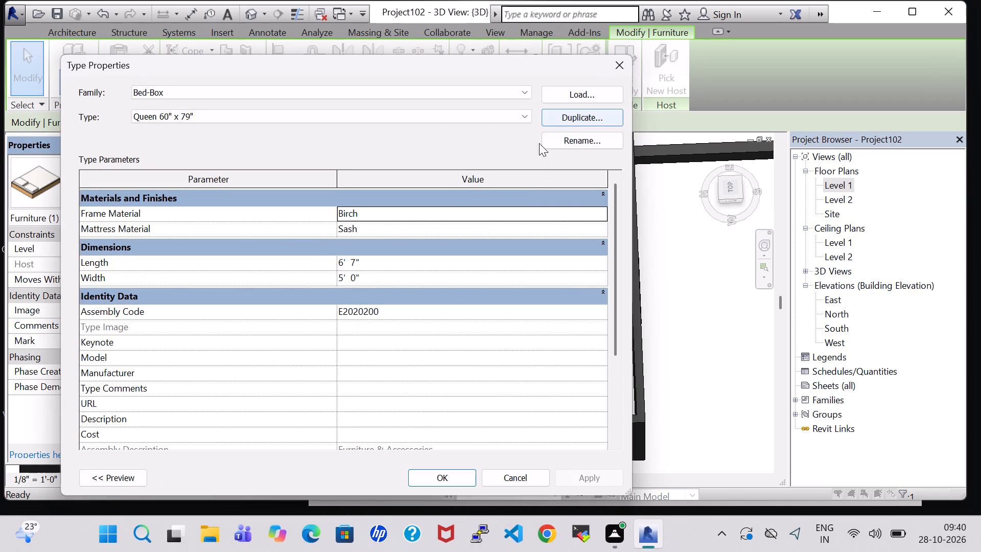
left_click(606, 223)
scroll(347, 314, "down", 2)
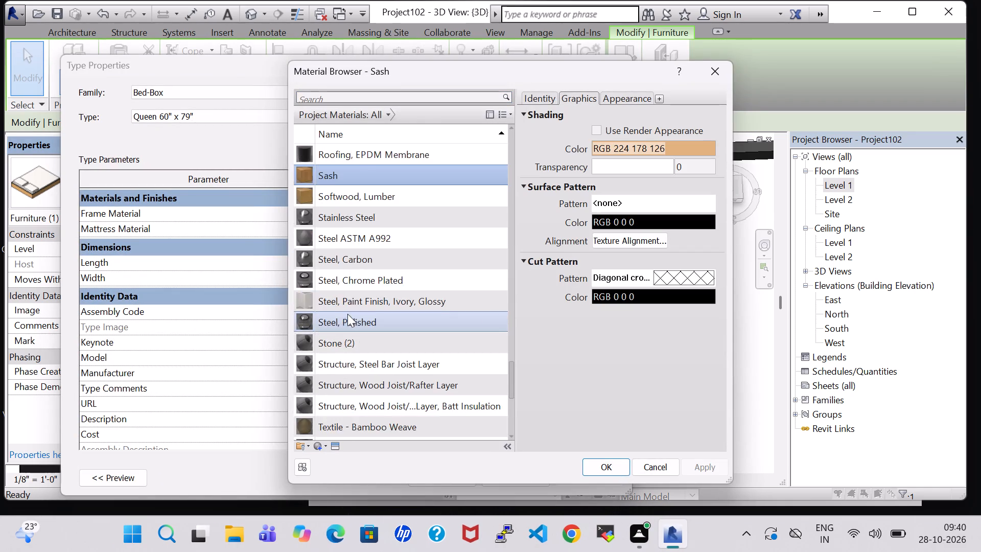
scroll(347, 314, "down", 4)
scroll(347, 314, "up", 1)
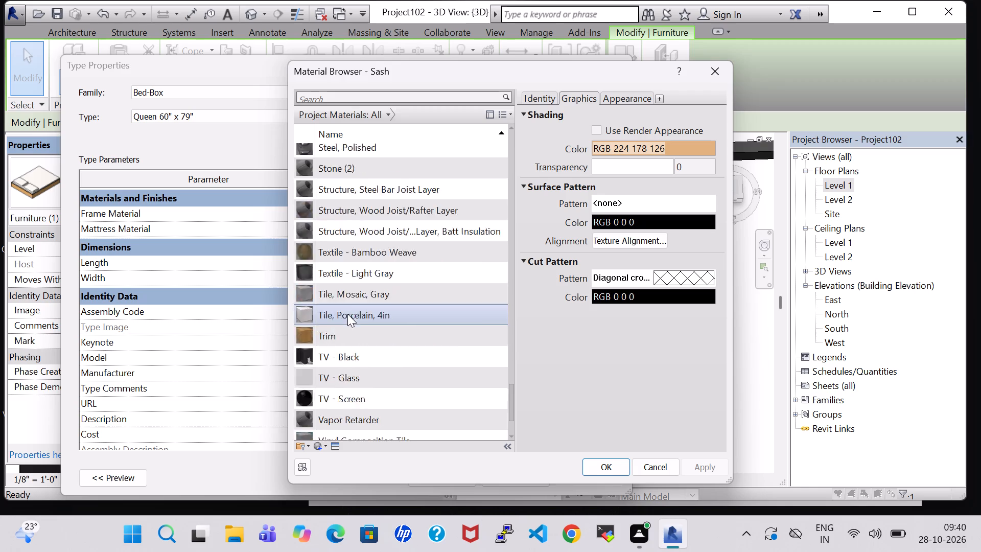
scroll(347, 314, "up", 16)
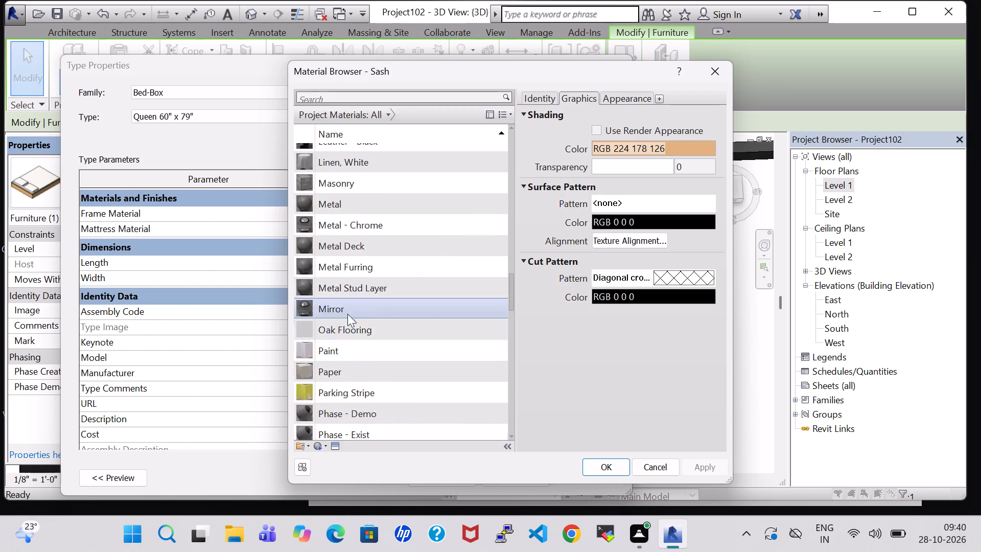
scroll(347, 314, "up", 1)
scroll(386, 250, "up", 2)
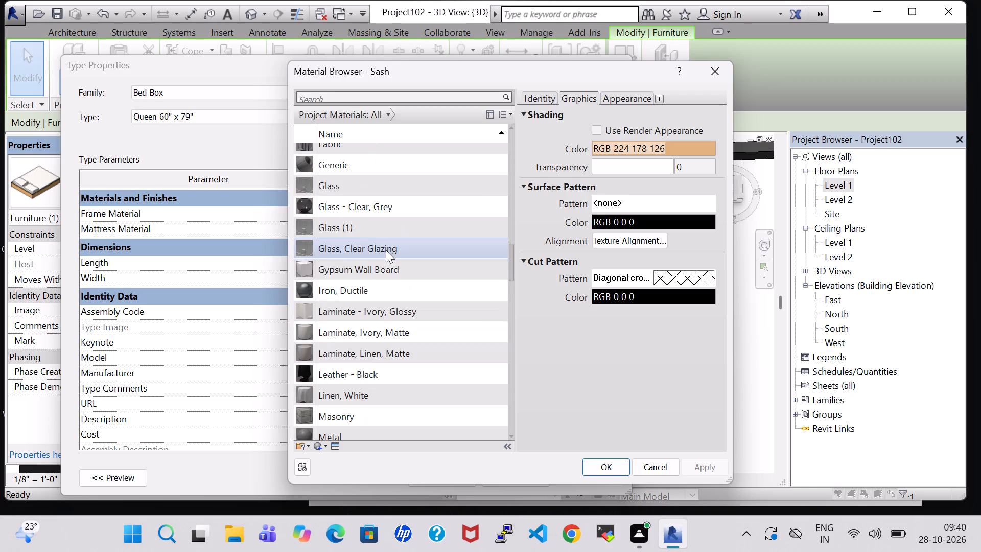
scroll(386, 250, "up", 4)
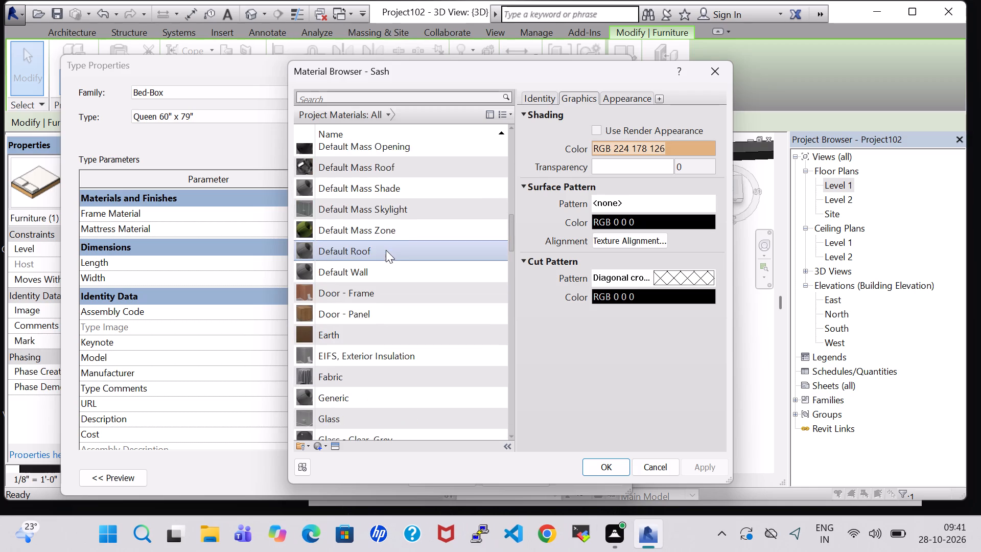
scroll(386, 250, "up", 2)
scroll(386, 250, "down", 4)
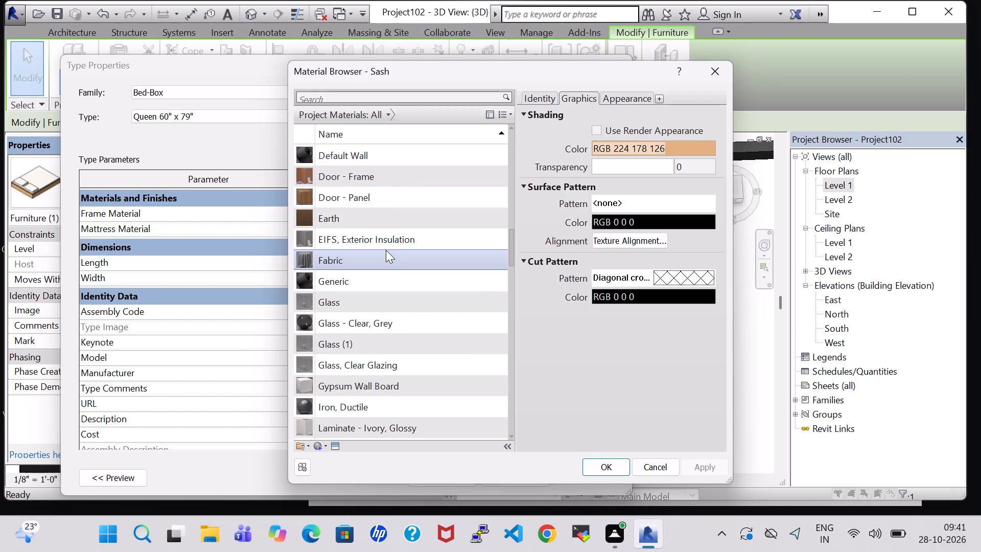
scroll(386, 250, "down", 5)
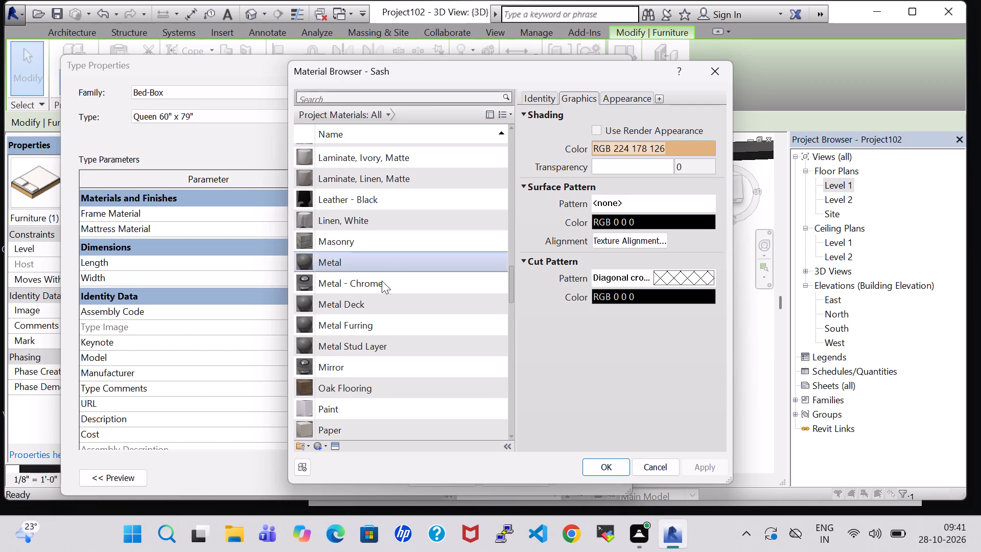
left_click(369, 391)
left_click(614, 468)
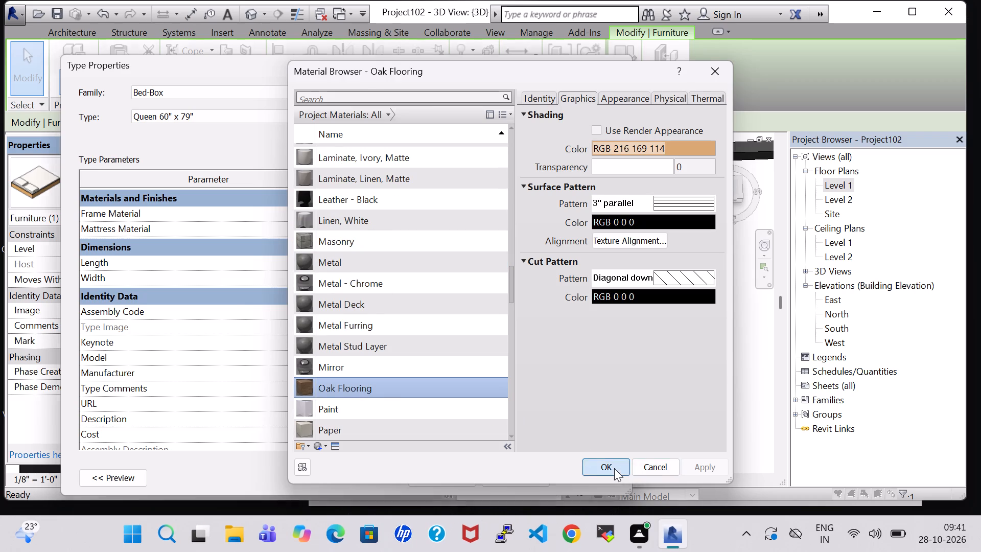
left_click(429, 478)
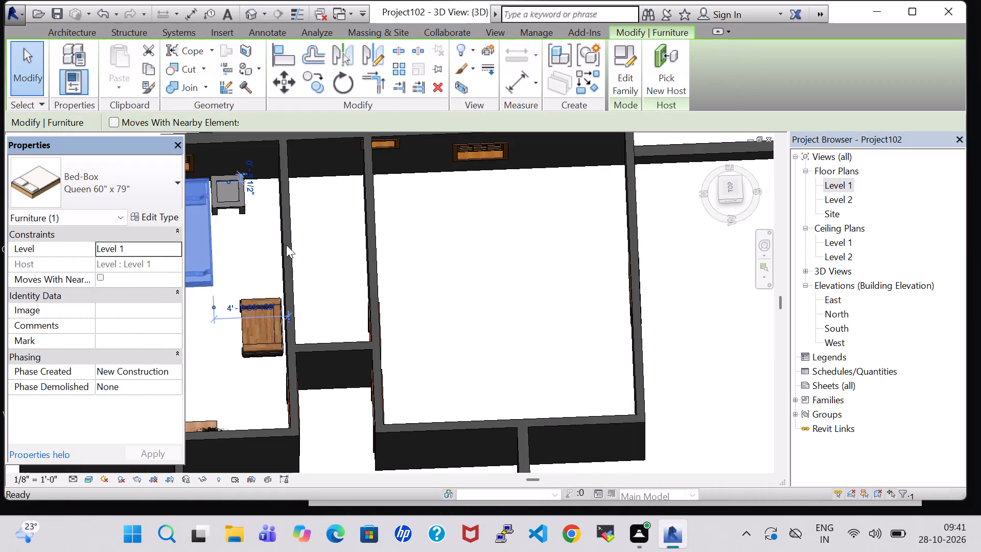
left_click(237, 240)
Examine the bedroom's bed, chair and other furniture in 3D from several angles.
middle_click_drag(237, 240, 220, 271)
middle_click_drag(220, 271, 352, 312)
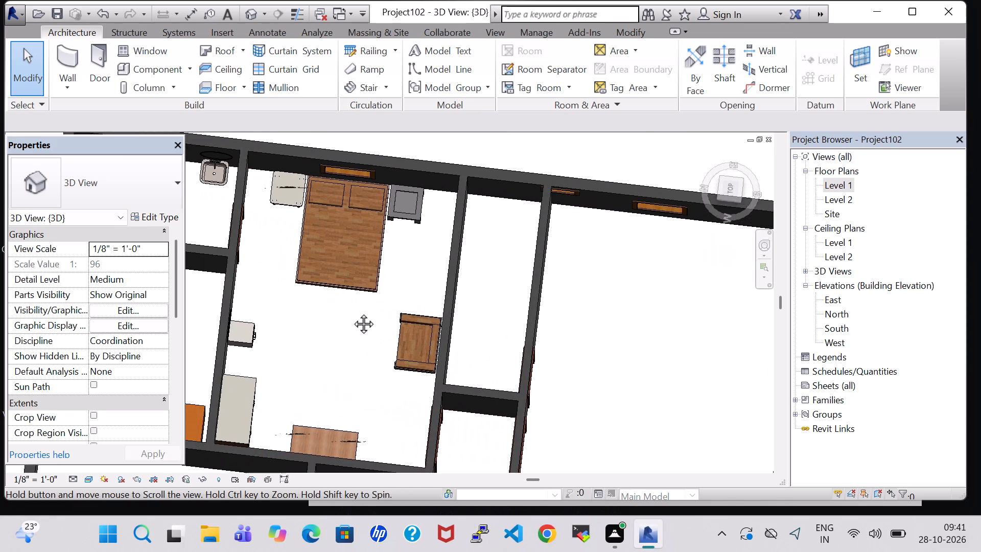
middle_click_drag(352, 312, 352, 316)
scroll(351, 320, "up", 5)
middle_click(351, 320)
middle_click_drag(351, 320, 321, 271, "shift")
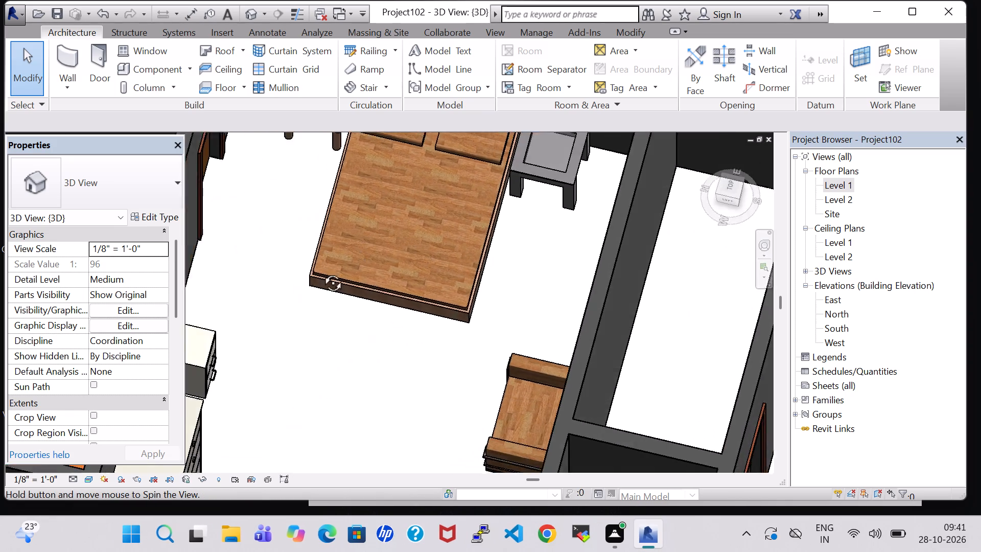
middle_click_drag(321, 271, 306, 303, "shift")
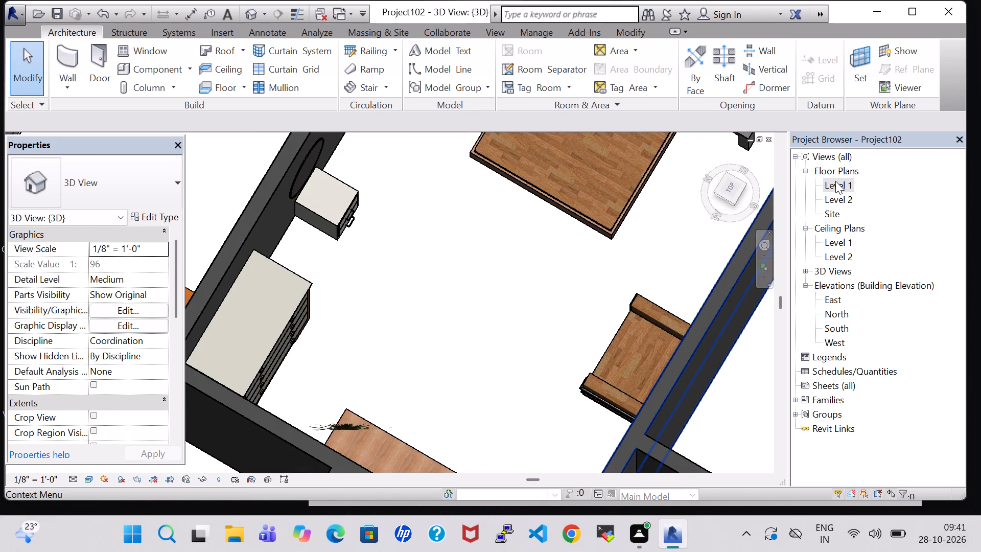
In the Level 1 floor plan, place a tagged room in the bedroom south of the open kitchen and A.BATHROOM.
double_click(835, 184)
scroll(600, 240, "down", 6)
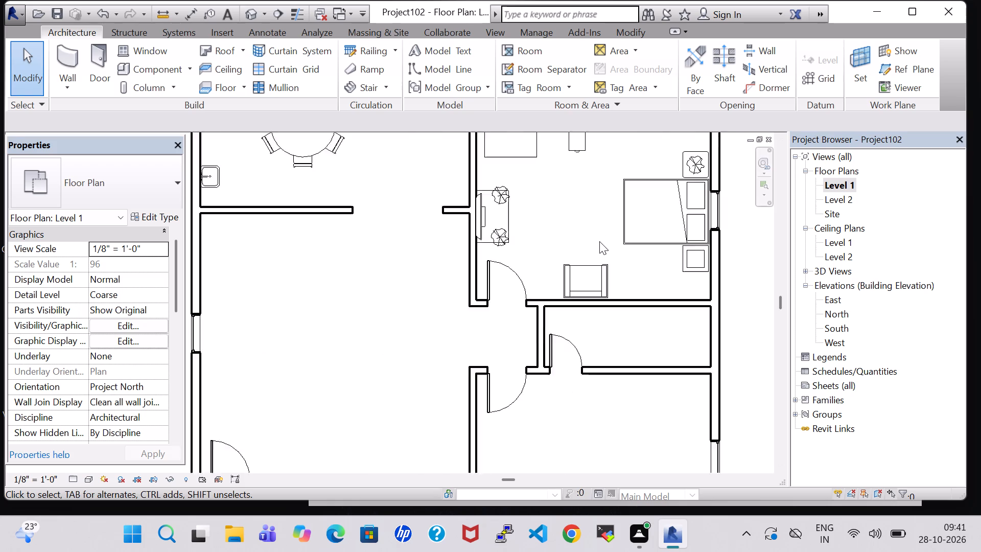
scroll(599, 241, "down", 2)
middle_click_drag(590, 227, 525, 307)
left_click(527, 51)
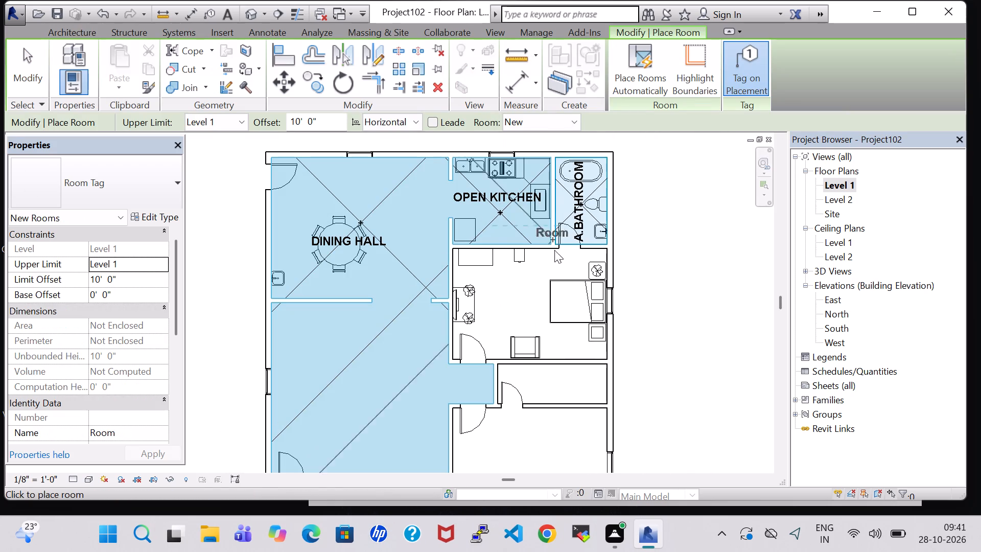
left_click(523, 307)
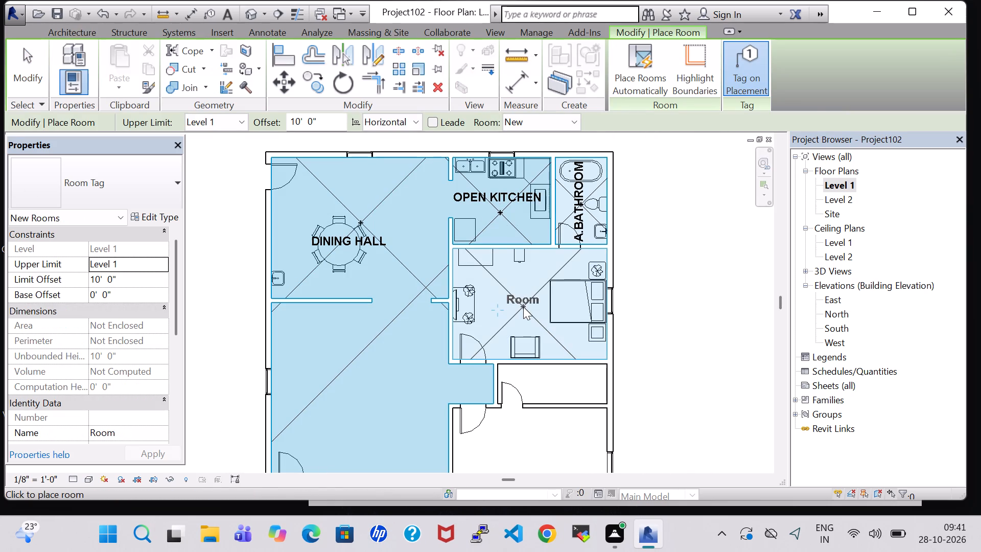
key("Escape")
key("Escape")
Rename the new bedroom room tag to C.BEDROOM.
double_click(532, 293)
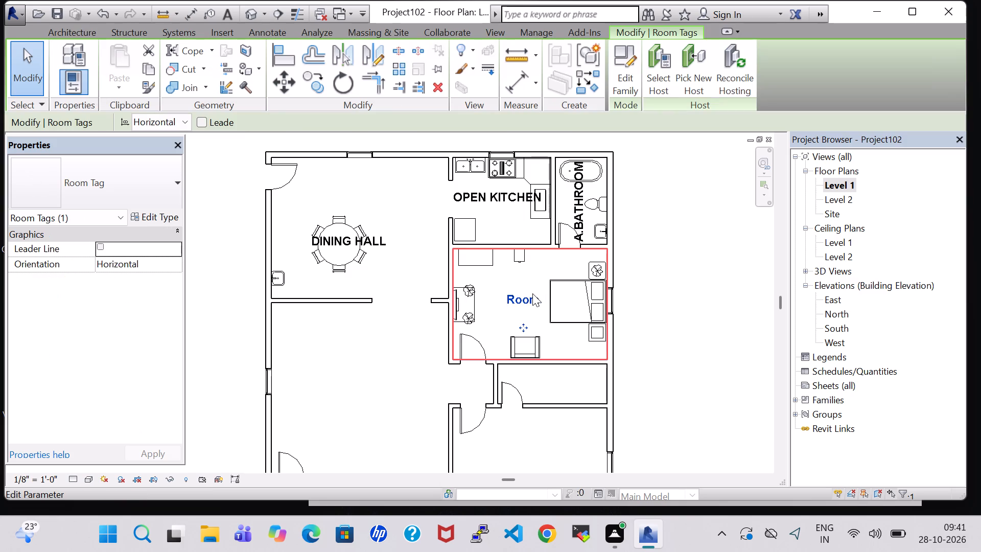
key("BackSpace")
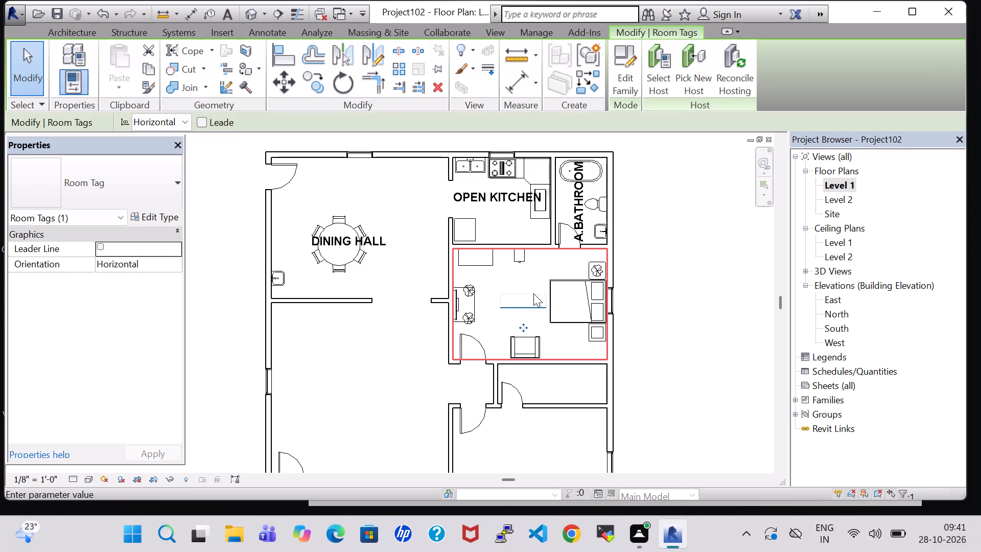
key("c")
key("period")
type("BEDROOM")
key("Return")
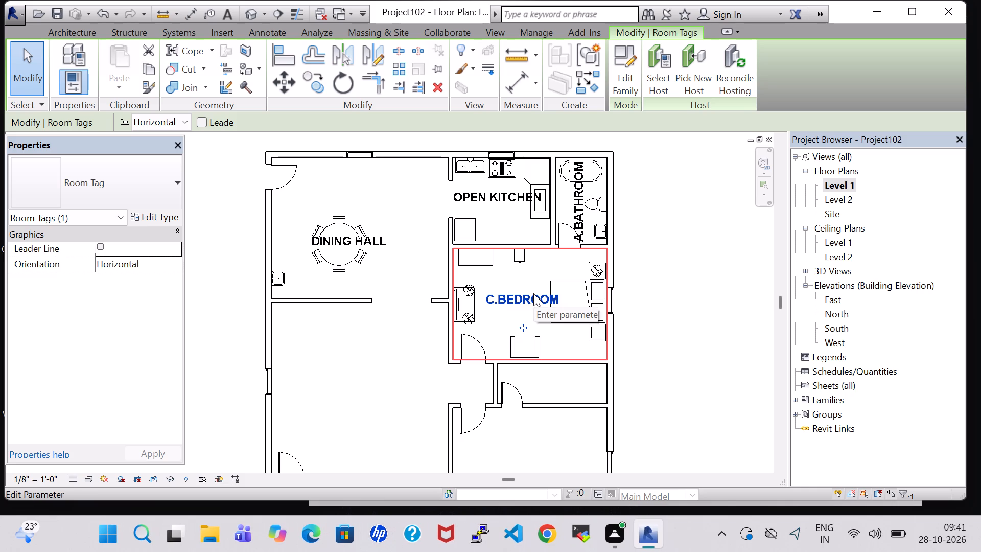
Nudge the C.BEDROOM tag slightly west, away from the bed.
key("Left")
key("Left")
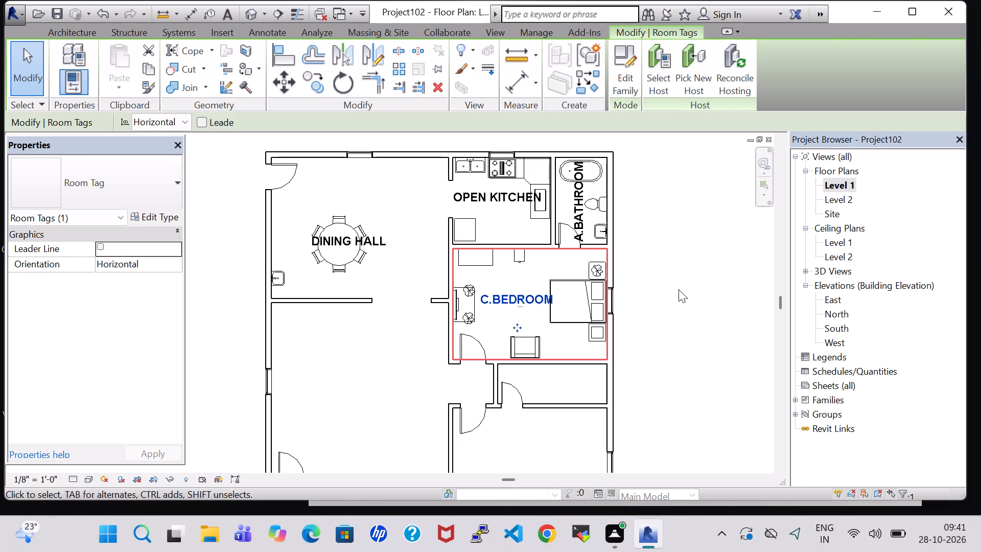
Place another Sink Vanity-Square 20" x 18", matching the A.BATHROOM one, against the north wall of the small room south of C.BEDROOM.
left_click(679, 289)
scroll(673, 298, "down", 3)
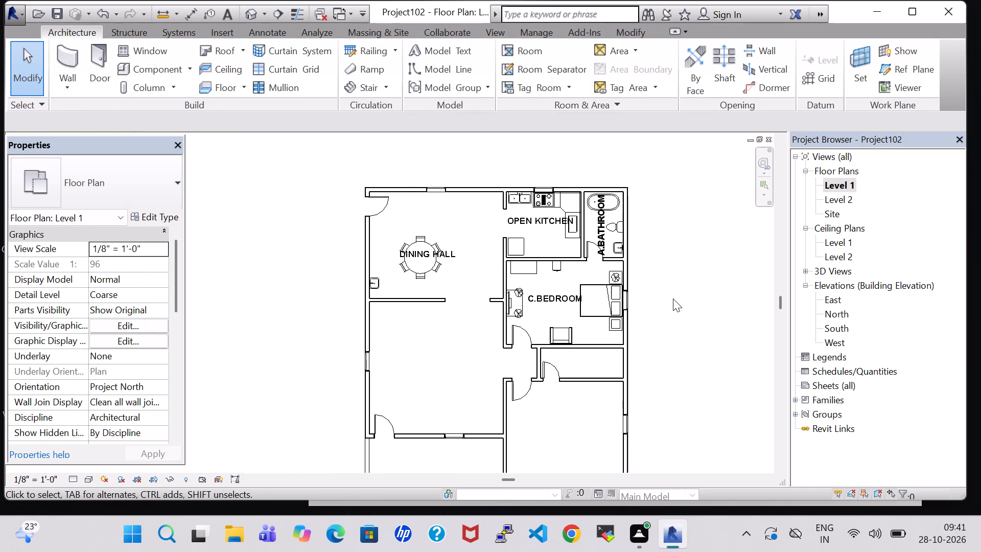
middle_click_drag(673, 298, 678, 267)
scroll(678, 267, "up", 6)
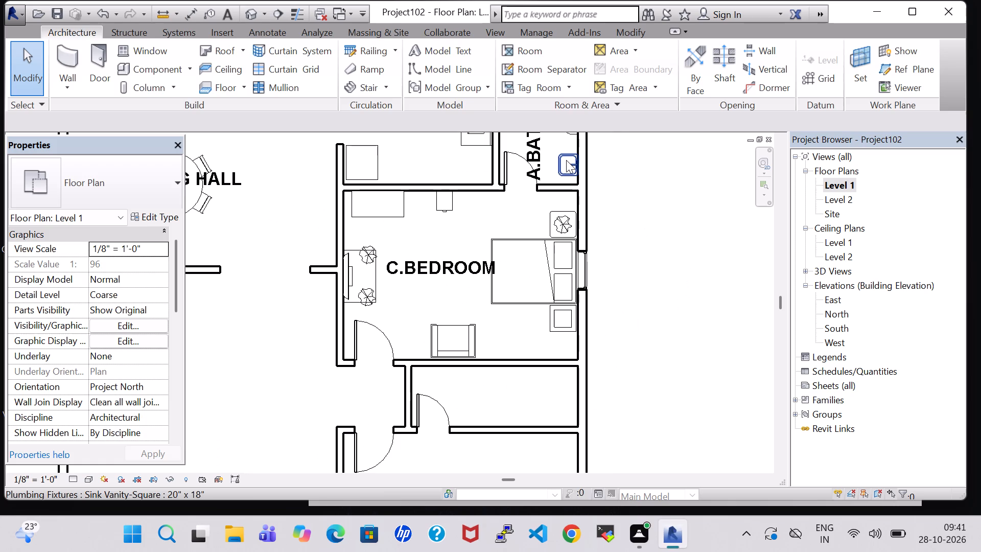
left_click(566, 160)
right_click(566, 160)
left_click(630, 272)
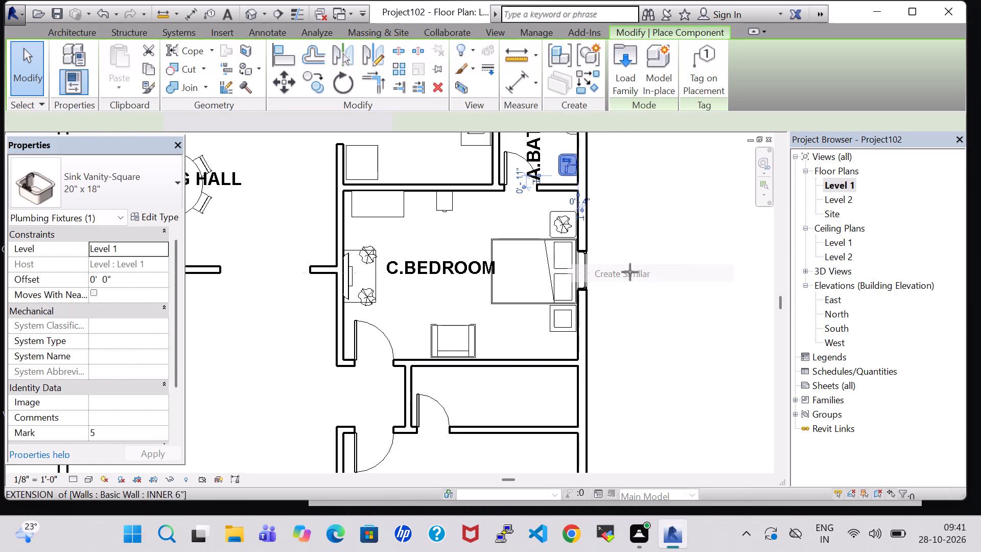
scroll(441, 375, "up", 7)
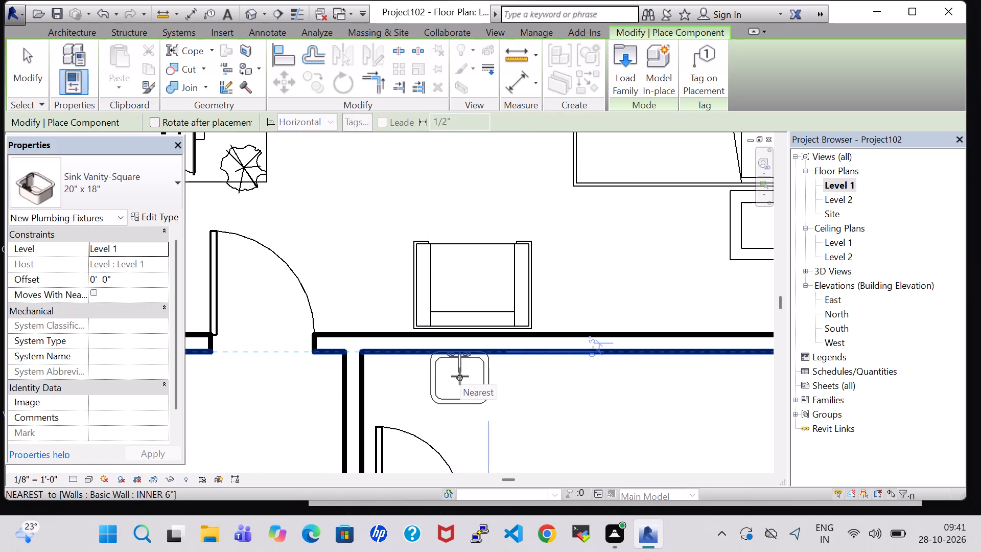
left_click(460, 376)
key("Escape")
key("Escape")
scroll(460, 376, "down", 4)
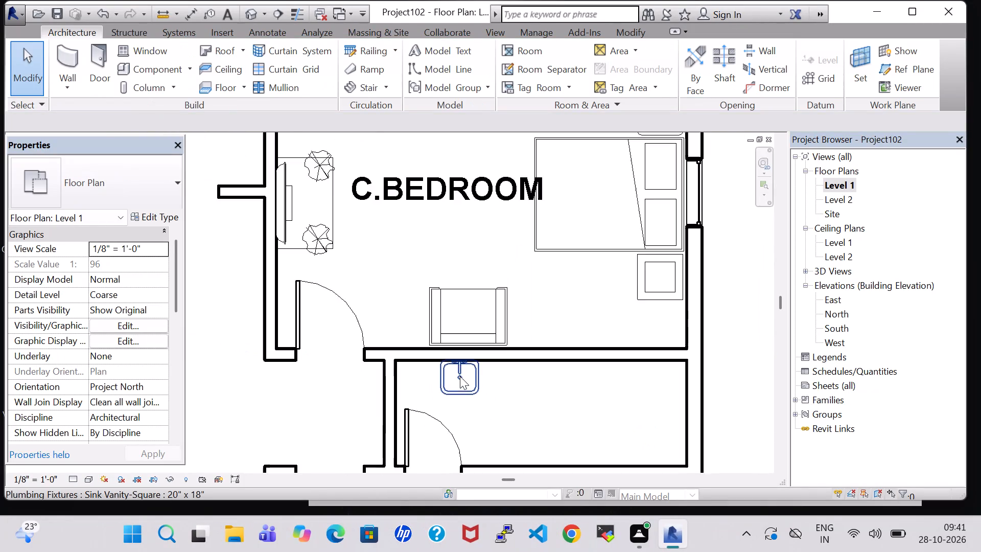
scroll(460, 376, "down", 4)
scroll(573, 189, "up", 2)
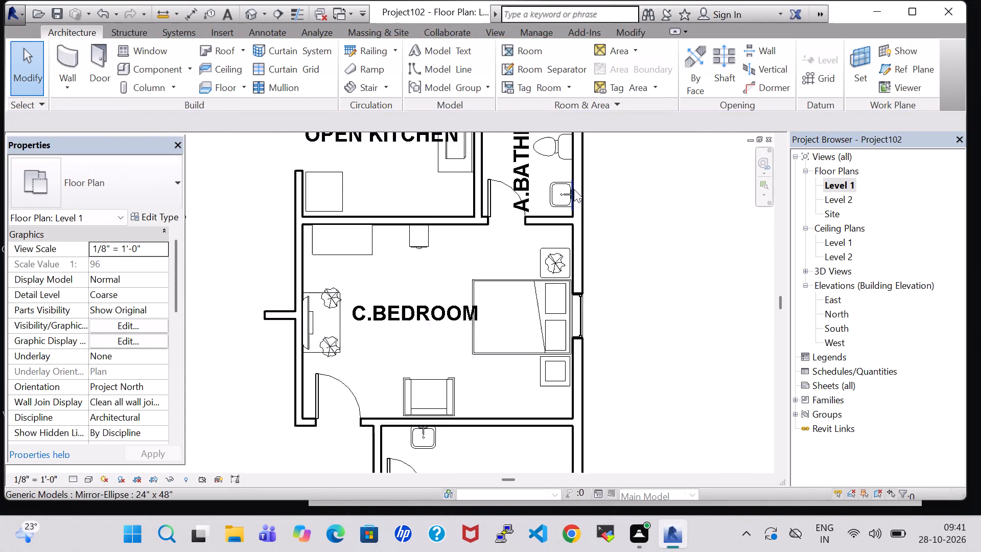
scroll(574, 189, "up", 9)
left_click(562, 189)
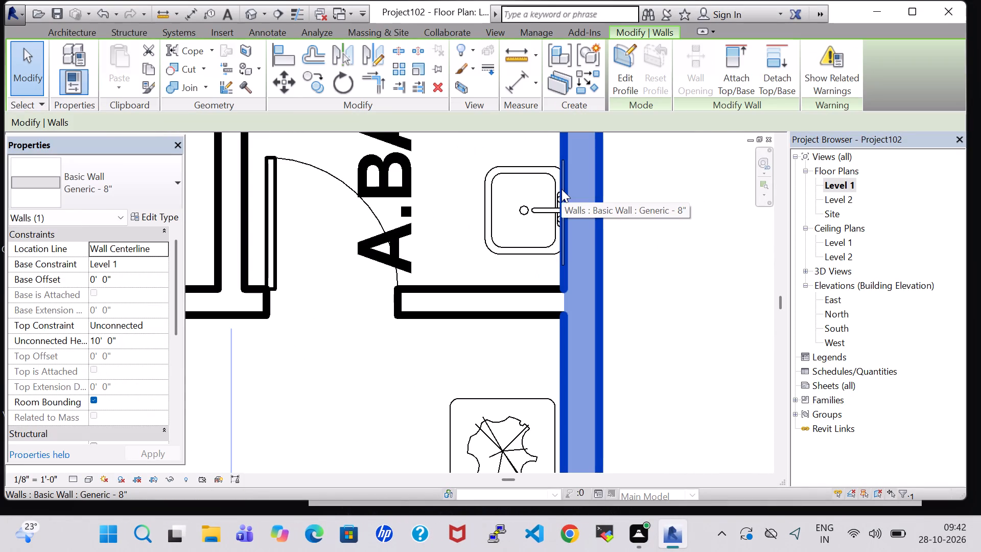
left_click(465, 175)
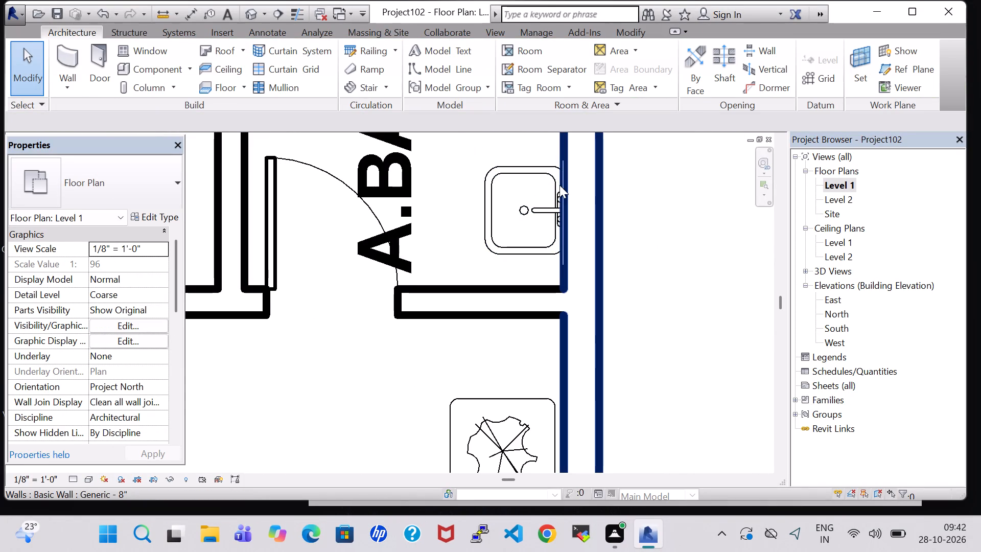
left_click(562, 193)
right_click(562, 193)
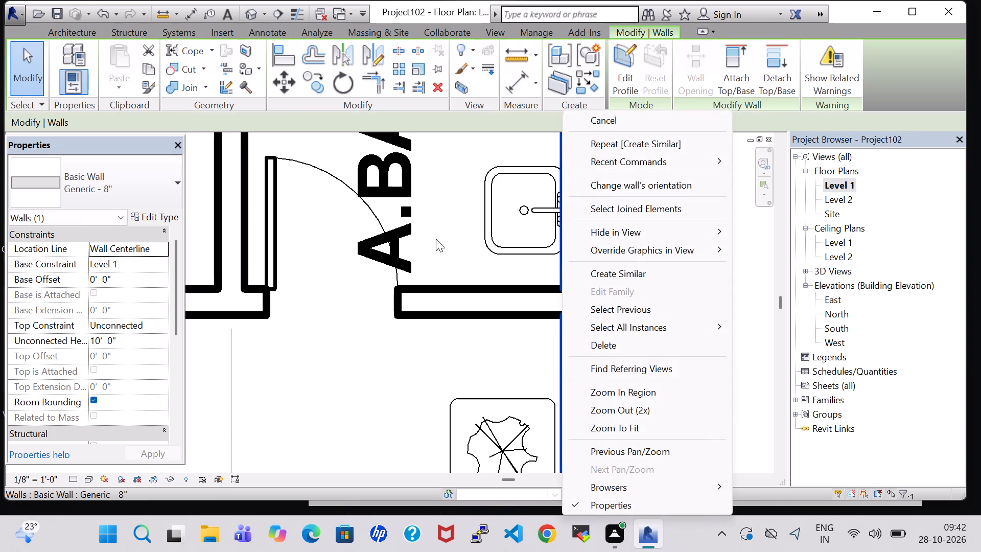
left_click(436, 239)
Place a copy of the A.BATHROOM Mirror-Ellipse 24" x 48" on the wall behind the new sink, centred on it.
scroll(463, 239, "up", 9)
middle_click_drag(585, 239, 343, 249)
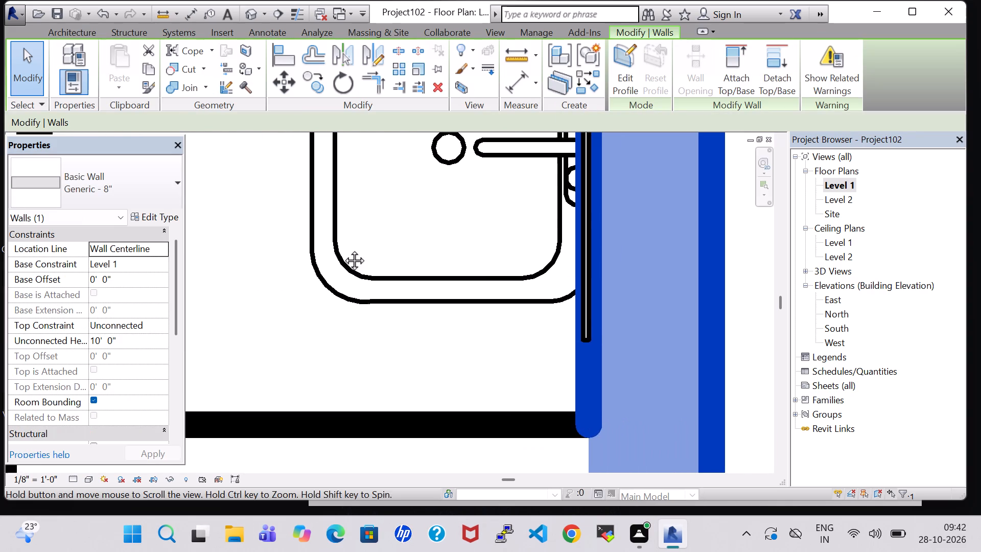
middle_click_drag(343, 249, 340, 249)
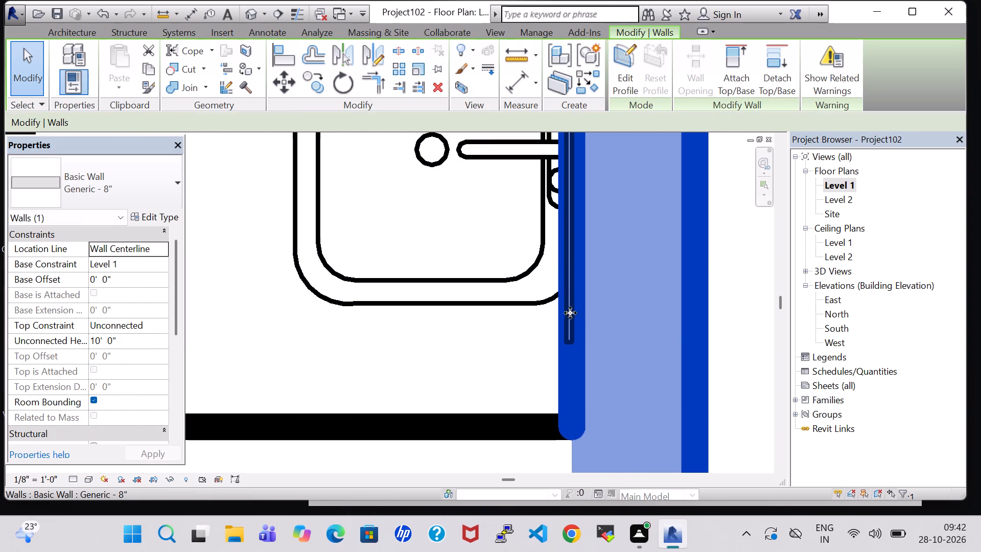
left_click(572, 315)
left_click(544, 323)
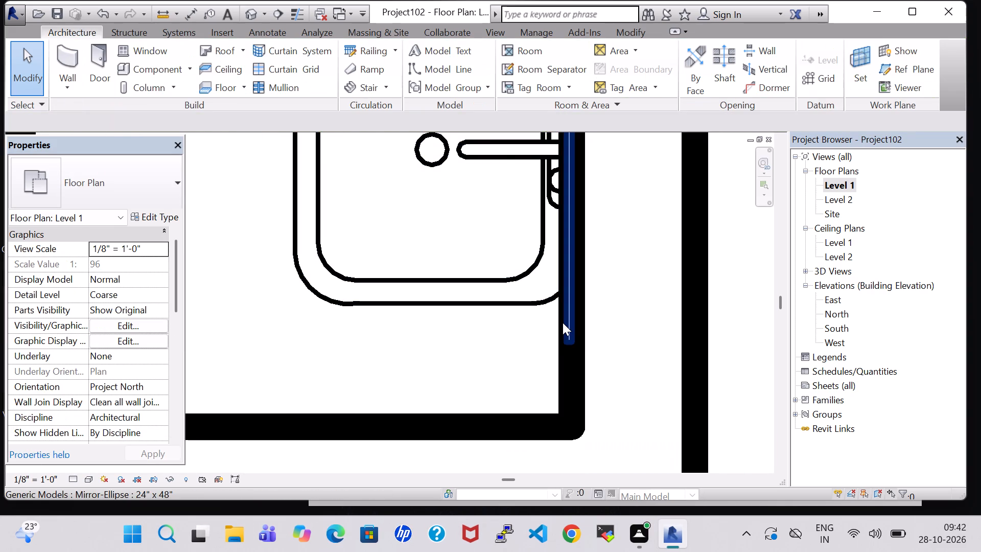
left_click(563, 323)
right_click(563, 323)
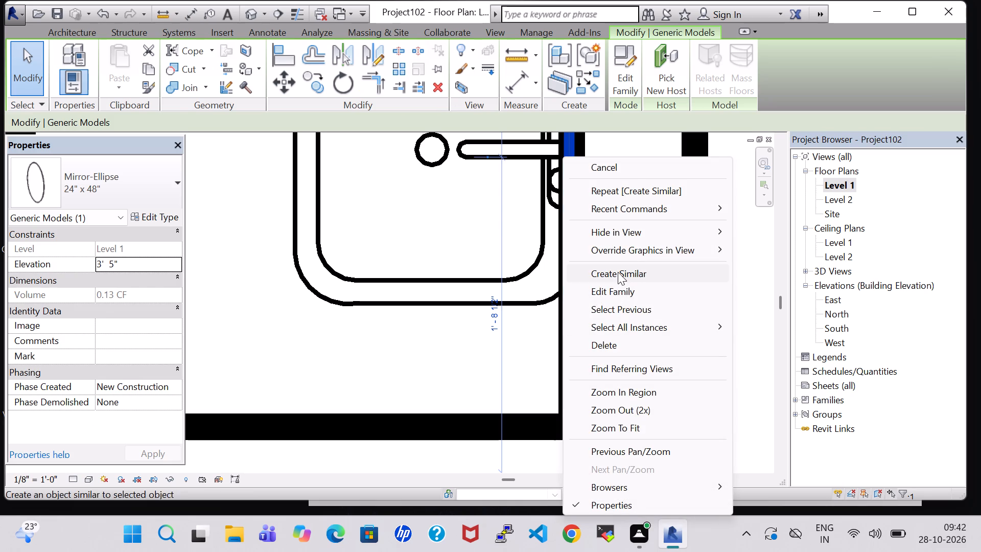
left_click(618, 272)
scroll(436, 339, "down", 14)
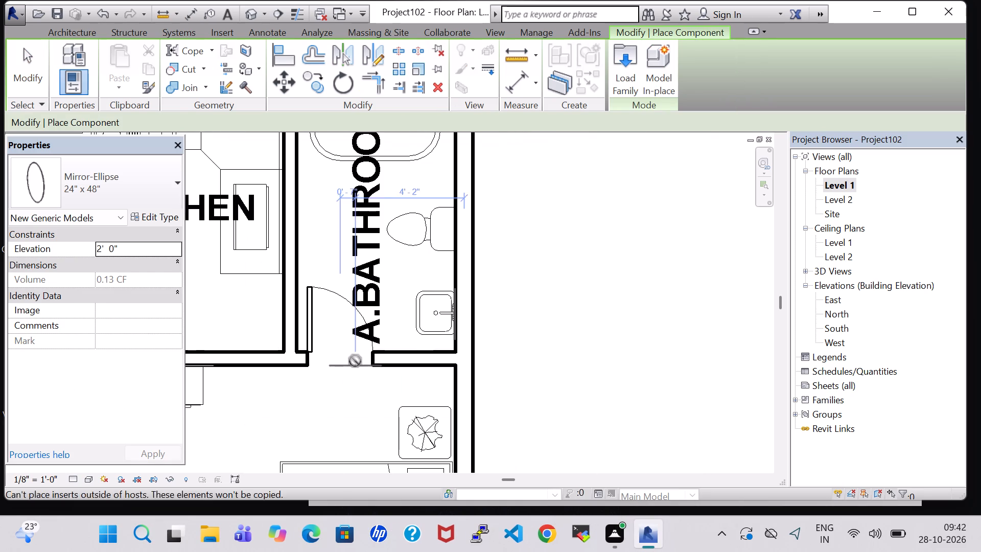
middle_click_drag(355, 361, 396, 220)
scroll(361, 337, "down", 6)
middle_click_drag(316, 384, 324, 364)
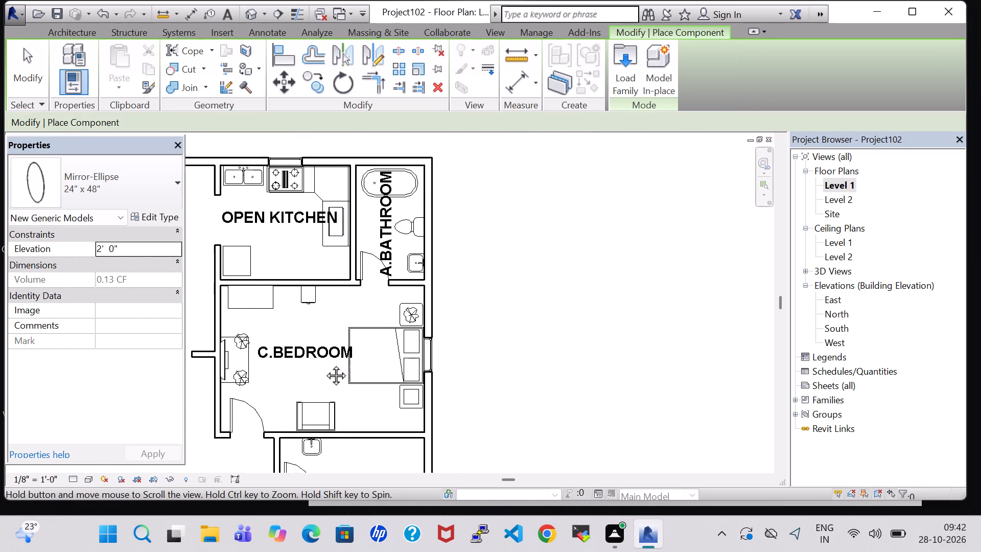
middle_click_drag(324, 364, 353, 222)
scroll(341, 270, "up", 13)
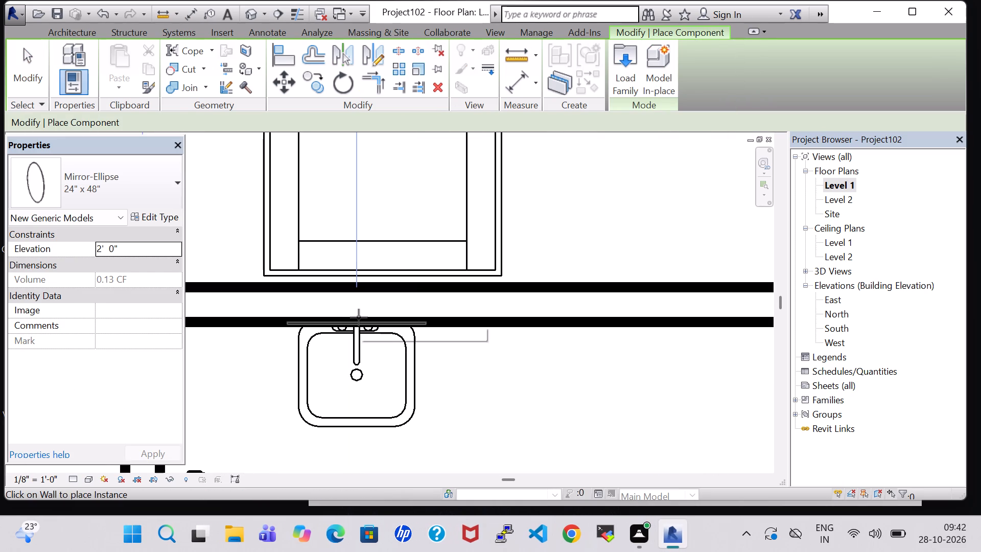
left_click(359, 317)
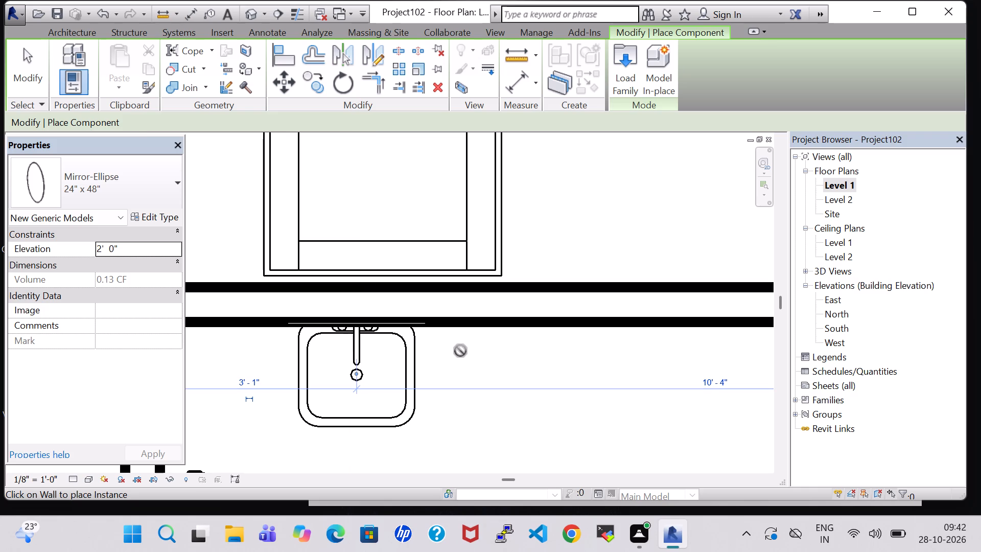
key("Escape")
key("Escape")
Set the elevation of the elliptical mirror behind the new sink to 3' 0".
left_click(407, 324)
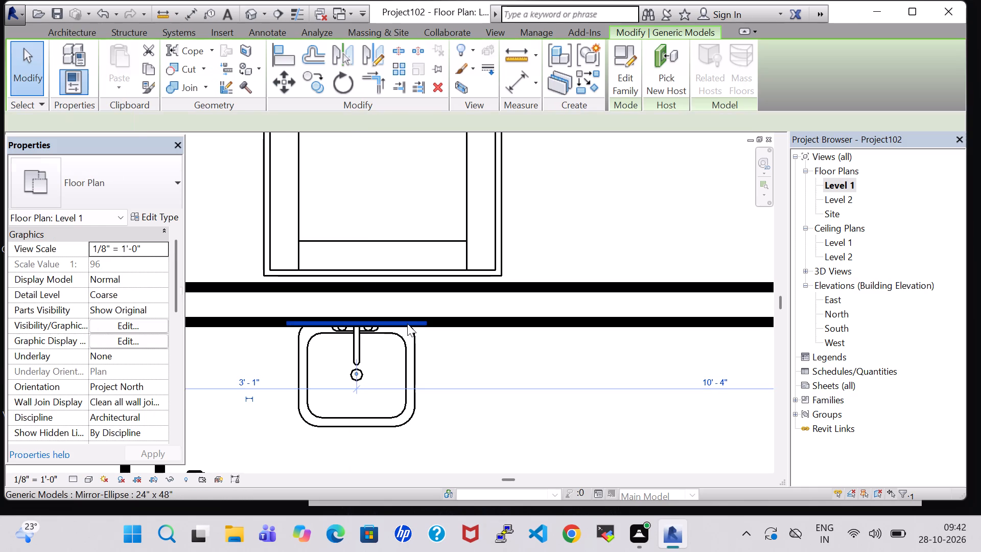
left_click(103, 266)
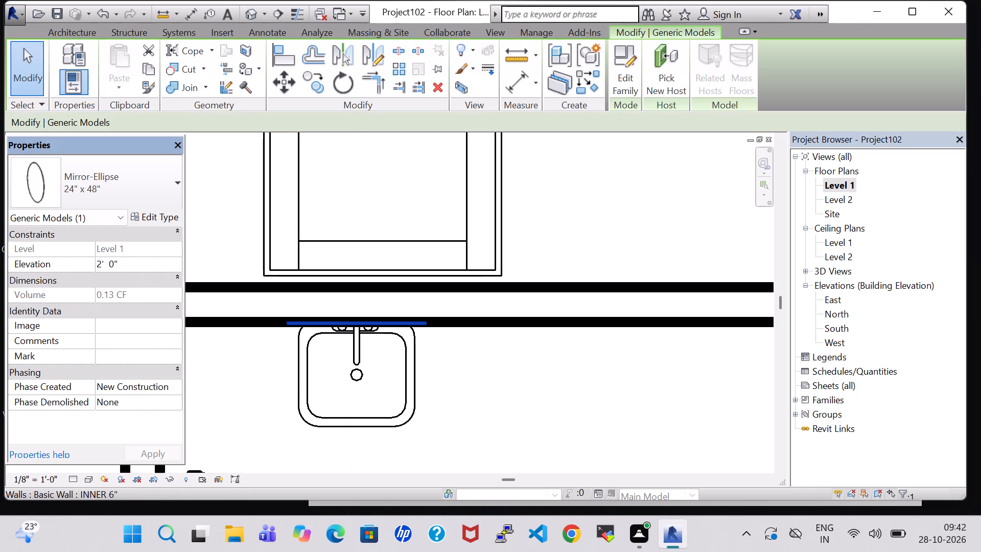
key("BackSpace")
key("3")
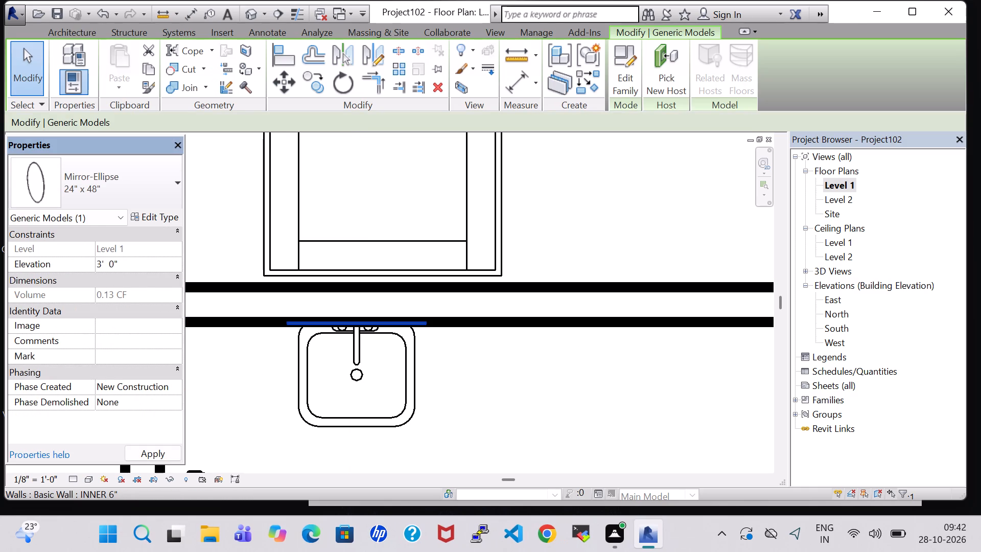
left_click(161, 449)
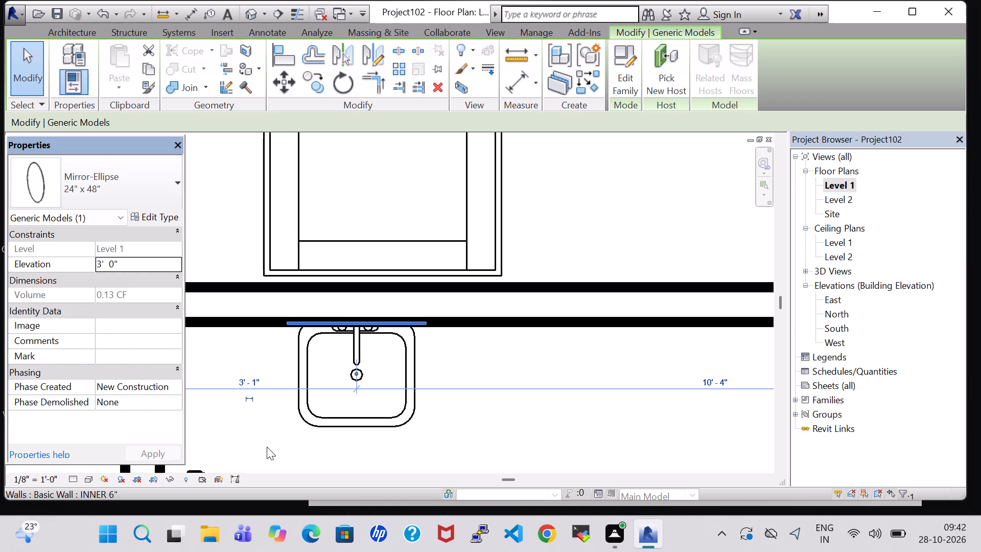
left_click(471, 424)
Place another Tub-Free Standing-3D 30" x 60", turned north-south, at the east end of the small bathroom south of C.BEDROOM.
scroll(471, 424, "down", 3)
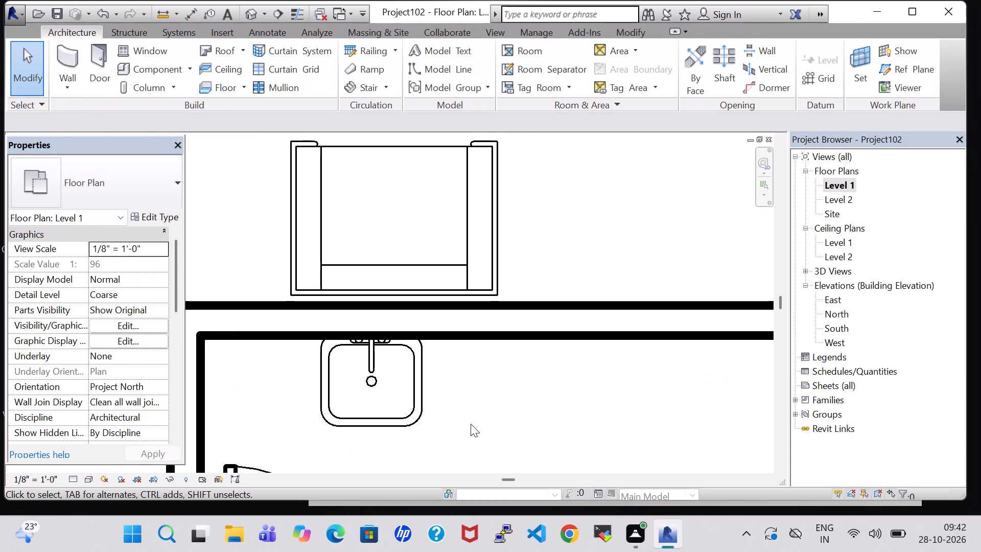
scroll(471, 424, "down", 4)
middle_click_drag(471, 424, 405, 303)
scroll(418, 302, "down", 4)
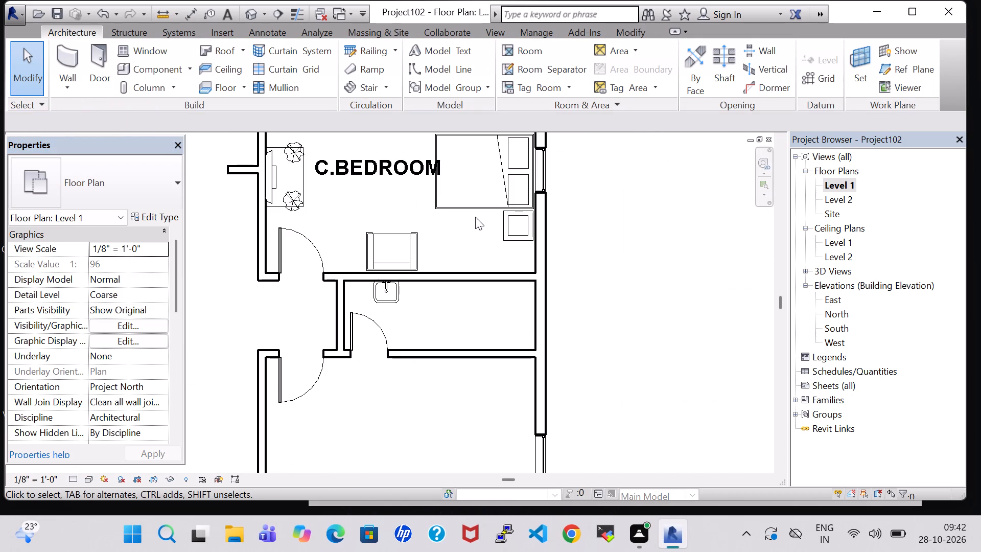
middle_click_drag(475, 217, 474, 440)
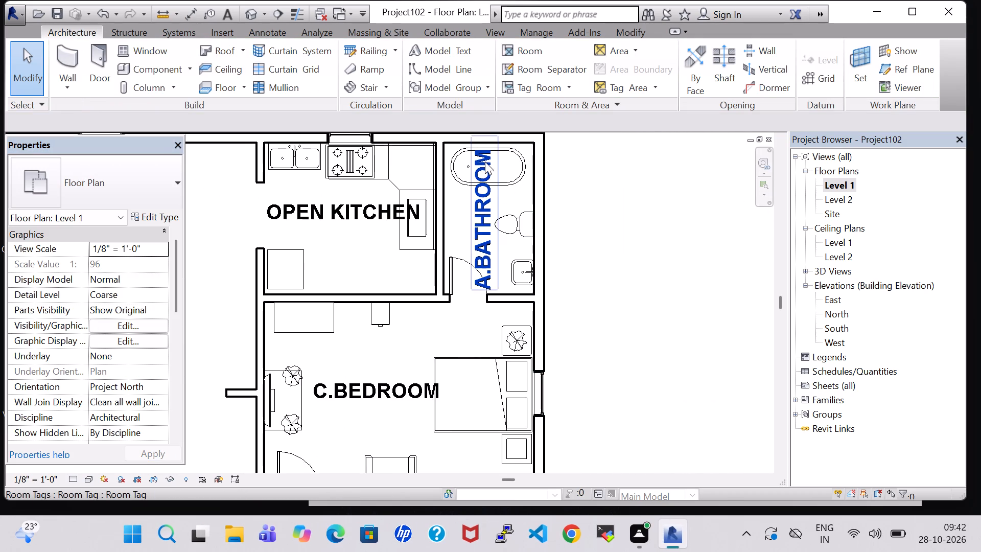
left_click(525, 171)
right_click(525, 171)
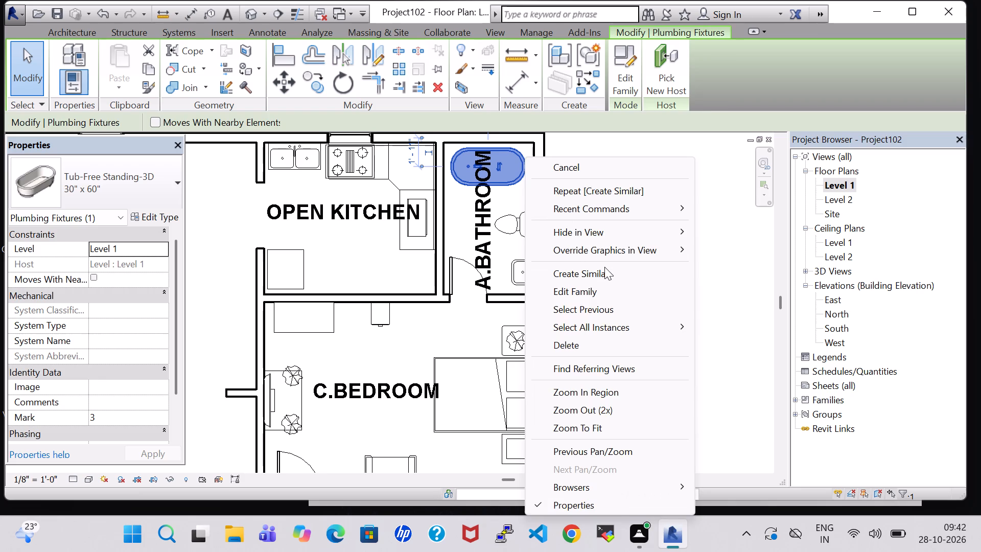
left_click(604, 267)
middle_click_drag(485, 442, 532, 177)
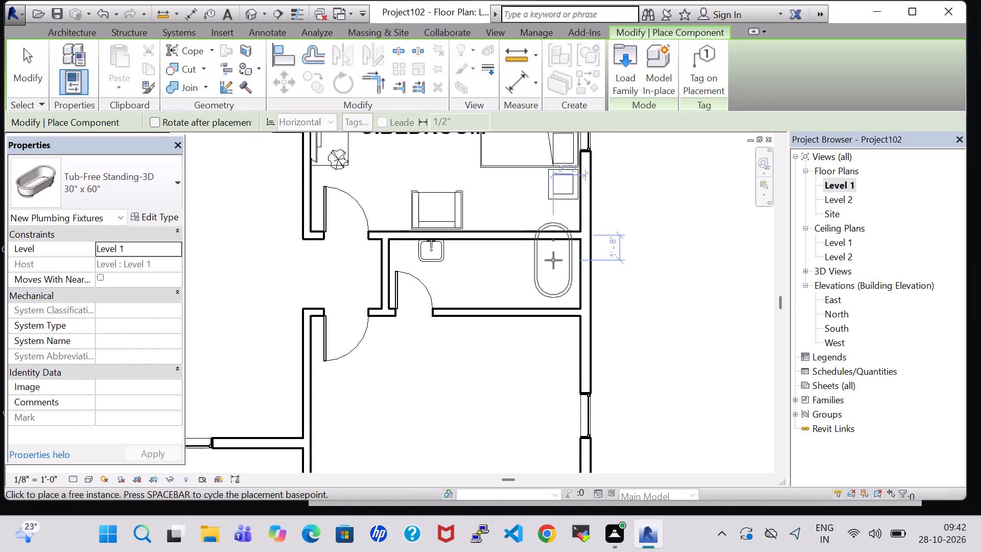
key("space")
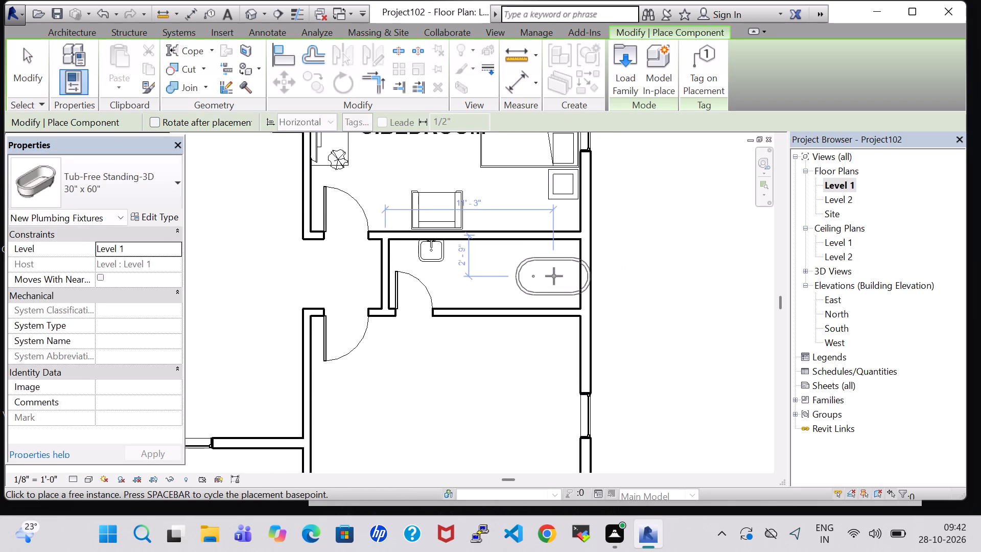
key("space")
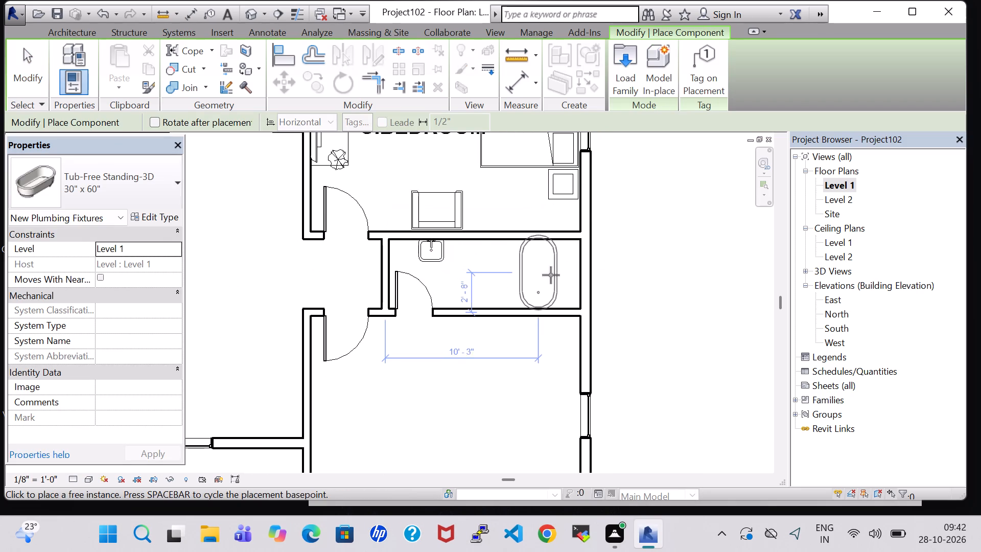
scroll(556, 275, "up", 5)
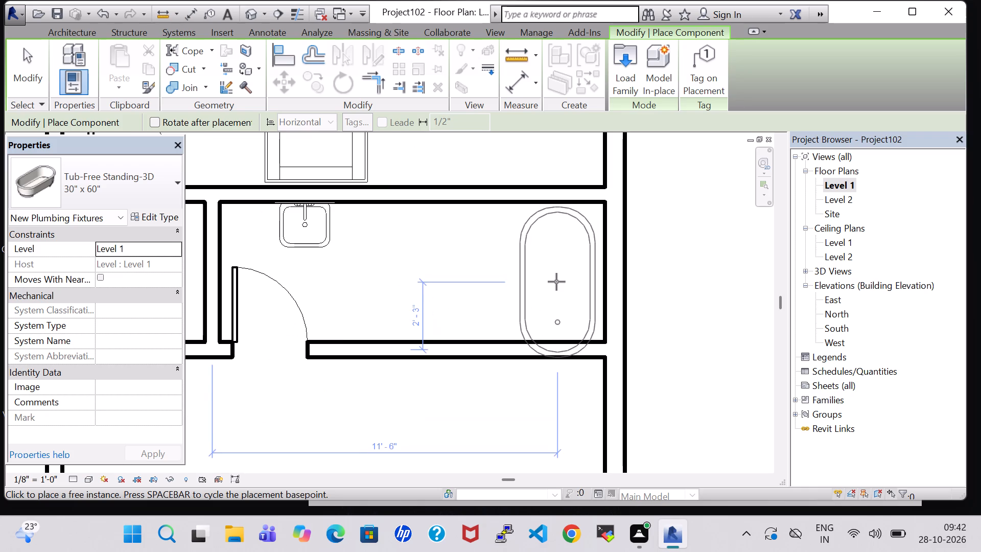
left_click(556, 282)
key("Escape")
key("Escape")
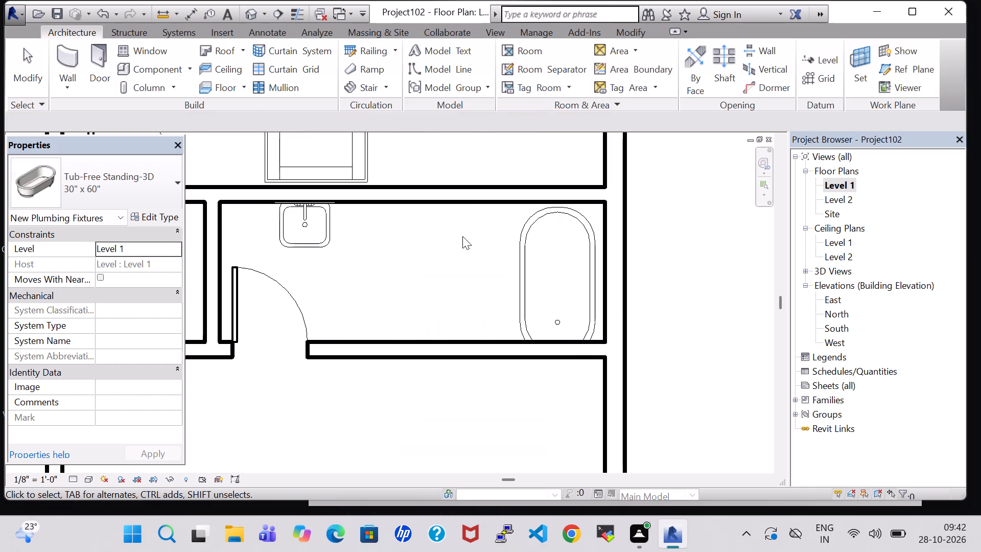
Nudge the C.BEDROOM armchair north, away from the wall shared with the small bathroom.
scroll(442, 223, "down", 10)
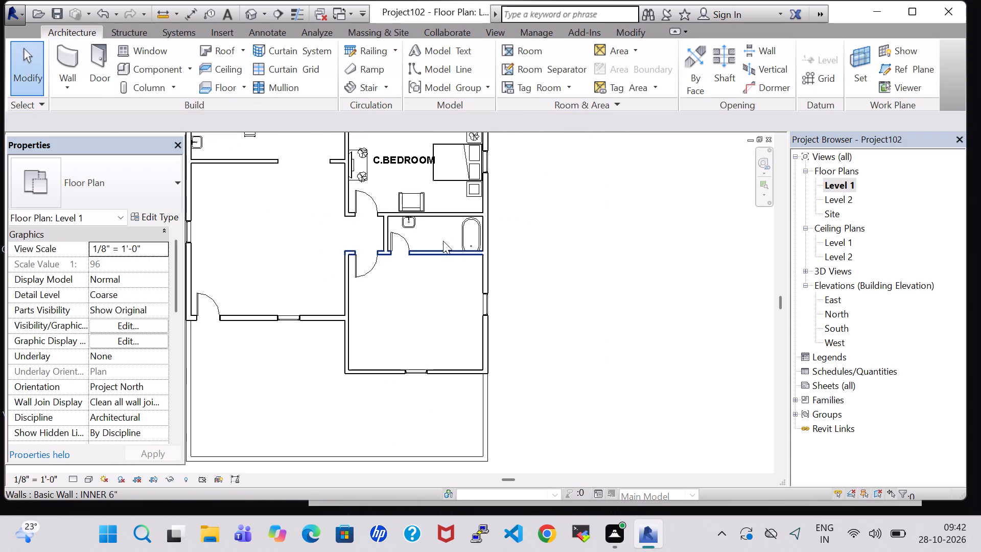
scroll(442, 224, "up", 1)
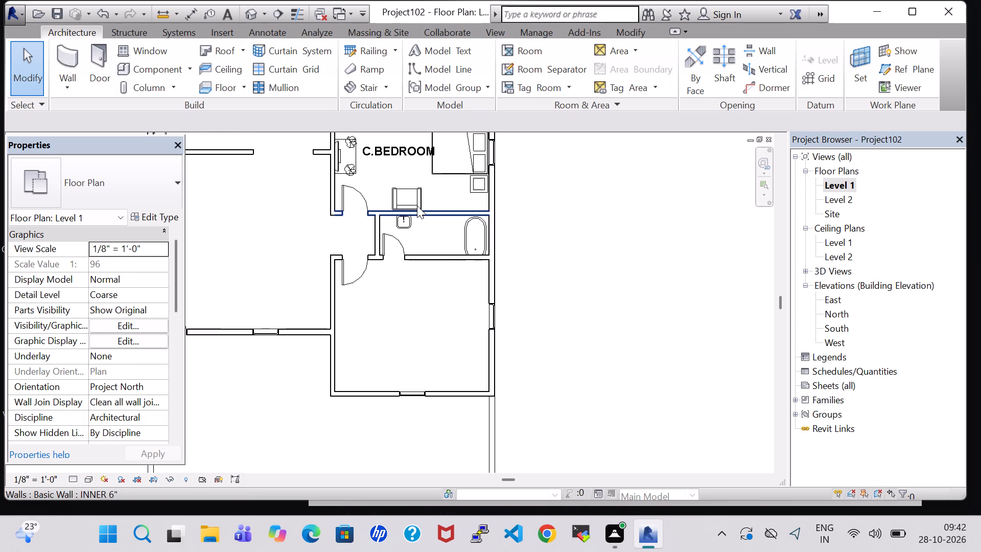
left_click(411, 195)
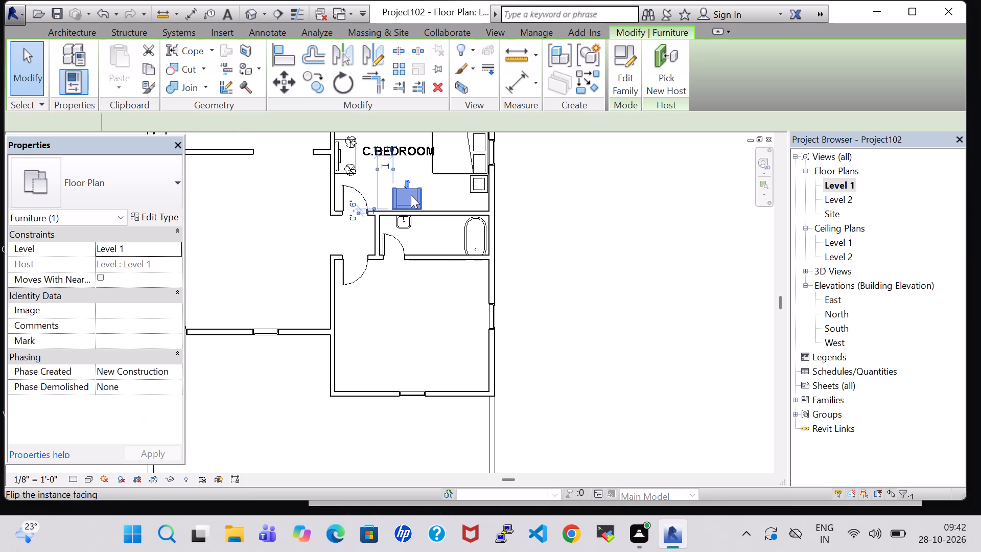
key("Up")
key("Up")
Nudge the INNER 6" wall between C.BEDROOM and the small bathroom north, to 5' 10" from the bathroom's south wall.
left_click(427, 217)
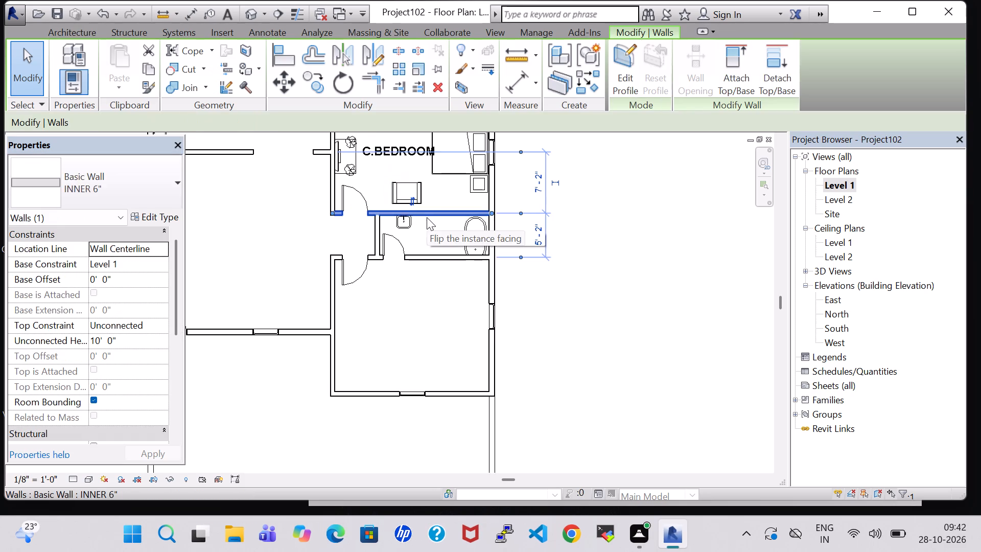
key("Up")
key("Up")
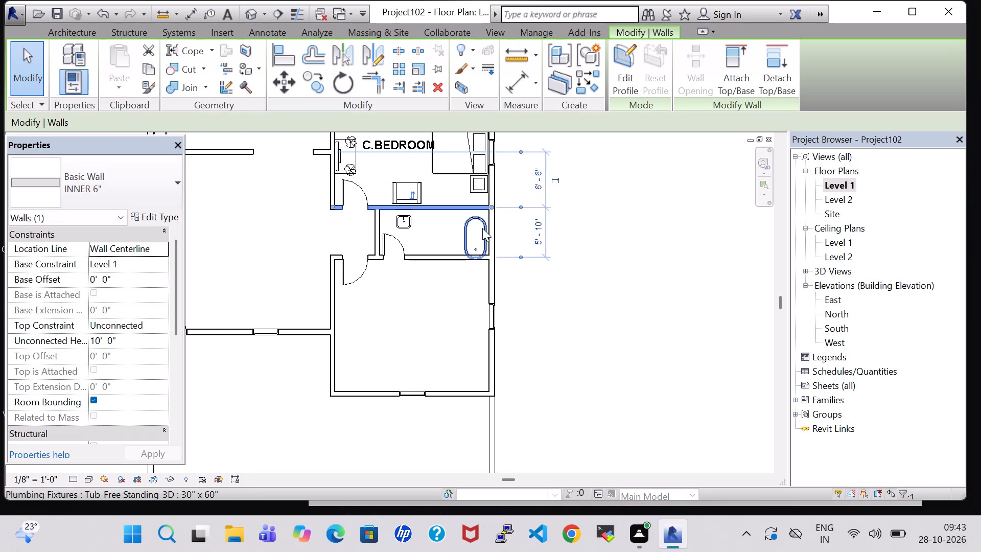
Nudge the tub in the small bathroom south of C.BEDROOM north, to 2' 11" from the bathroom's south wall.
left_click(591, 242)
middle_click_drag(526, 230, 530, 289)
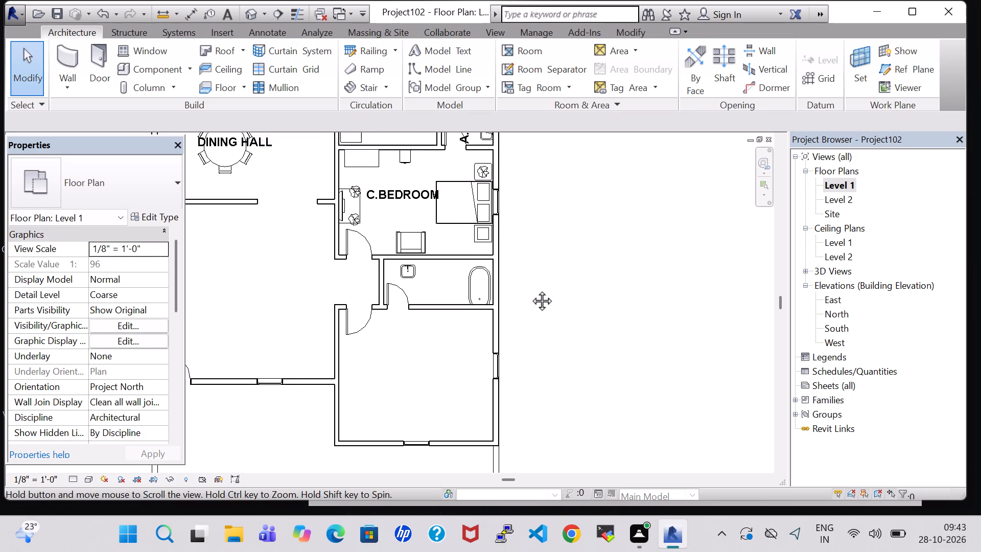
middle_click_drag(530, 289, 532, 310)
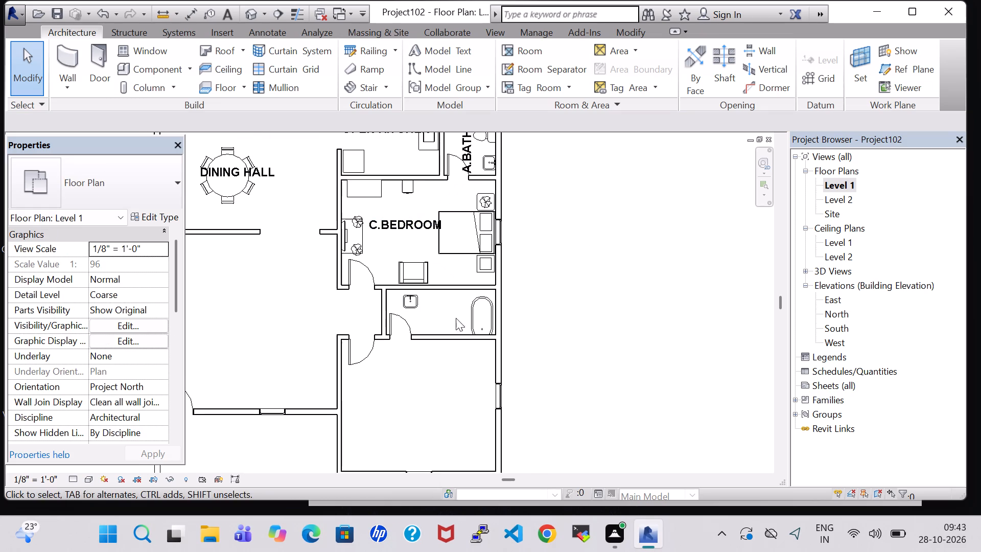
left_click(469, 315)
key("Up")
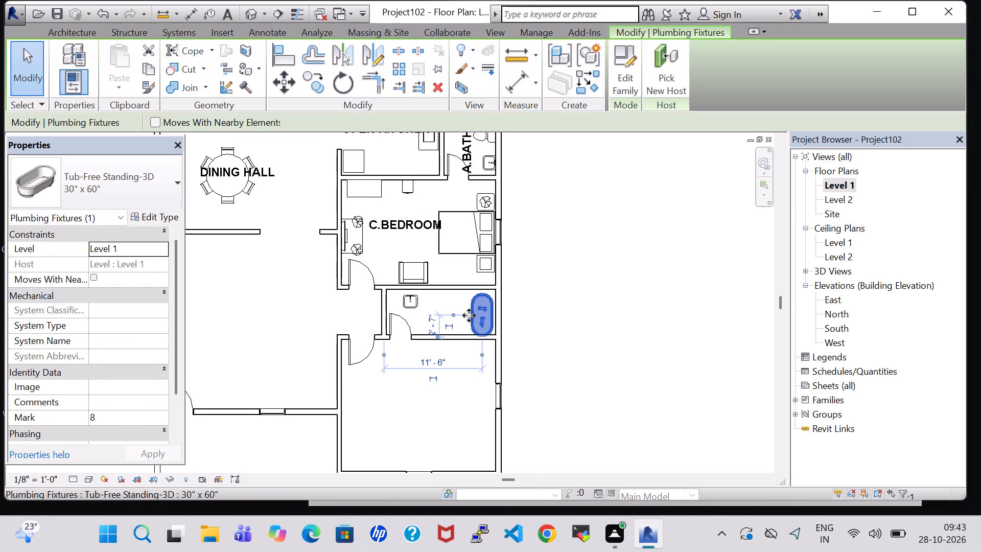
key("Up")
left_click(475, 315)
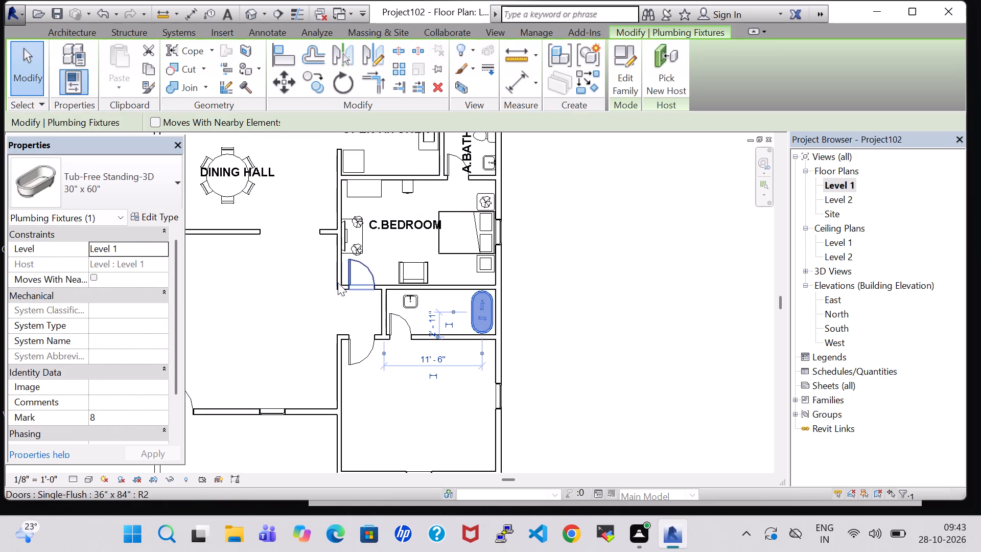
left_click(482, 318)
left_click(547, 315)
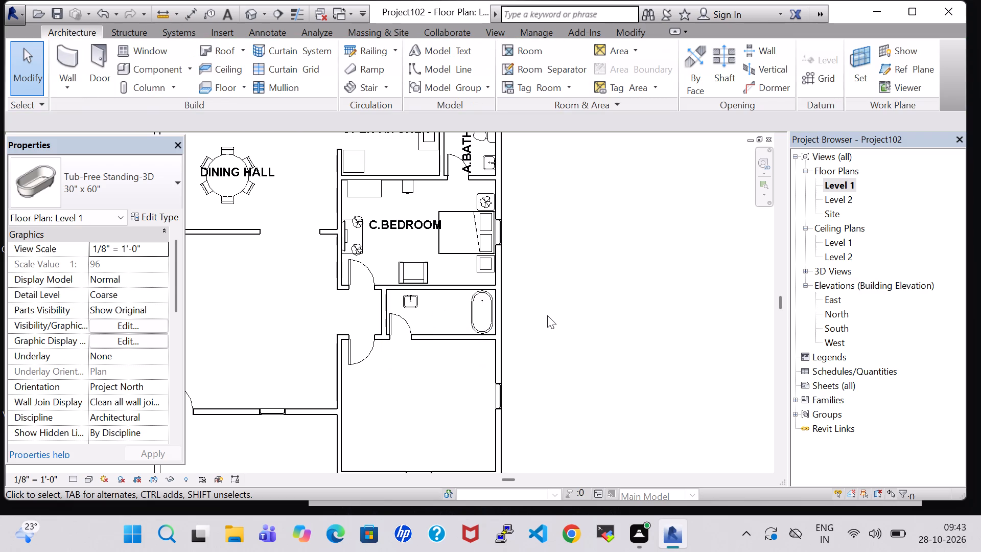
Duplicate the small bathroom tub's type and set the new type's length to 4' 8".
left_click(467, 306)
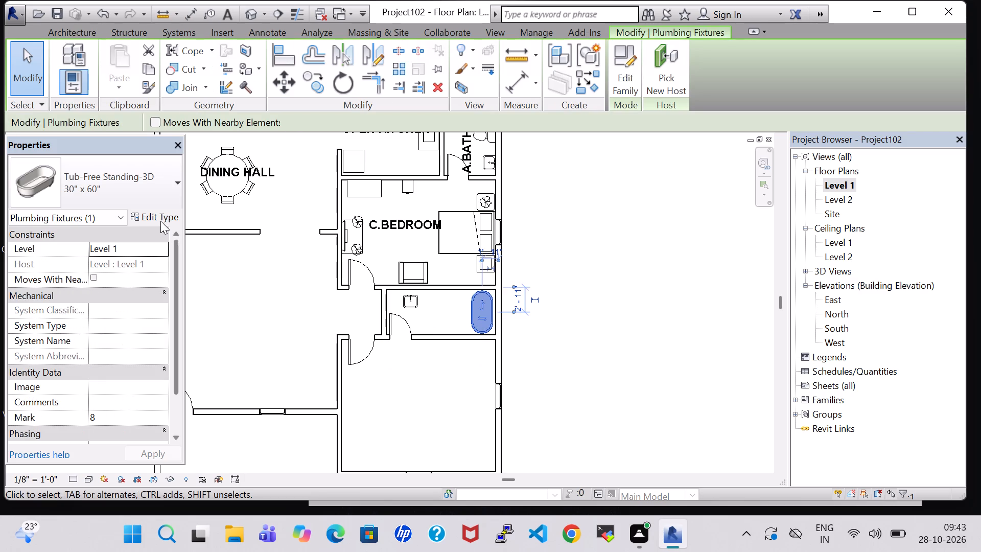
left_click(160, 221)
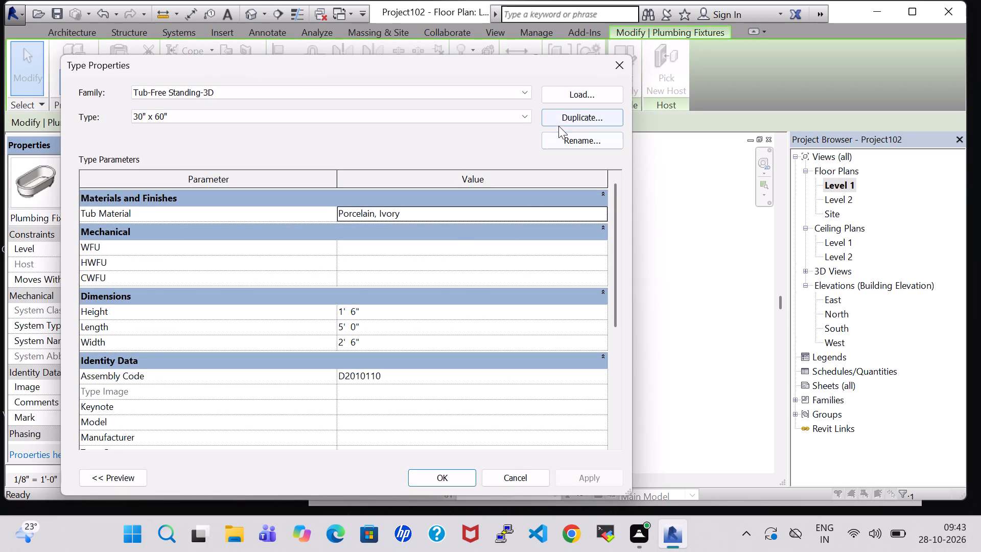
left_click(560, 119)
left_click(338, 314)
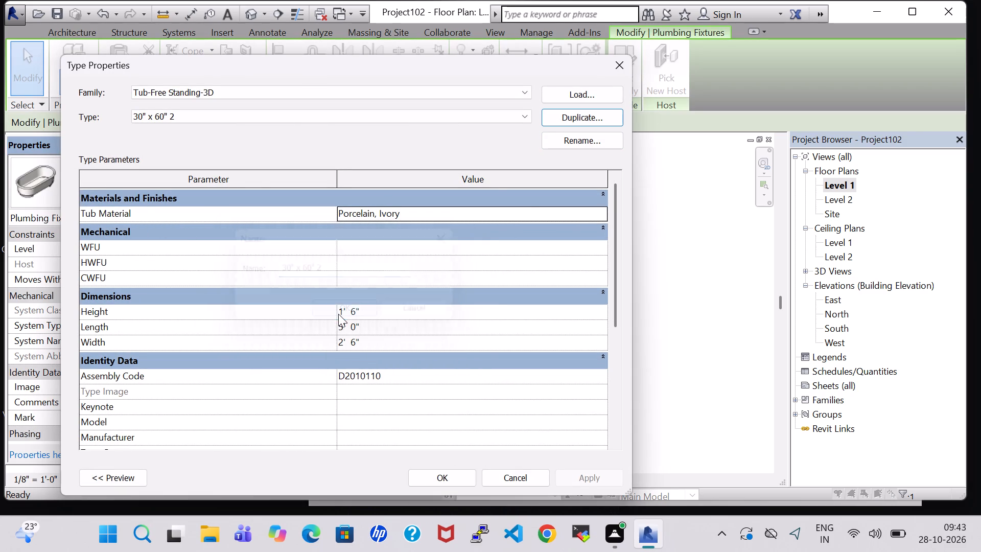
double_click(342, 327)
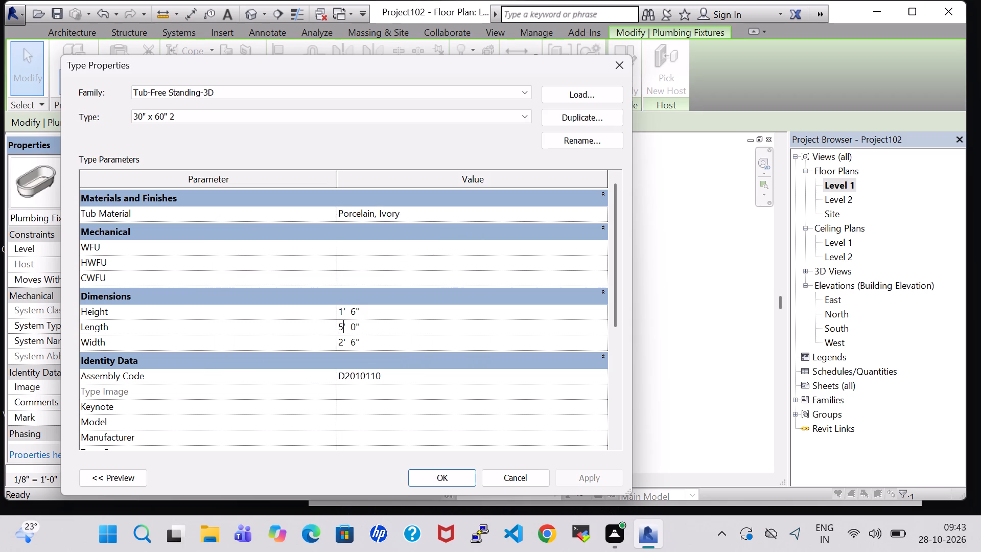
key("BackSpace")
key("4")
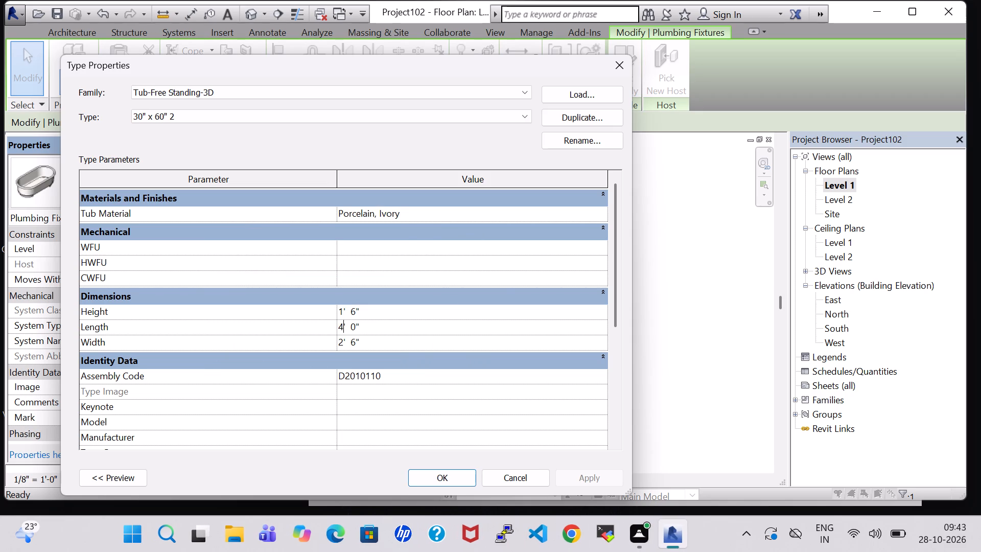
left_click(354, 327)
key("BackSpace")
key("8")
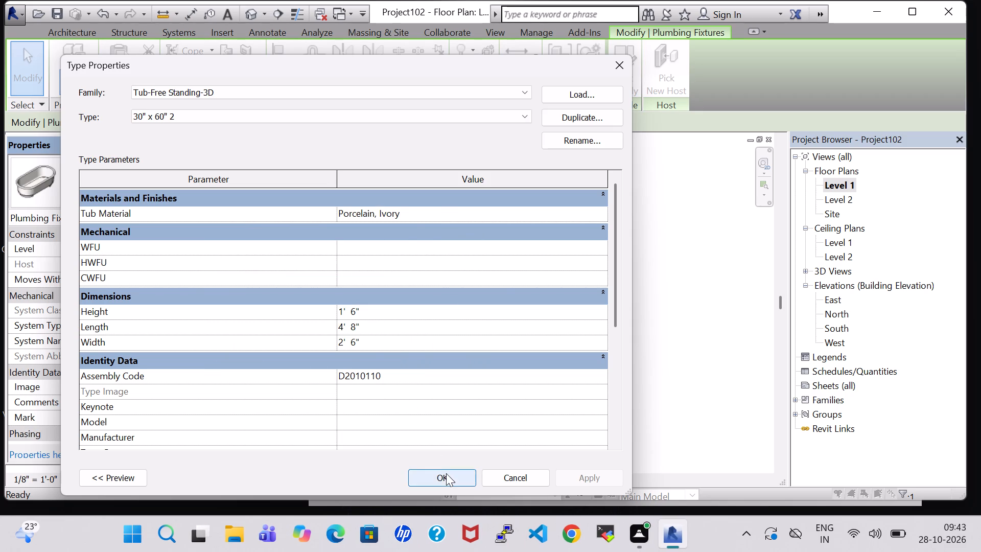
left_click(446, 473)
left_click(571, 349)
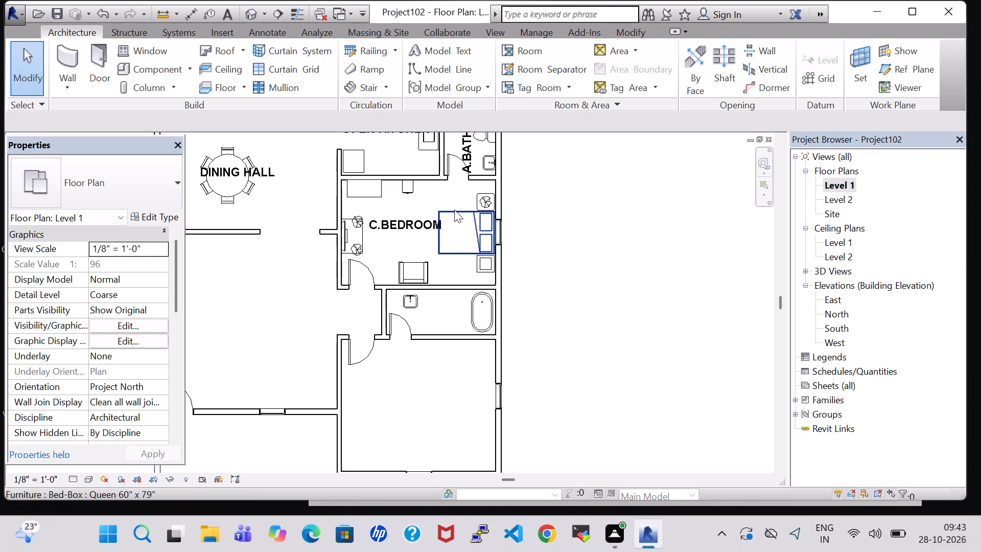
Place another Toilet-Domestic-3D like the A.BATHROOM one against the small bathroom's south wall, between door and tub, facing north.
scroll(446, 365, "up", 2)
middle_click_drag(588, 294, 608, 355)
middle_click_drag(571, 224, 594, 325)
scroll(594, 325, "up", 1)
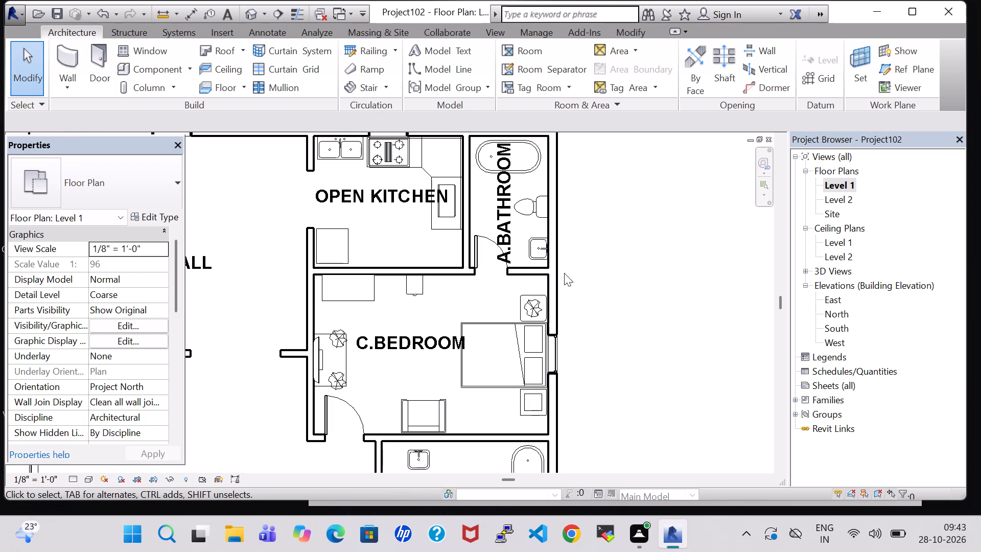
left_click(535, 206)
right_click(535, 206)
left_click(605, 269)
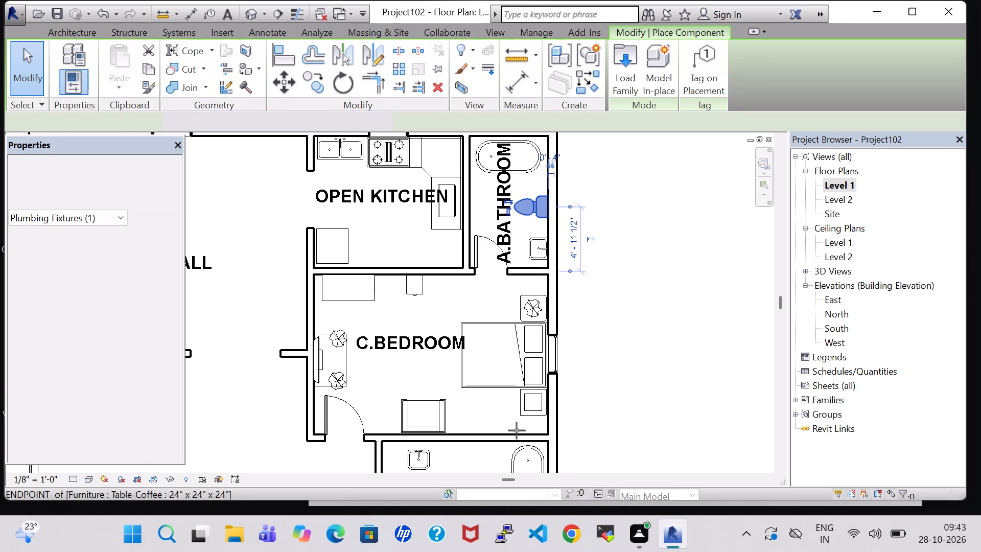
middle_click_drag(513, 433, 503, 304)
key("space")
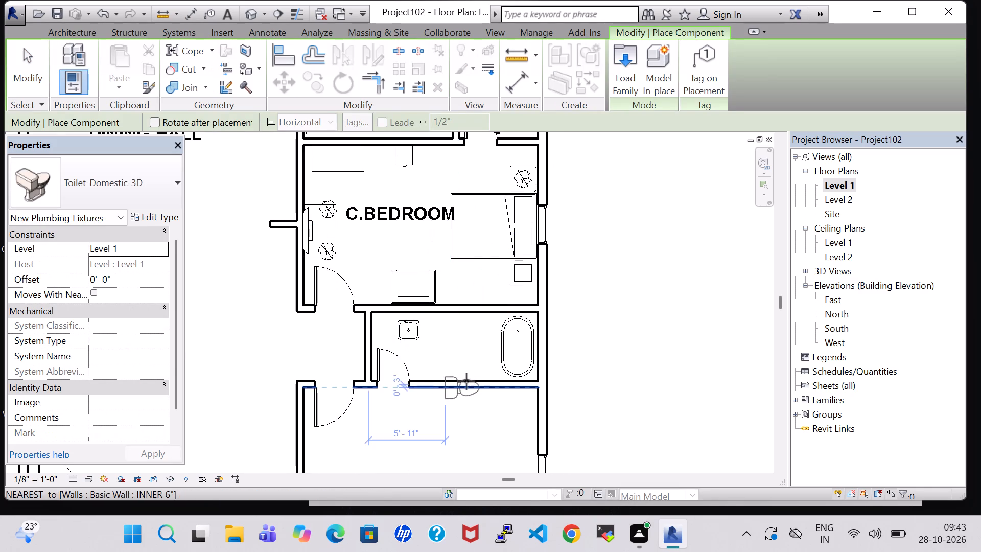
key("space")
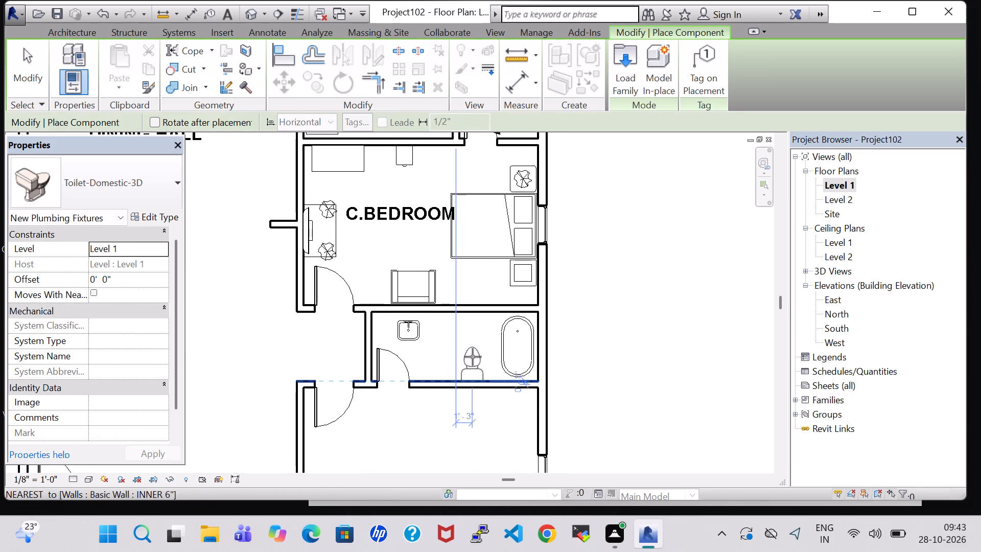
left_click(473, 357)
key("Escape")
key("Escape")
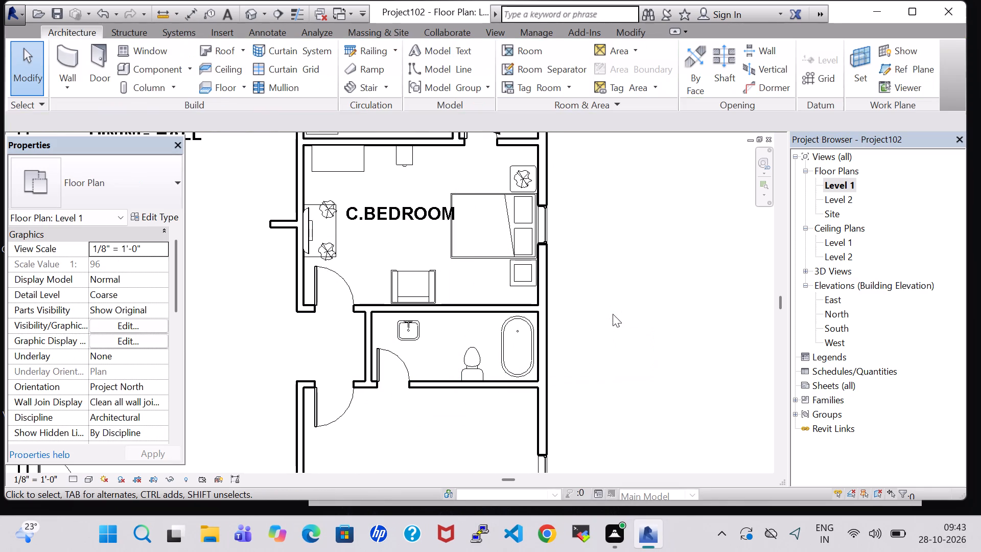
Examine the small bathroom's tub, toilet, sink and elliptical mirror in the 3D view.
middle_click_drag(603, 260, 602, 351)
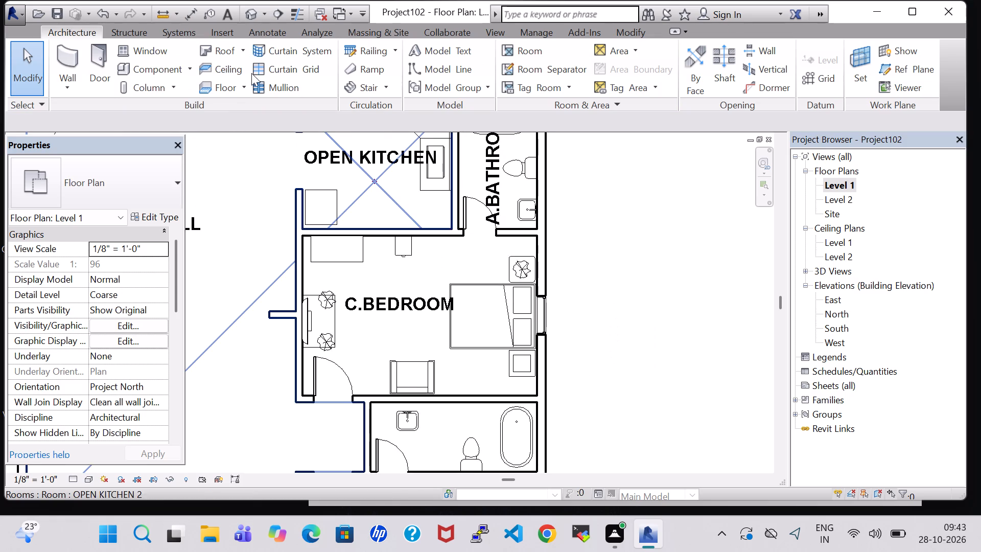
left_click(244, 11)
middle_click_drag(434, 308, 269, 481)
middle_click_drag(442, 450, 321, 311)
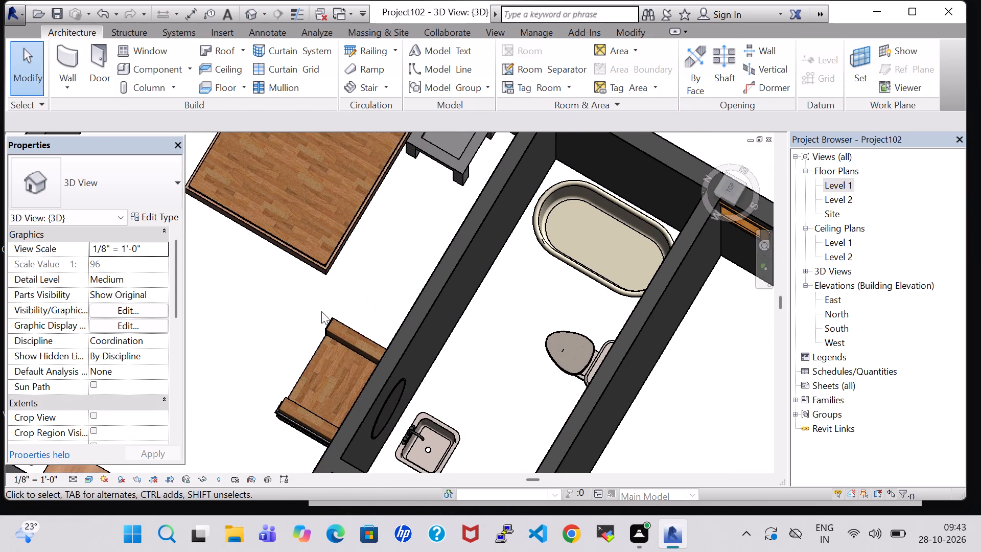
middle_click_drag(481, 318, 492, 322, "shift")
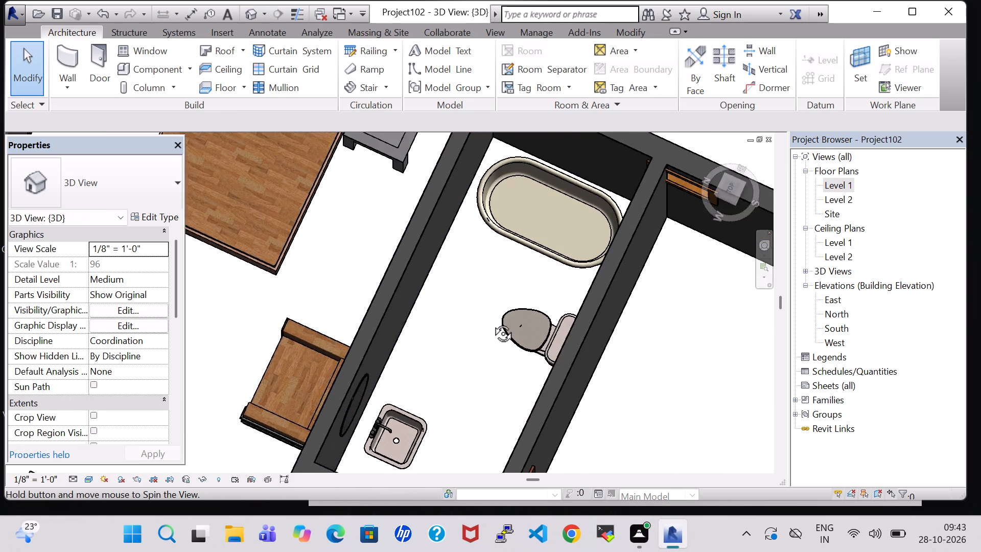
middle_click_drag(492, 322, 530, 347, "shift")
middle_click_drag(344, 401, 332, 330)
middle_click_drag(332, 330, 275, 247, "shift")
middle_click_drag(494, 341, 452, 349, "shift")
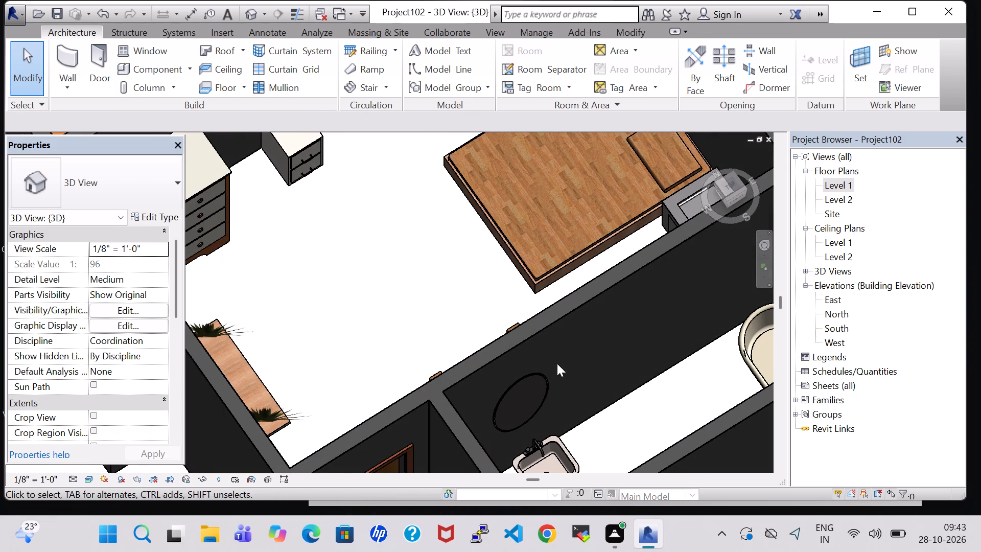
middle_click_drag(576, 387, 461, 321)
middle_click_drag(466, 341, 434, 297, "shift")
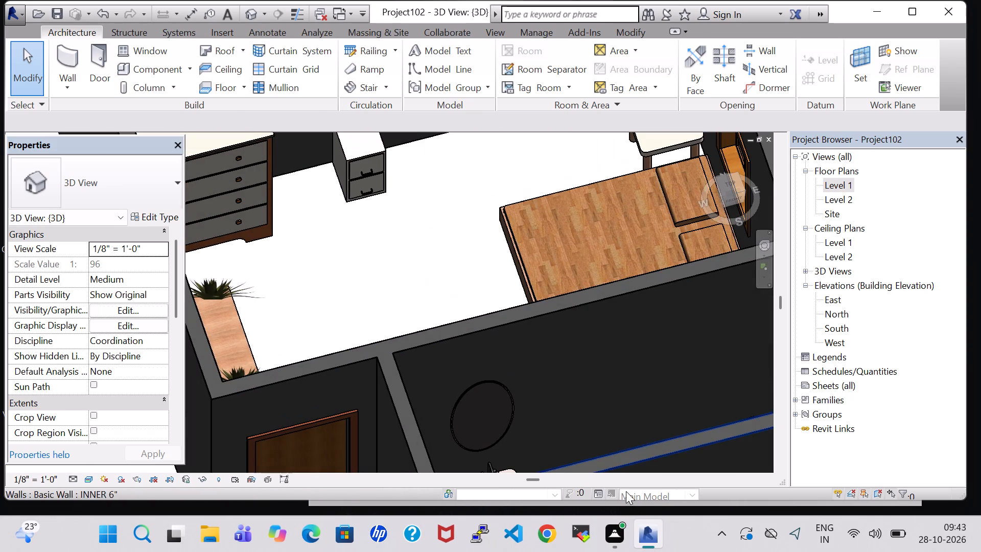
middle_click_drag(545, 418, 497, 362)
middle_click_drag(533, 448, 544, 195)
middle_click_drag(553, 206, 572, 290, "shift")
scroll(572, 290, "up", 5)
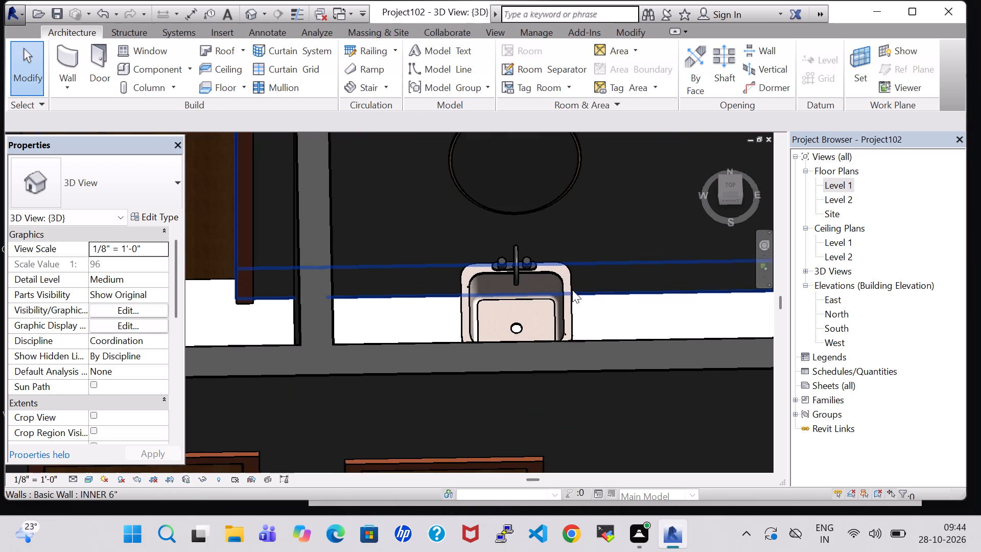
middle_click_drag(584, 287, 575, 268)
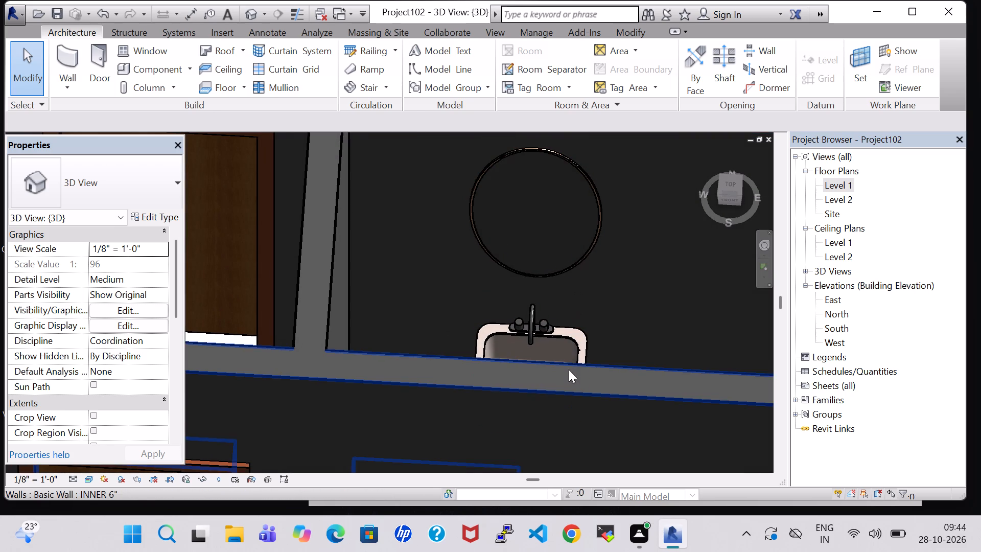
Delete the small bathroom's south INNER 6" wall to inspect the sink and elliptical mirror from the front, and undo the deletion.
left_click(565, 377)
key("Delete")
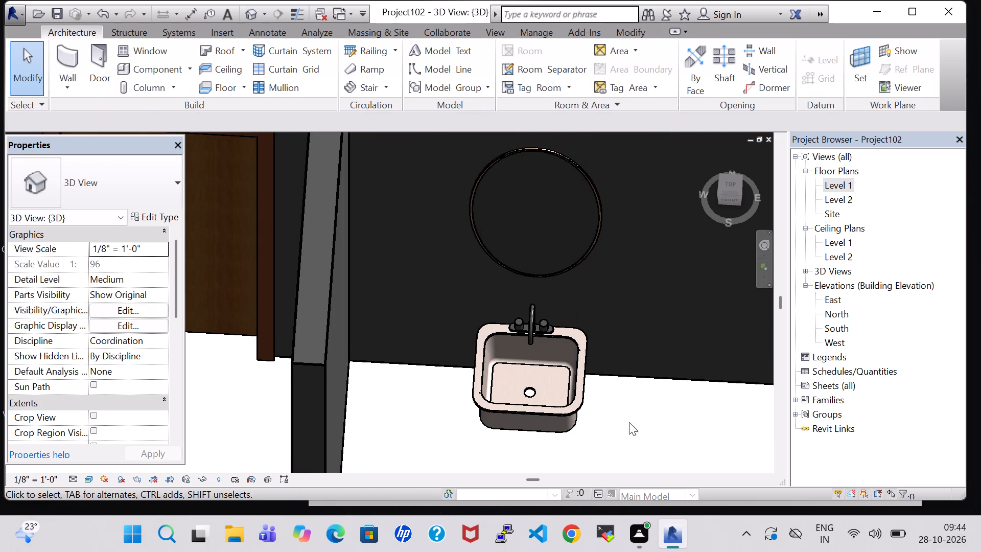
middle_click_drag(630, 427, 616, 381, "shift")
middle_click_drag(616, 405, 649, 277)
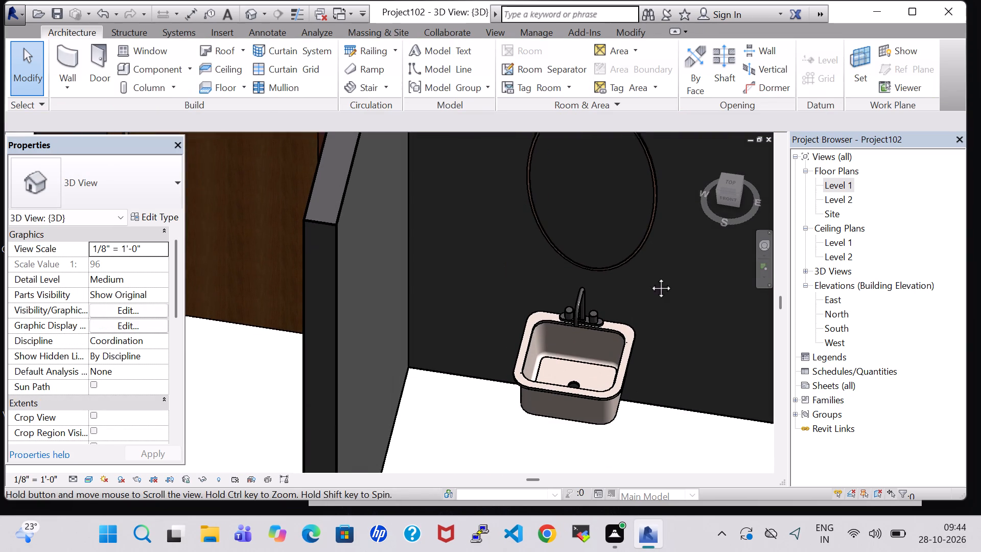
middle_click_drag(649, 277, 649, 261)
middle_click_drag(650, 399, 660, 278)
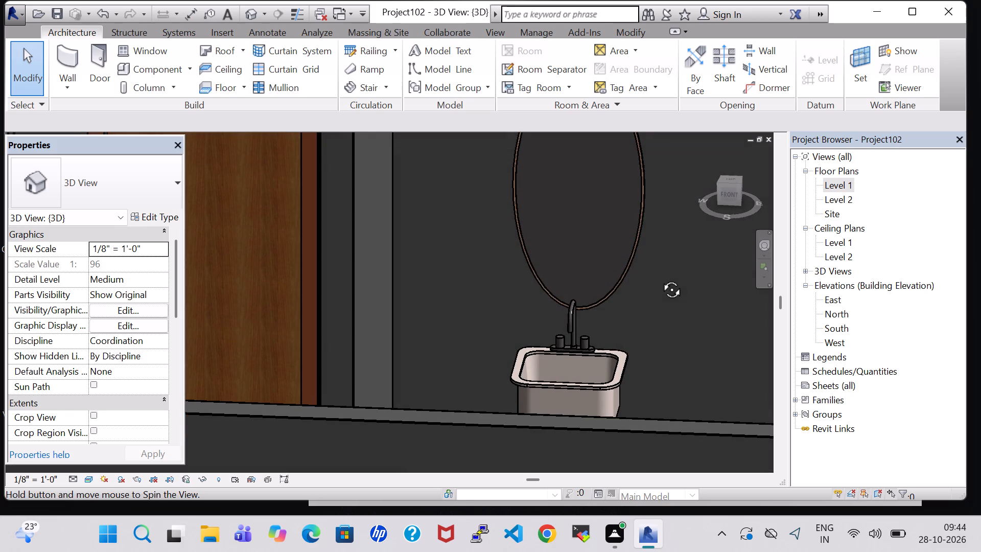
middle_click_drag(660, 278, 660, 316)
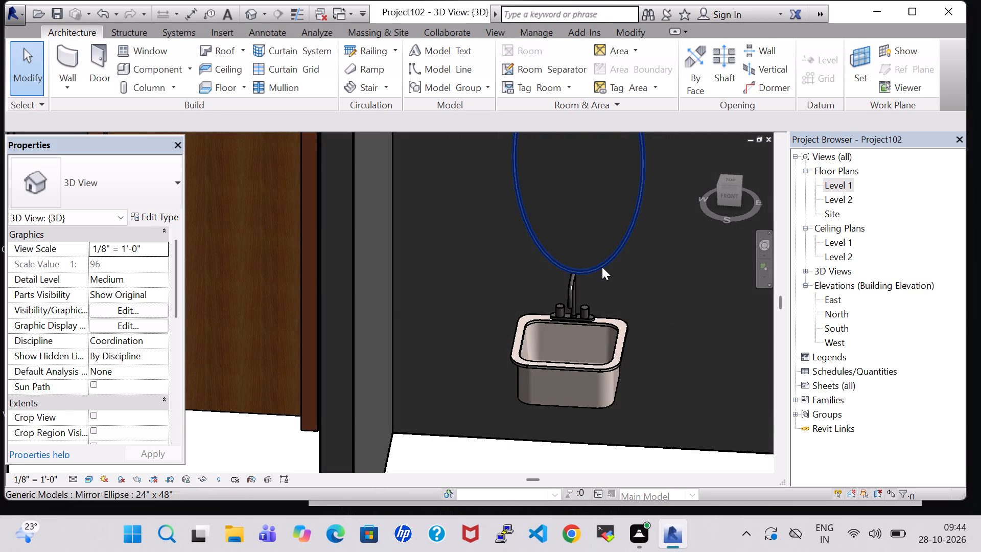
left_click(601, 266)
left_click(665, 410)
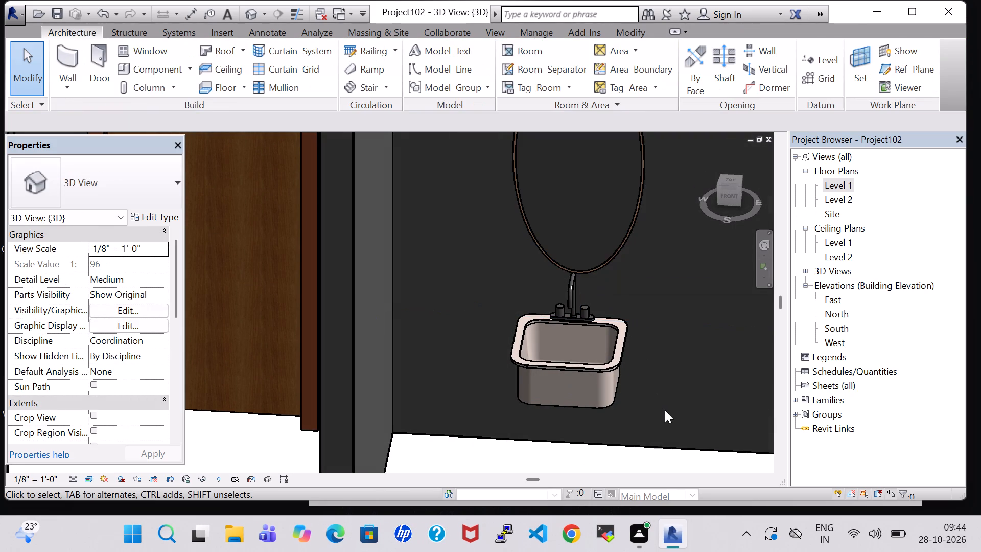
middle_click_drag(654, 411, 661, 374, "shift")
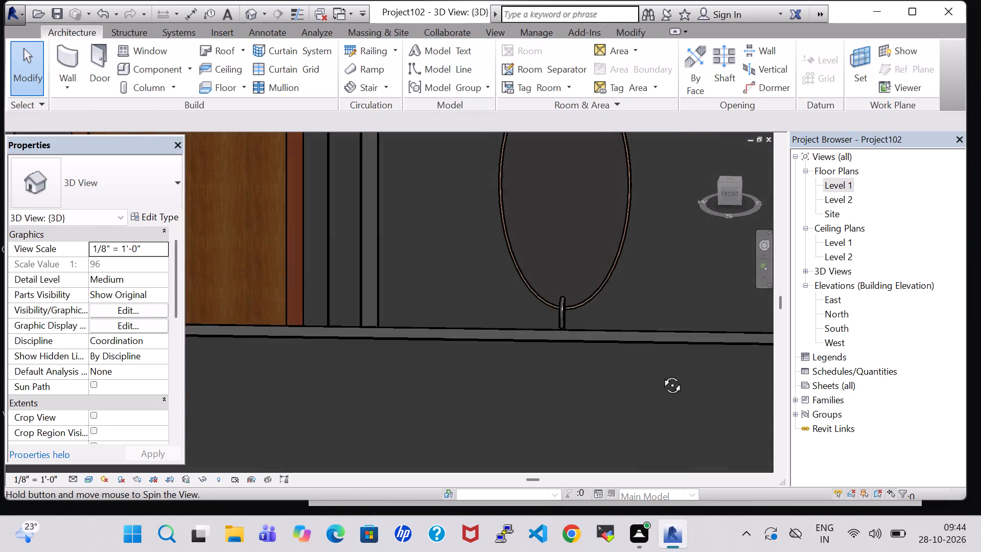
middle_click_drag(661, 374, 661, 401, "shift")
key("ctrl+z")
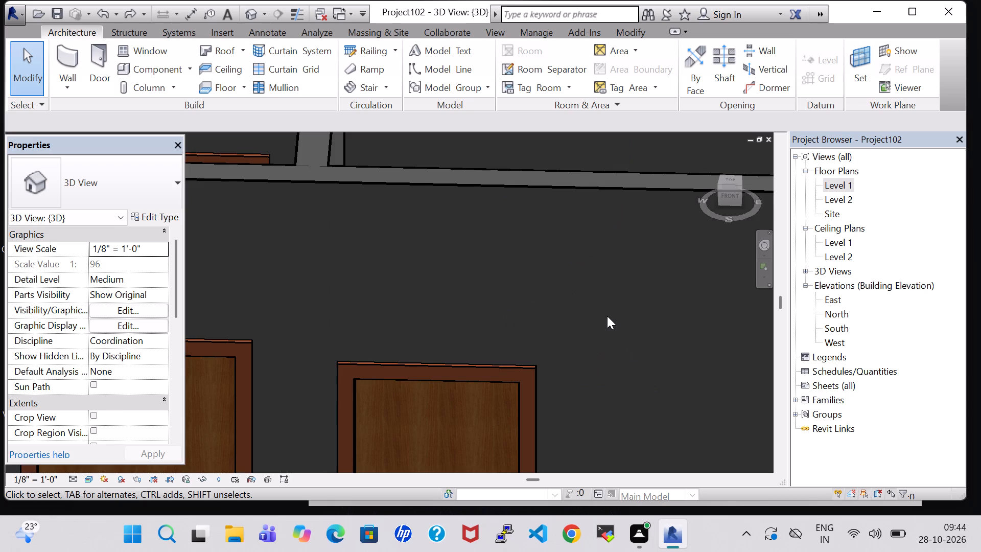
Examine the A.BATHROOM's sink and elliptical mirror in the 3D view and check the mirror's elevation.
scroll(607, 316, "down", 5)
middle_click_drag(607, 316, 597, 442, "shift")
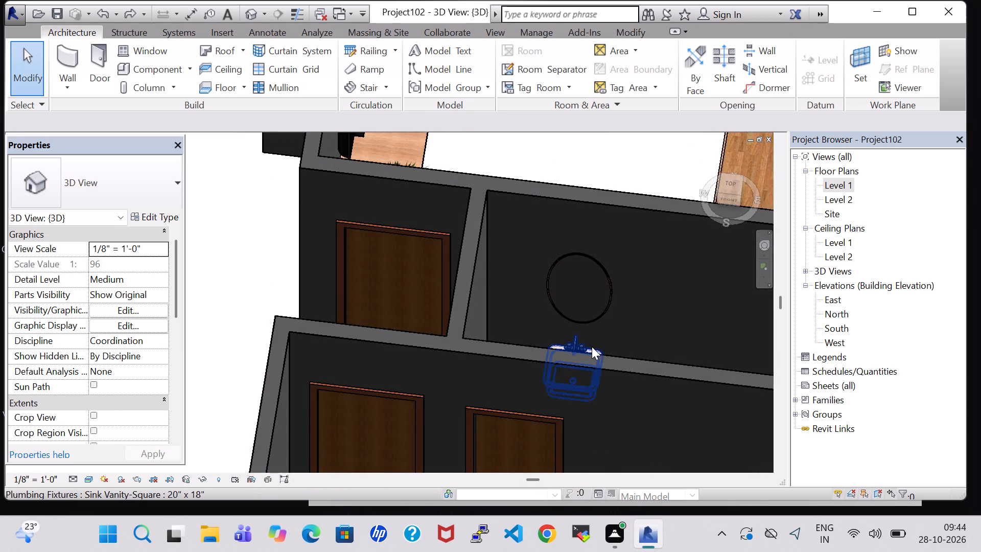
scroll(592, 346, "down", 5)
middle_click_drag(603, 237, 535, 432)
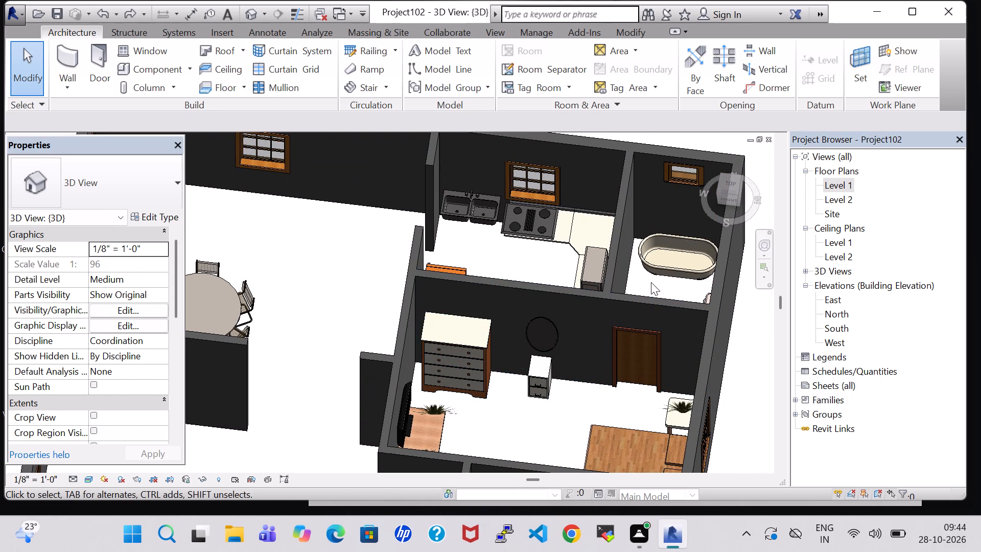
middle_click_drag(651, 282, 627, 448, "shift")
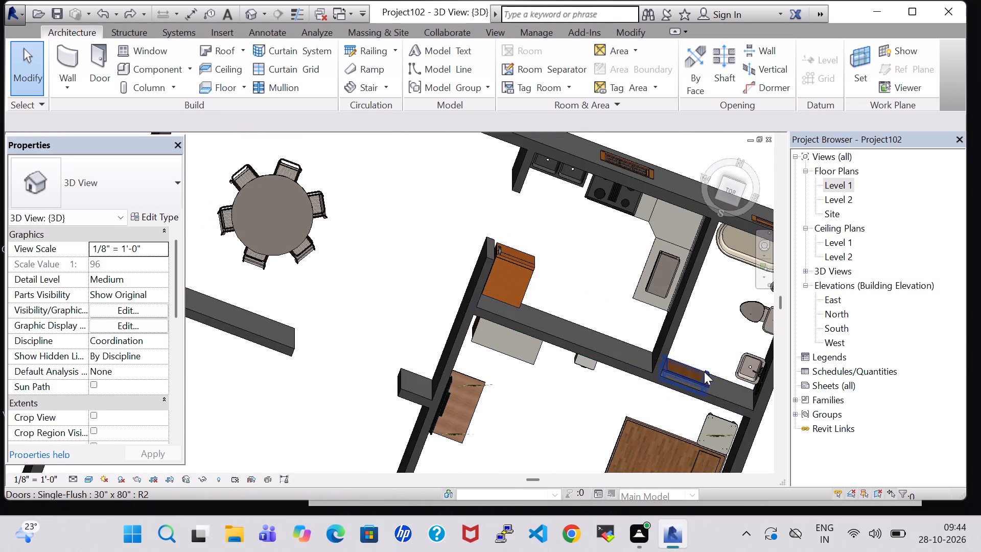
scroll(727, 370, "up", 2)
middle_click_drag(720, 347, 512, 339)
scroll(546, 349, "up", 5)
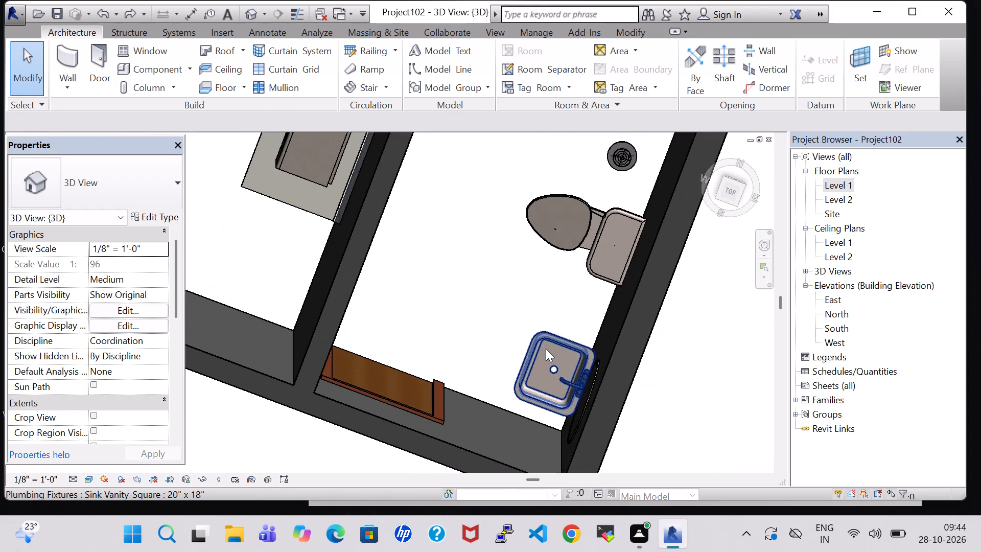
left_click(588, 390)
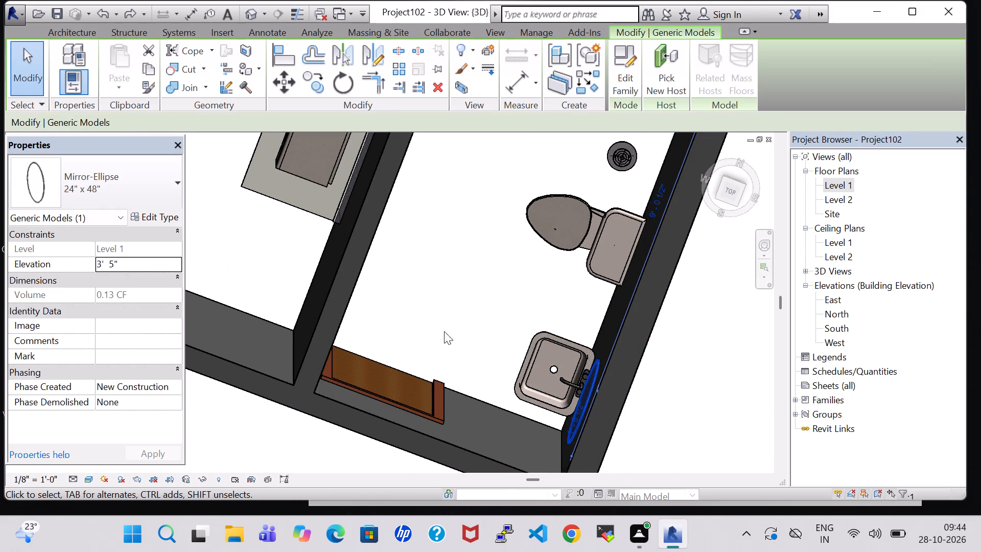
Place another Floor Drain - Round, 5" Strainer - 2" Drain, like the A.BATHROOM one on the Level 1 work plane between the small bathroom's toilet and tub.
scroll(432, 331, "down", 10)
middle_click_drag(282, 371, 401, 196)
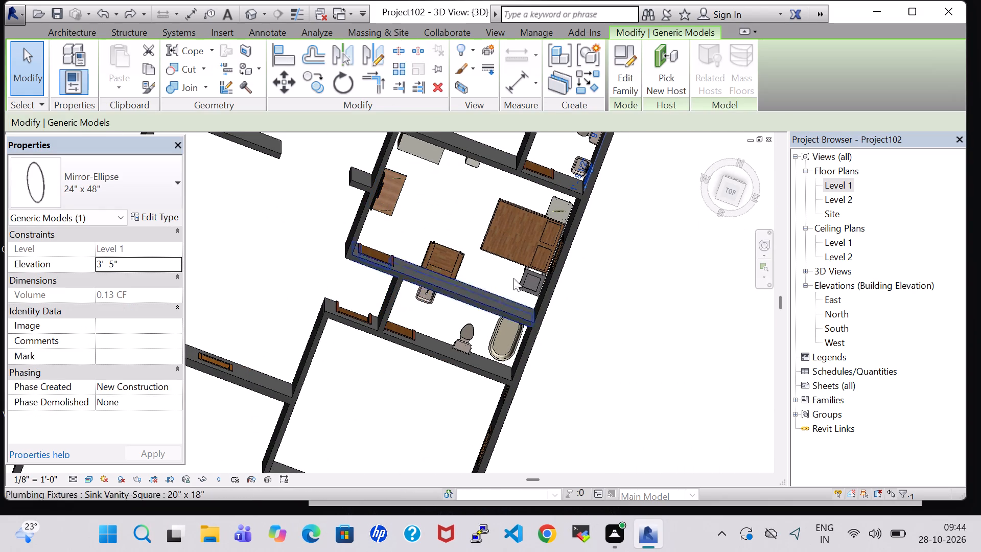
middle_click_drag(610, 256, 615, 408)
scroll(567, 313, "up", 3)
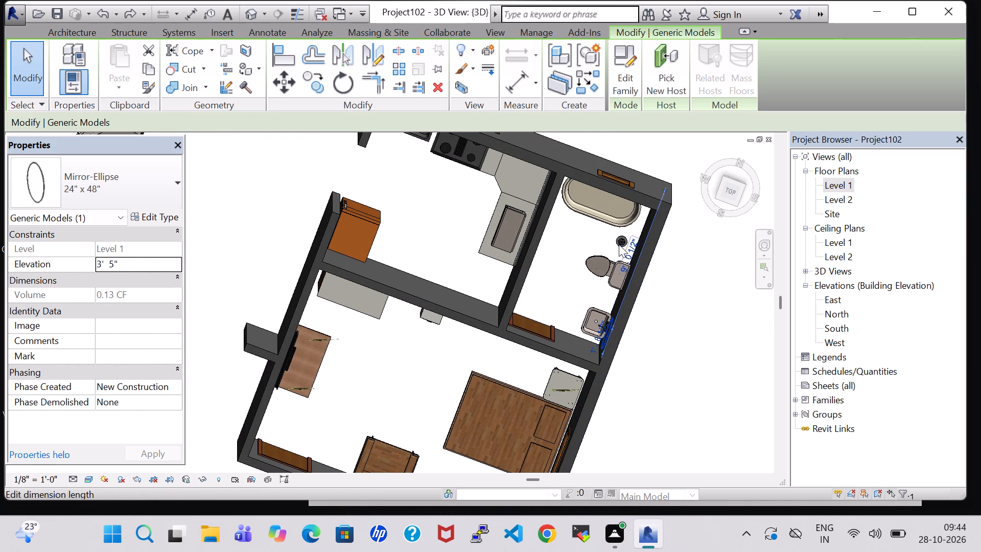
left_click(558, 234)
left_click(620, 239)
right_click(620, 239)
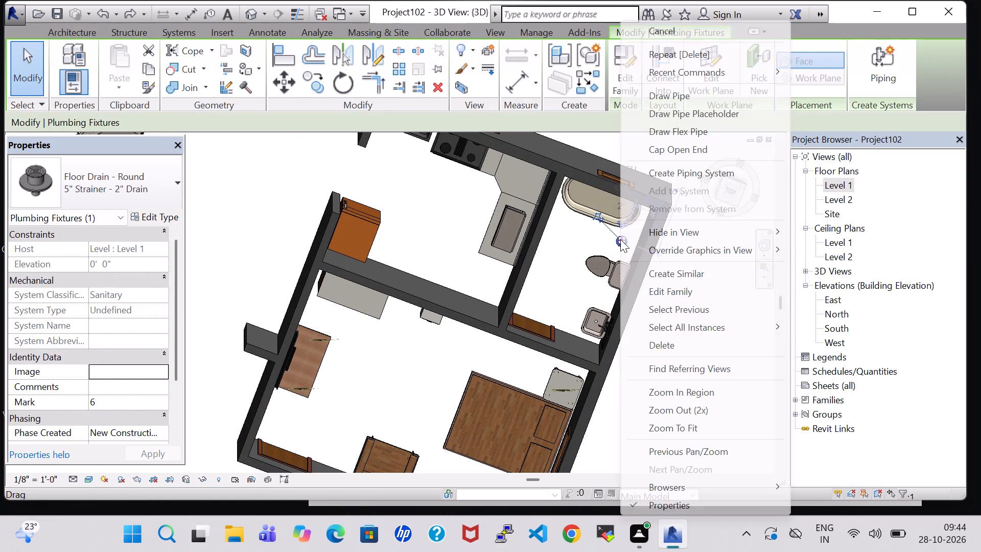
left_click(681, 271)
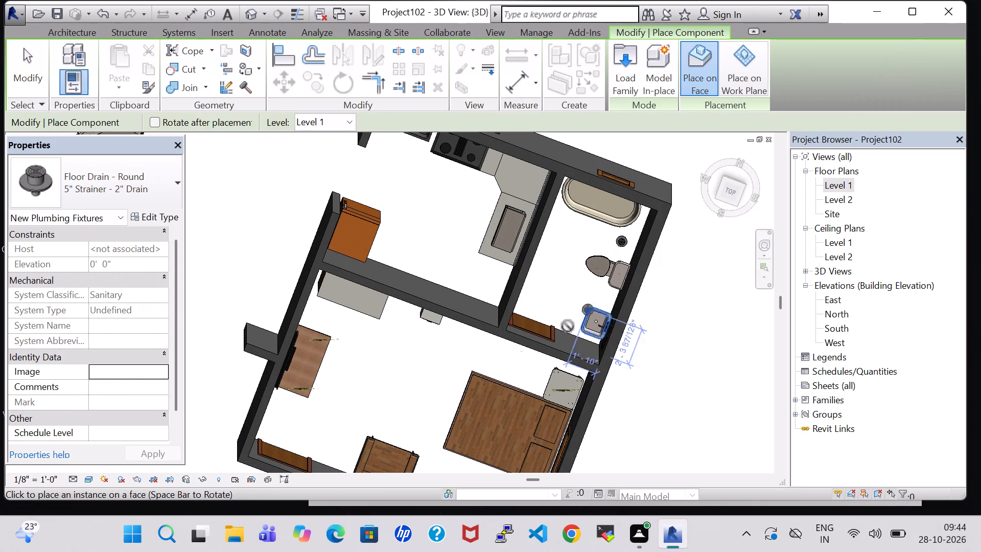
middle_click_drag(469, 412, 523, 182)
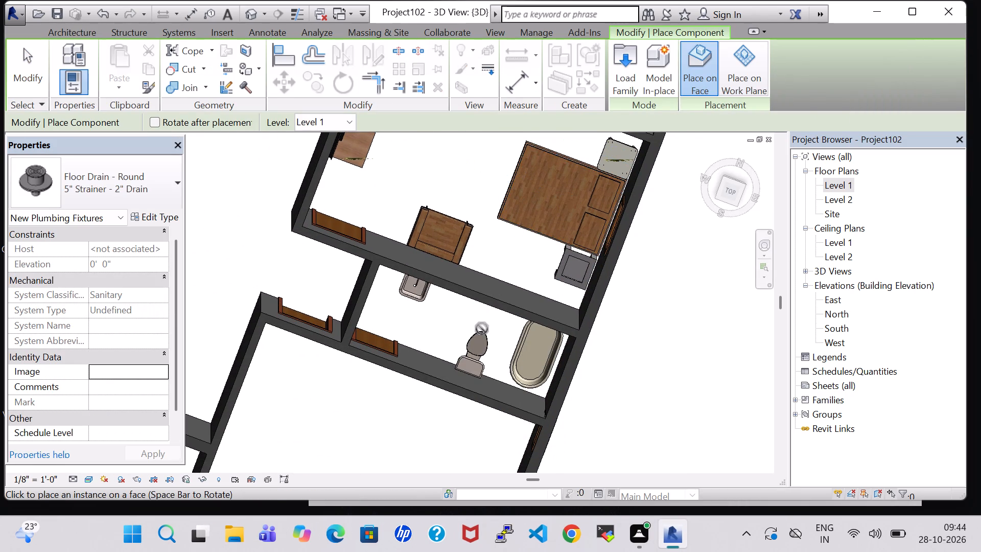
scroll(482, 329, "up", 5)
left_click(744, 81)
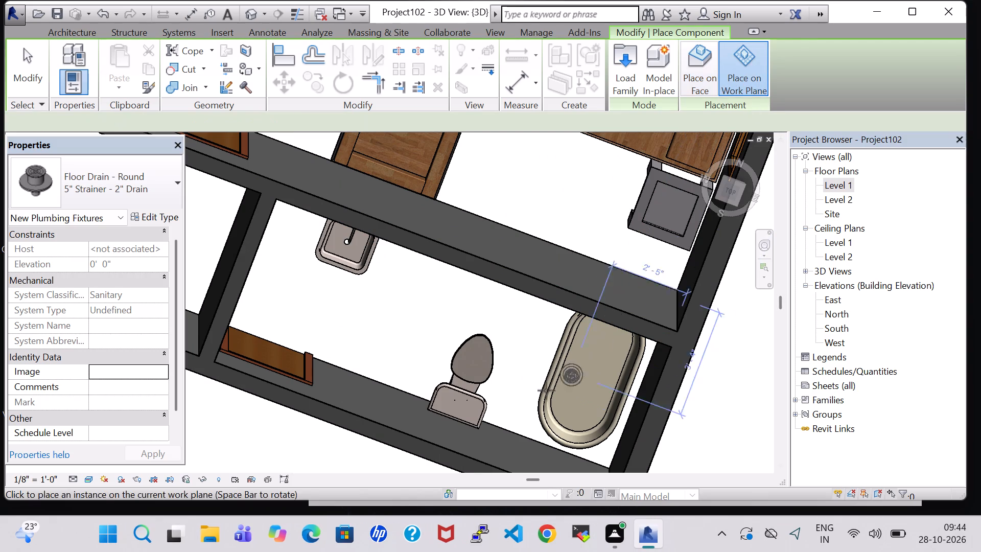
left_click(515, 401)
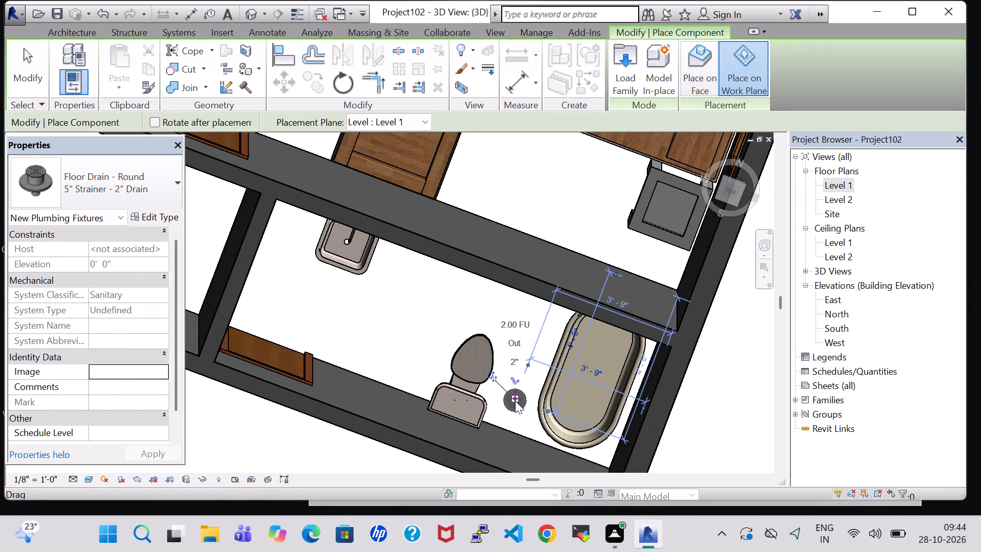
key("Escape")
key("Escape")
Set the elevation of the elliptical mirror above the small bathroom's sink to 3' 5".
middle_click_drag(389, 324, 394, 252, "shift")
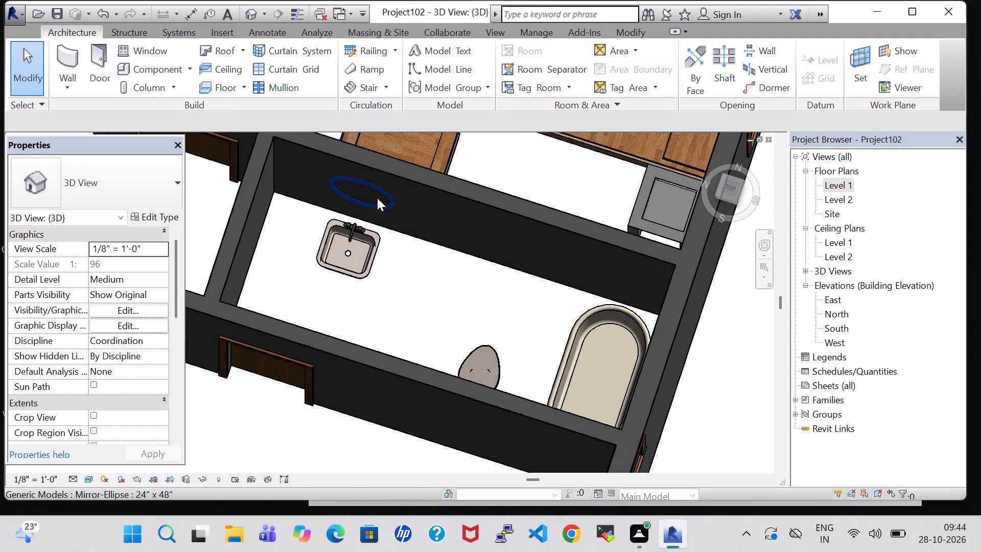
scroll(352, 255, "up", 4)
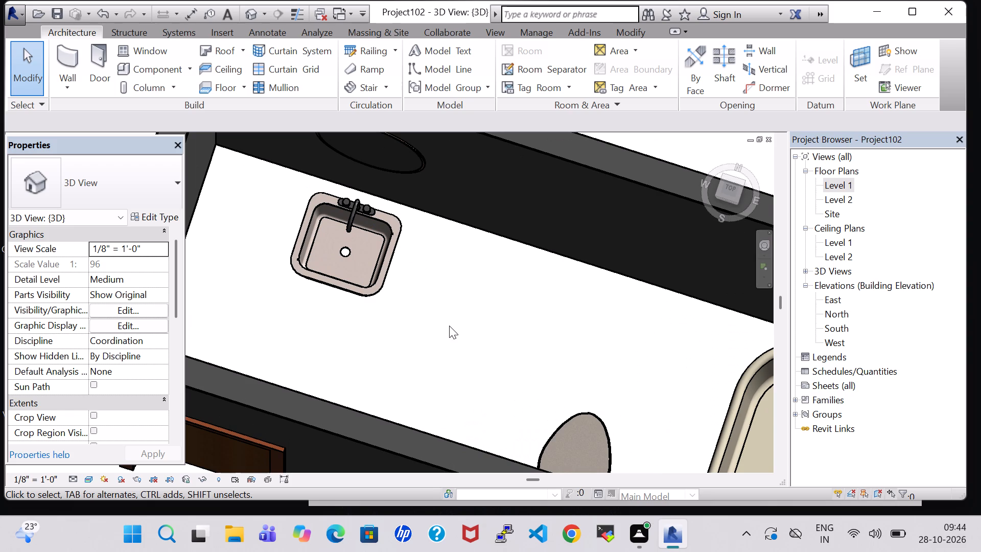
middle_click_drag(449, 327, 431, 342)
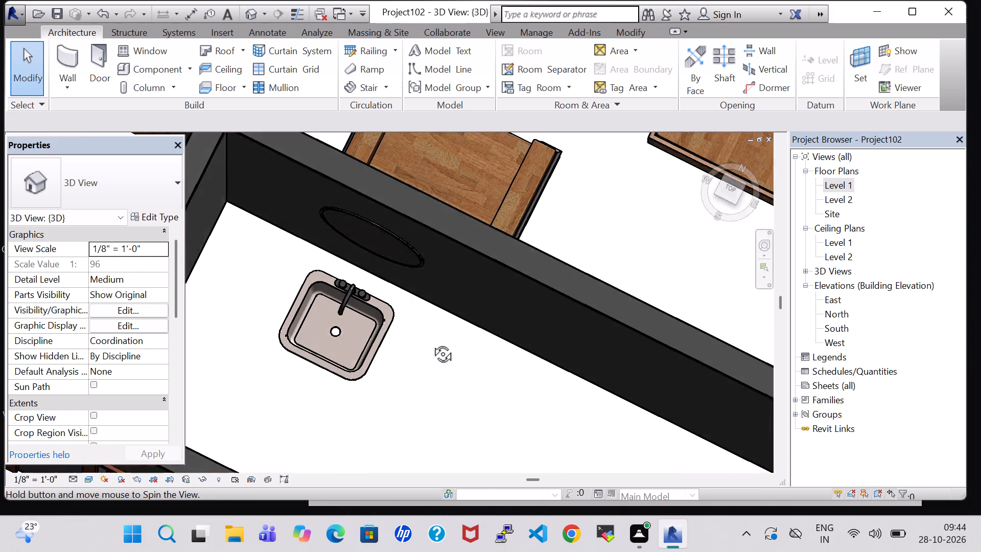
middle_click_drag(431, 342, 418, 347)
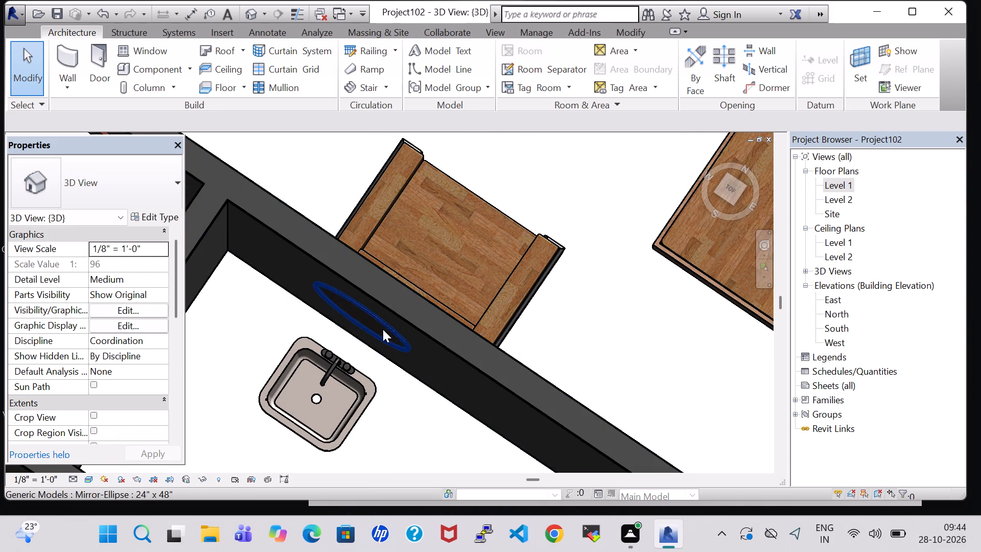
left_click(378, 325)
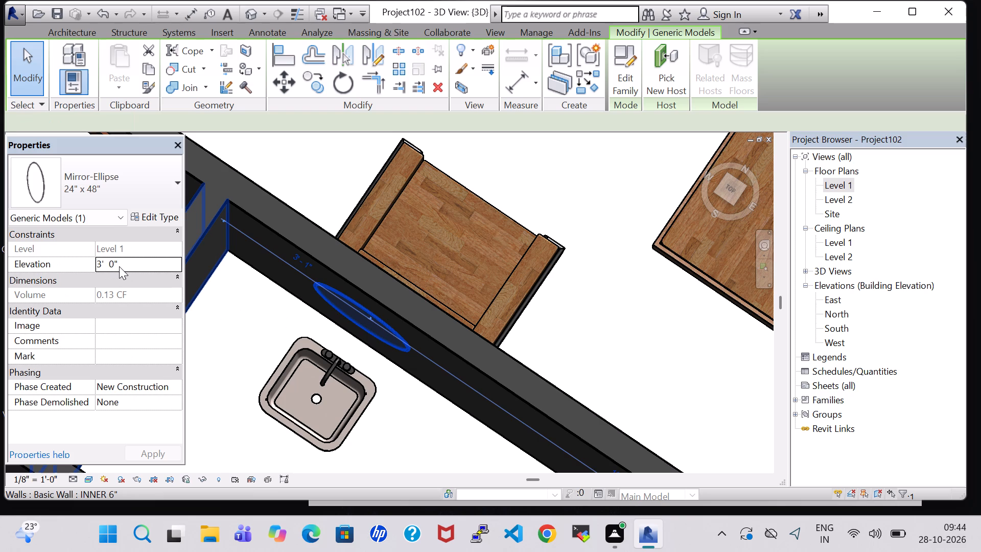
left_click(115, 266)
key("BackSpace")
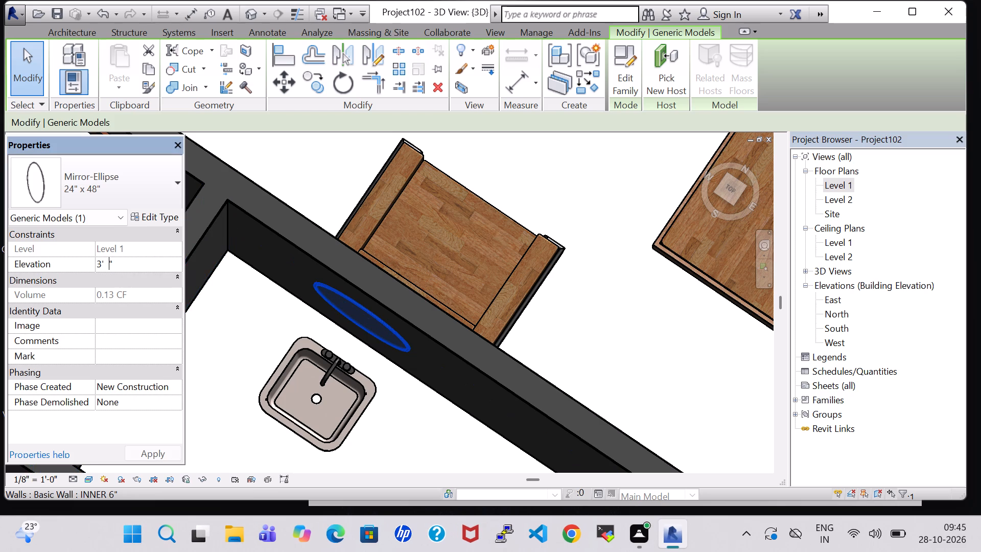
key("5")
left_click(167, 447)
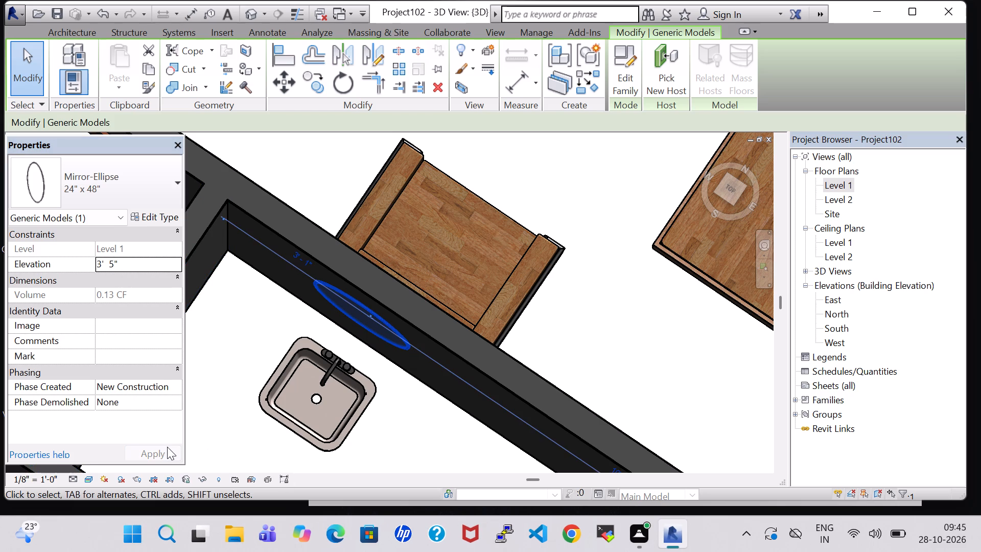
double_click(621, 276)
Examine how the A.BATHROOM's sink sits against the east exterior wall in the 3D view.
scroll(621, 276, "down", 5)
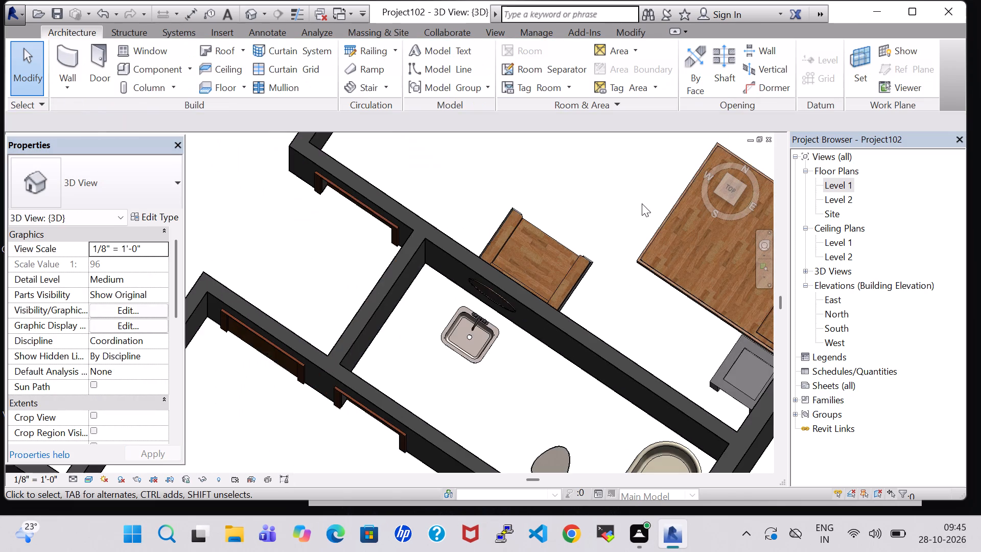
middle_click_drag(642, 203, 332, 432)
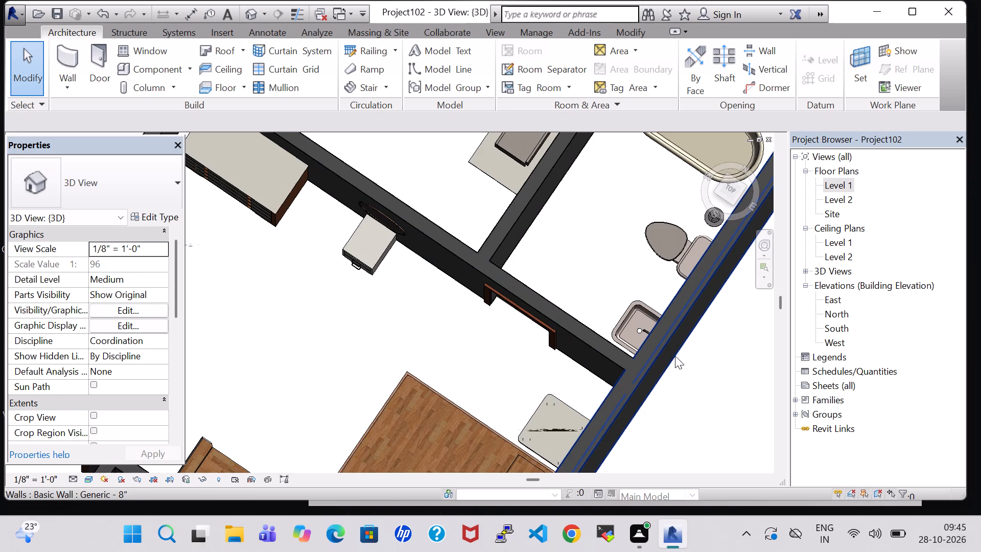
middle_click_drag(675, 356, 710, 362, "shift")
scroll(613, 174, "up", 1)
middle_click_drag(613, 174, 620, 374)
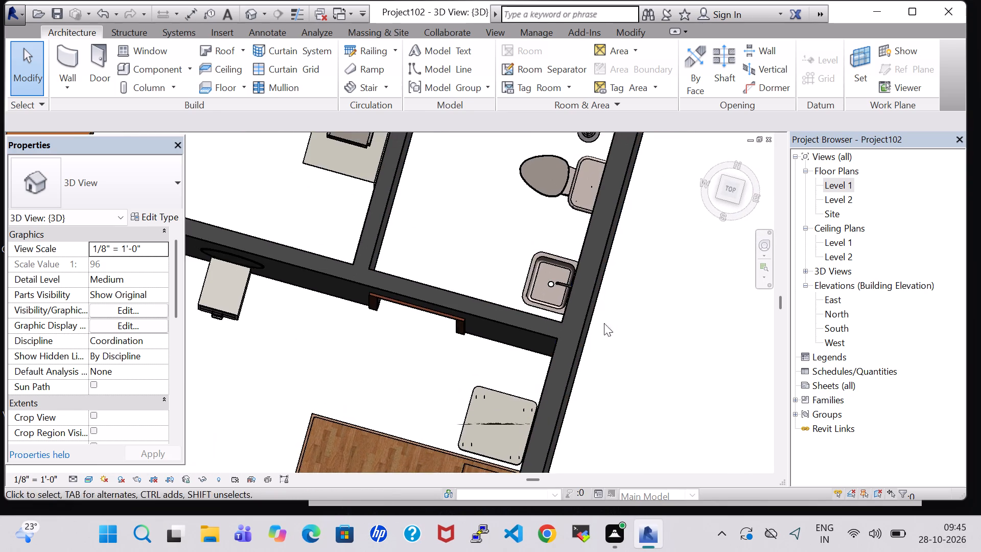
scroll(596, 293, "up", 7)
middle_click_drag(636, 317, 644, 318)
middle_click_drag(562, 230, 582, 231)
middle_click_drag(325, 193, 408, 457)
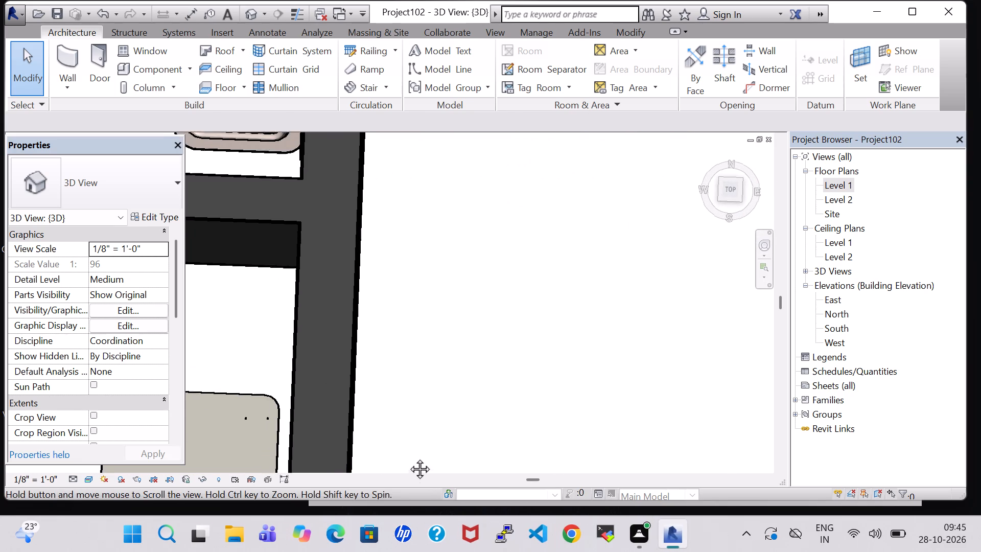
middle_click_drag(408, 457, 409, 463)
middle_click_drag(391, 258, 408, 390)
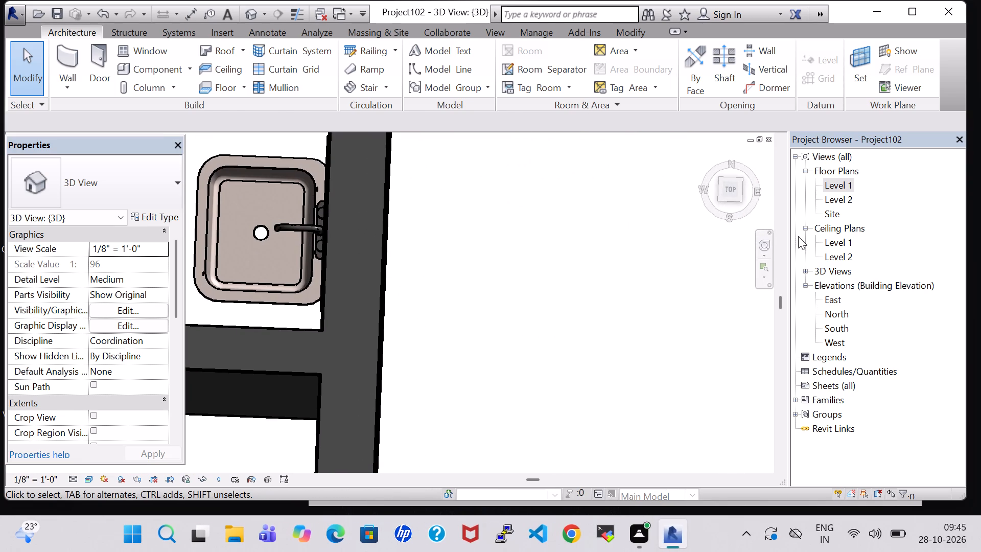
In the Level 1 floor plan, nudge the small bathroom's Sink Vanity-Square north against the wall shared with C.BEDROOM.
double_click(833, 187)
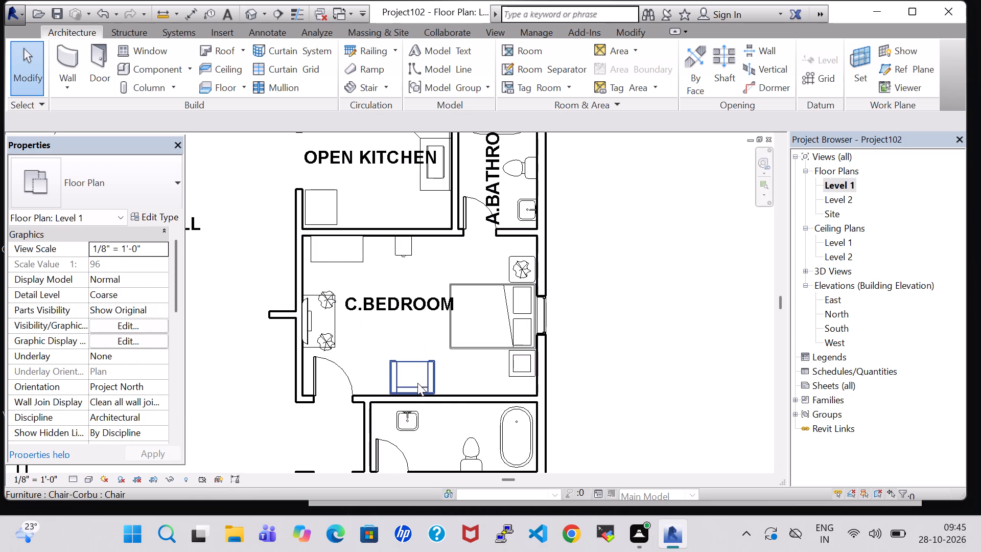
left_click(403, 417)
key("Up")
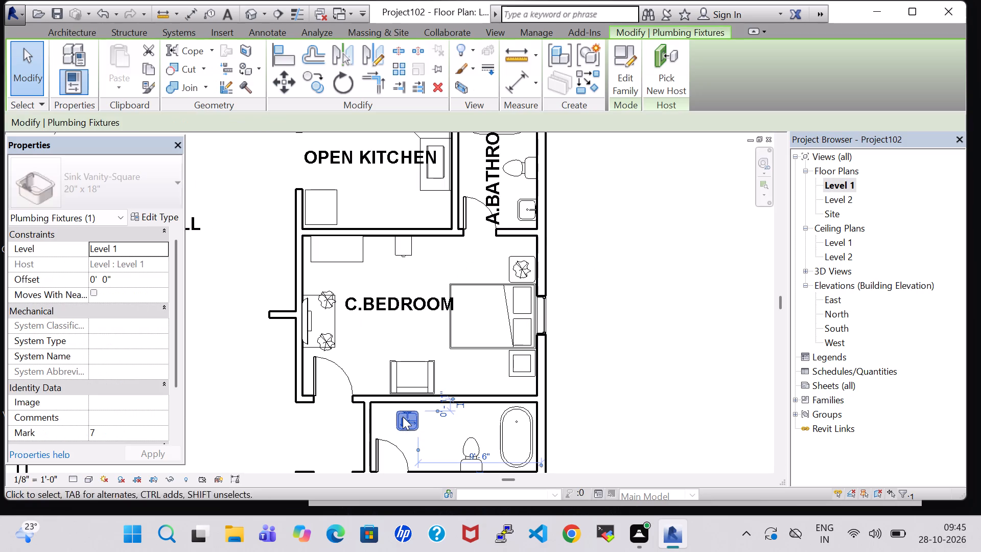
key("Up")
key("Up")
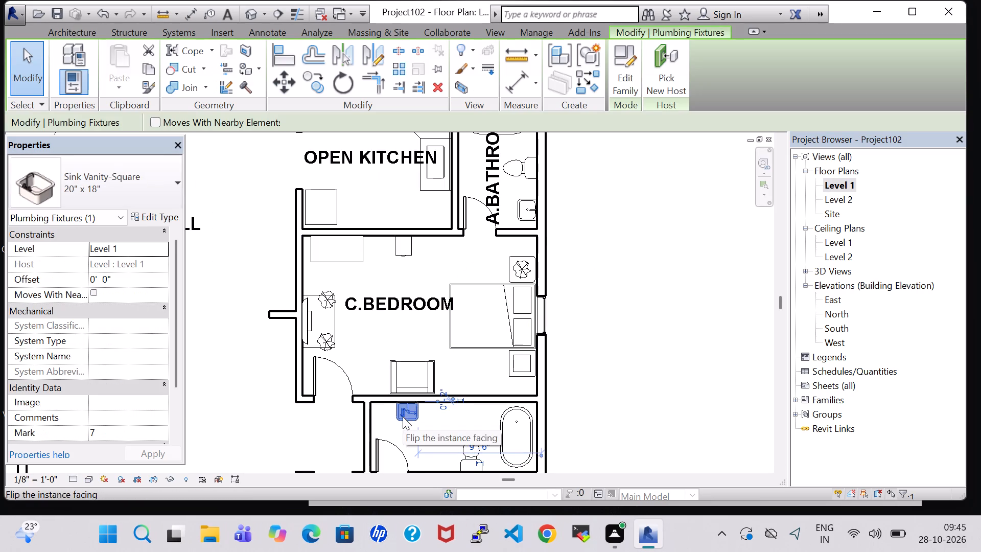
left_click(653, 334)
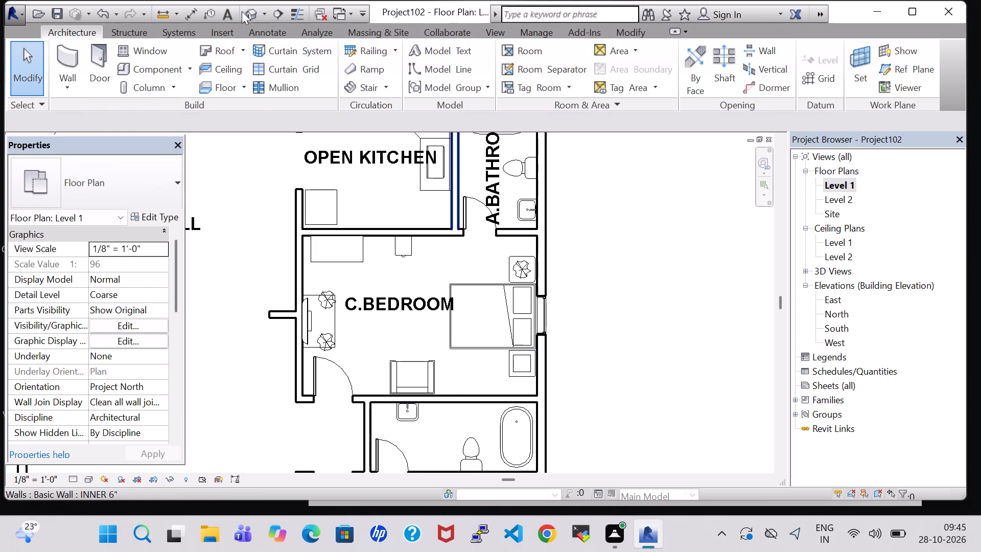
Inspect the small bathroom's repositioned sink, elliptical mirror, toilet and tub from several angles in the 3D view.
left_click(249, 12)
scroll(273, 133, "down", 3)
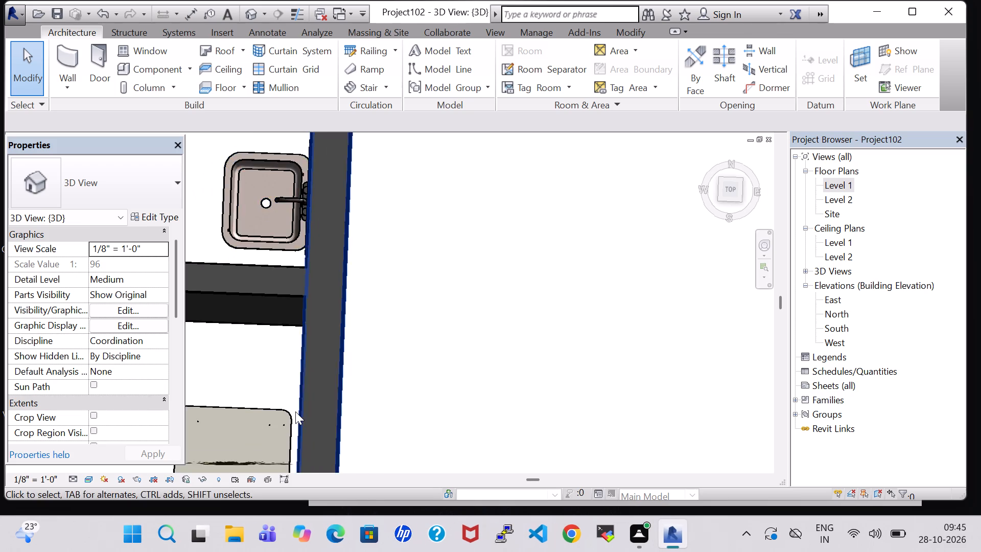
scroll(295, 411, "down", 8)
middle_click_drag(293, 409, 484, 246)
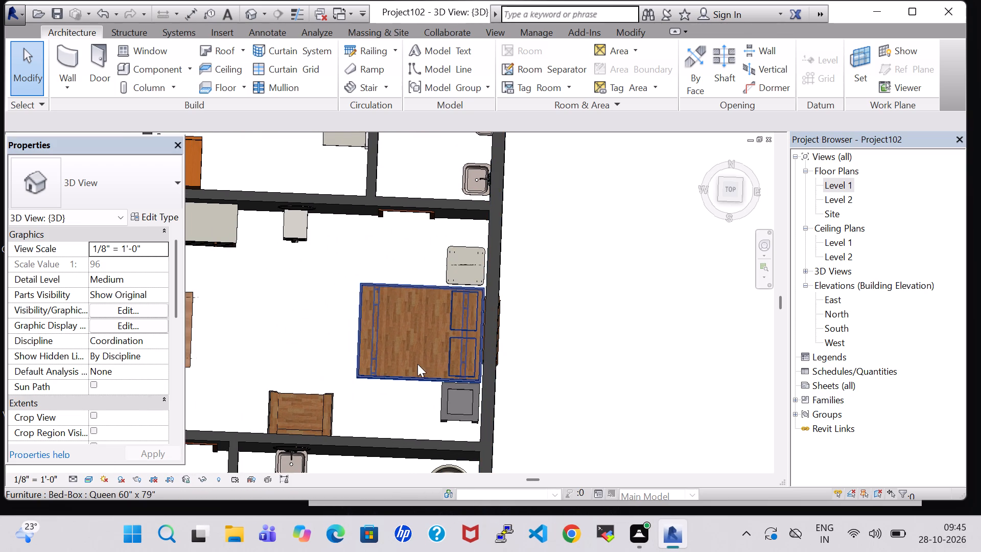
middle_click_drag(386, 392, 394, 341)
middle_click_drag(324, 460, 331, 404, "shift")
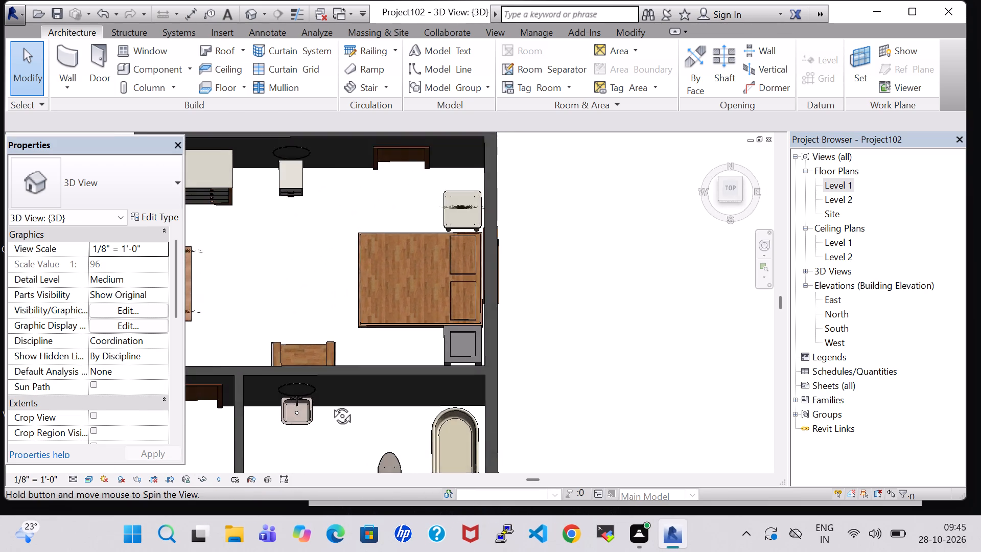
middle_click_drag(331, 404, 328, 347, "shift")
scroll(328, 346, "up", 6)
middle_click_drag(336, 394, 336, 383, "shift")
scroll(336, 394, "up", 1, "shift")
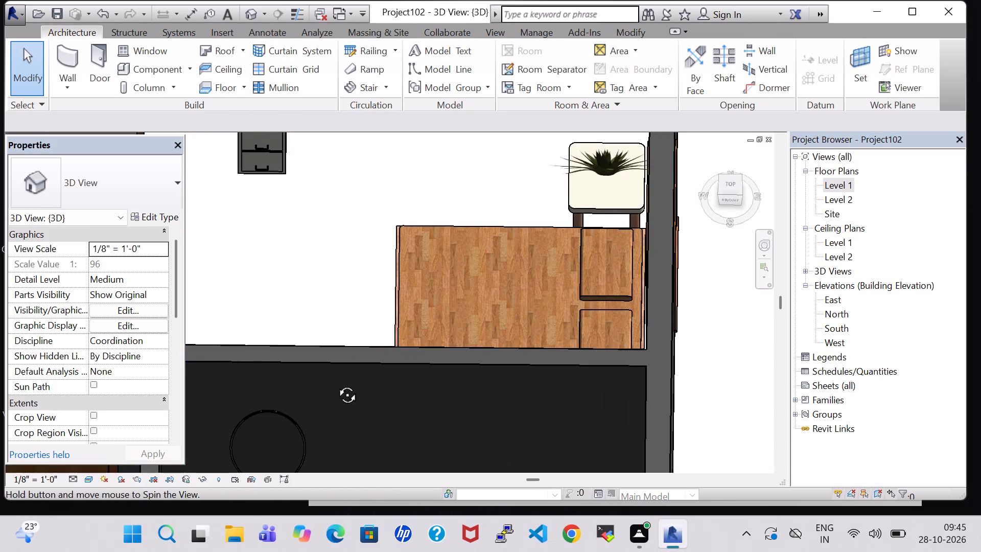
middle_click_drag(336, 383, 343, 306, "shift")
middle_click_drag(332, 356, 339, 376)
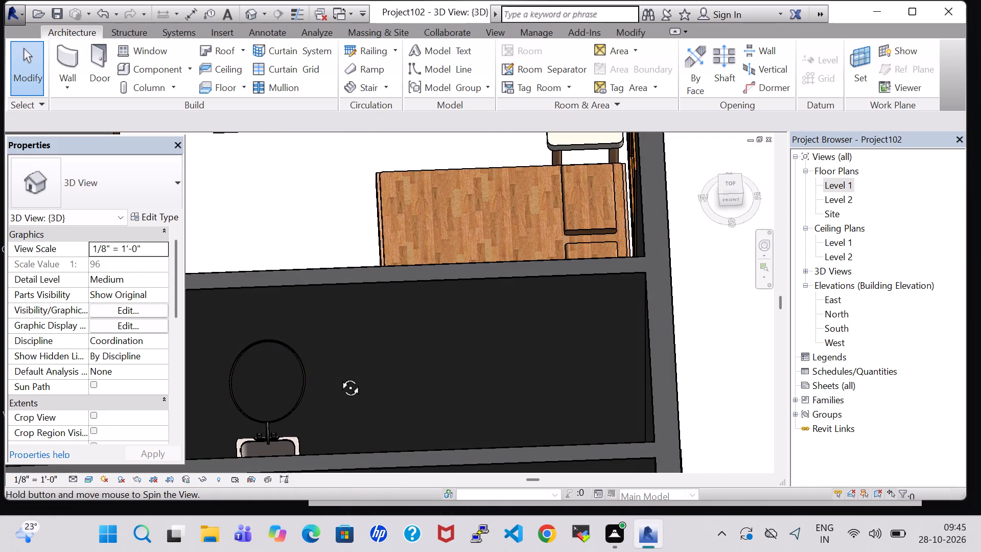
middle_click_drag(339, 376, 369, 439)
middle_click_drag(345, 305, 419, 319, "shift")
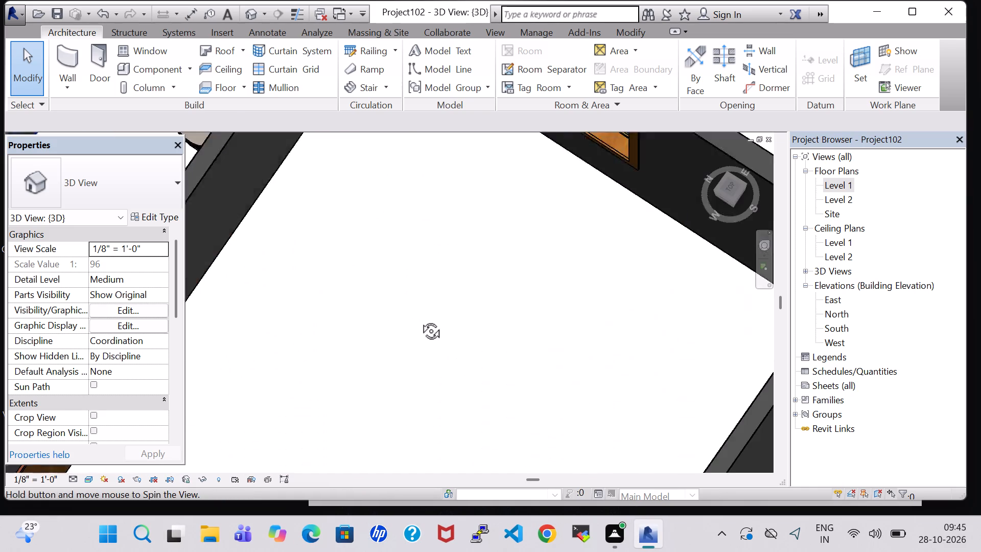
middle_click_drag(419, 319, 424, 326, "shift")
middle_click(424, 326, "shift")
middle_click_drag(319, 293, 484, 500)
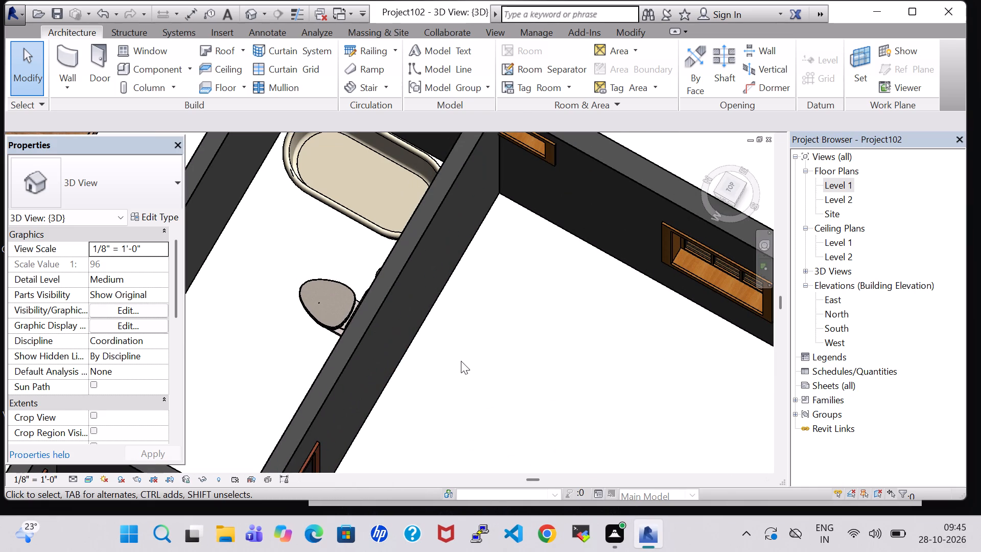
In the 3D view, nudge the small bathroom's Toilet-Domestic-3D along its wall, away from the floor drain and tub.
middle_click_drag(461, 361, 490, 365, "shift")
middle_click_drag(344, 343, 494, 357)
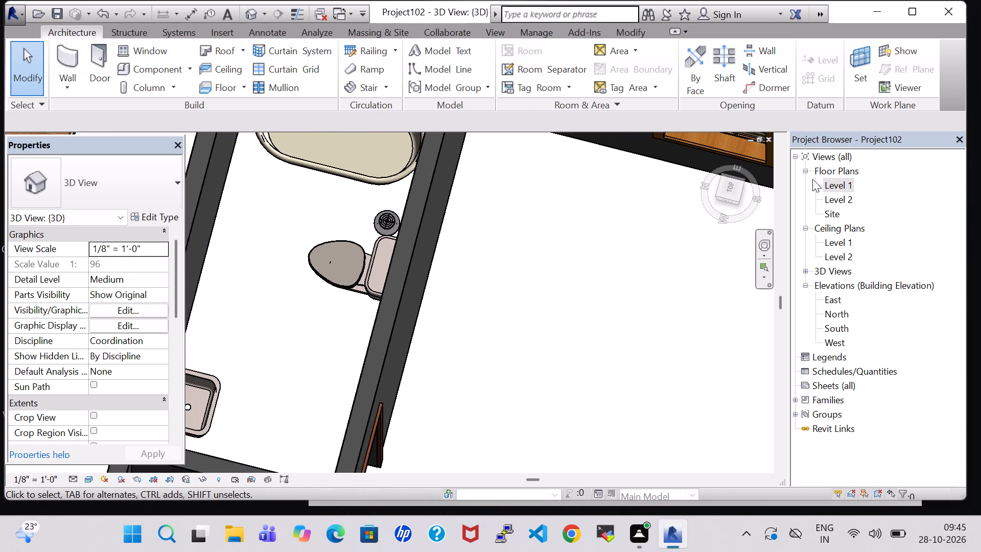
double_click(340, 277)
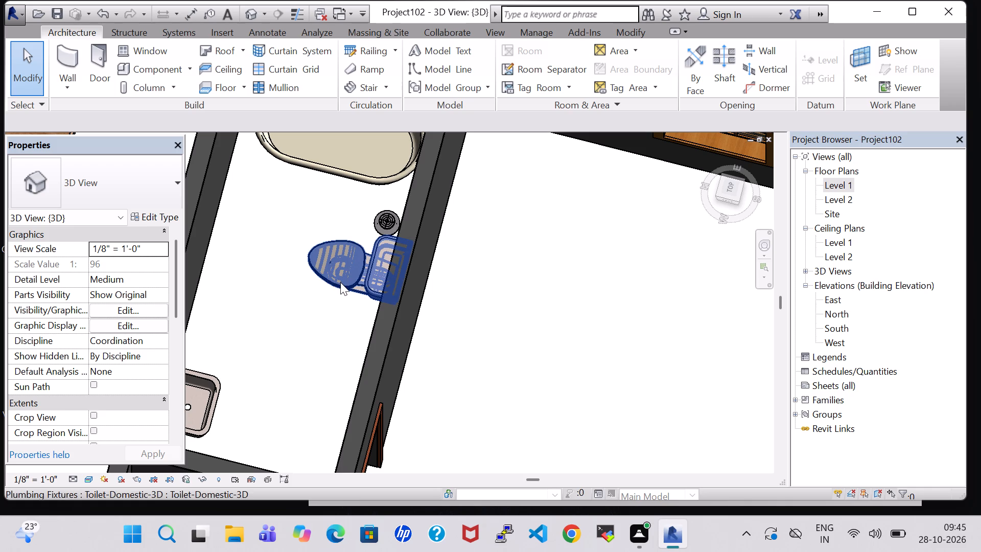
key("Down")
key("Down")
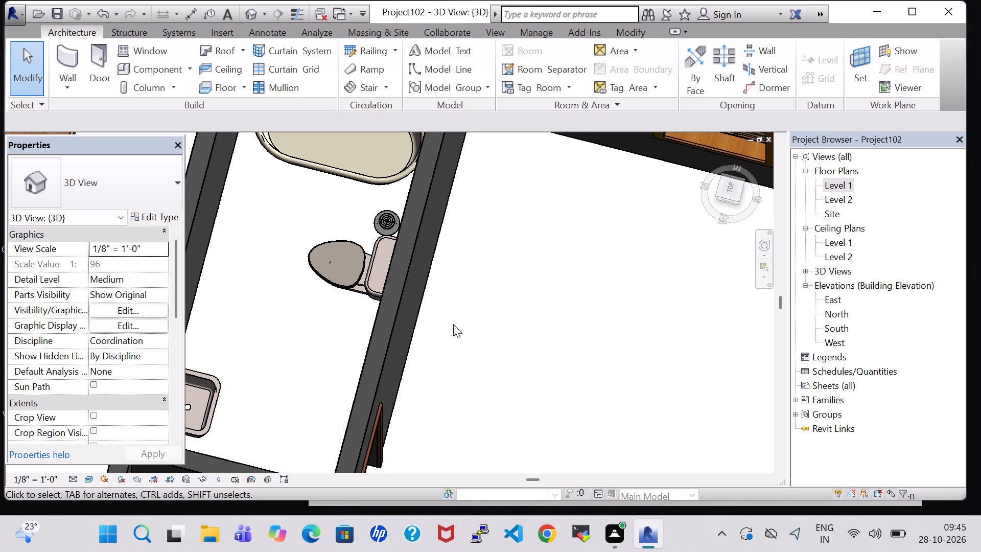
left_click(462, 330)
left_click(352, 290)
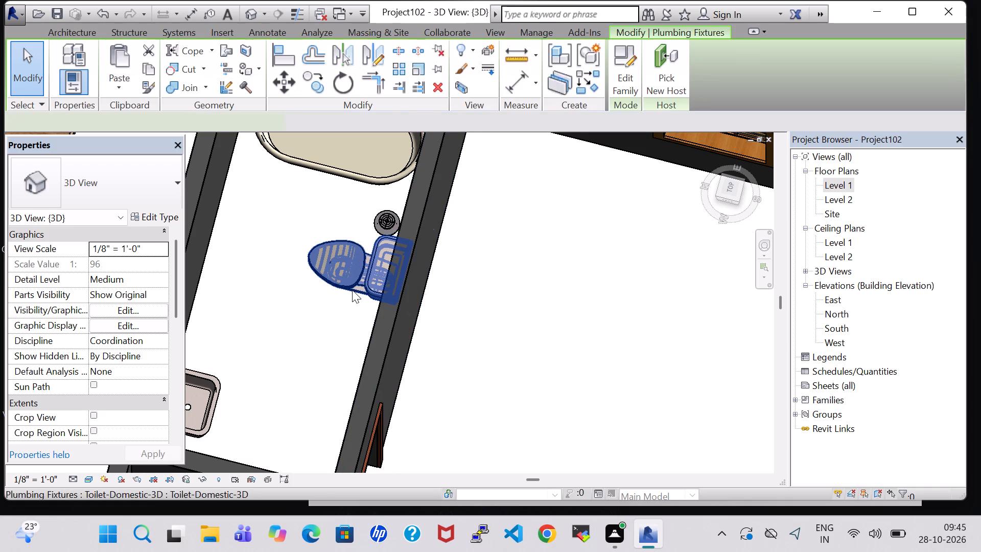
key("Down")
key("Down")
key("Down")
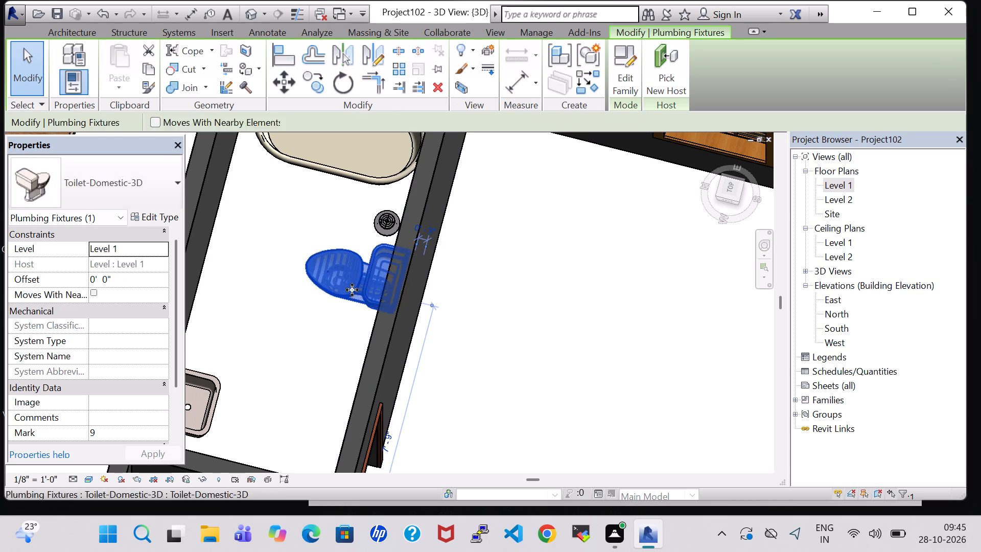
key("Down")
key("Down")
key("Down")
key("Down")
key("Down")
key("Down")
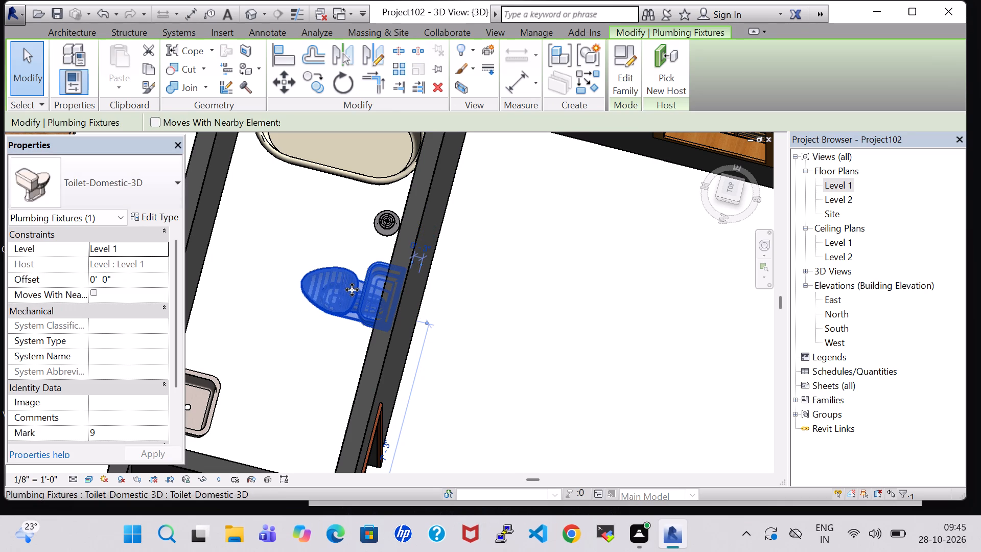
left_click(606, 338)
In the Level 1 floor plan, place a tagged room in the small bathroom south of C.BEDROOM.
double_click(836, 186)
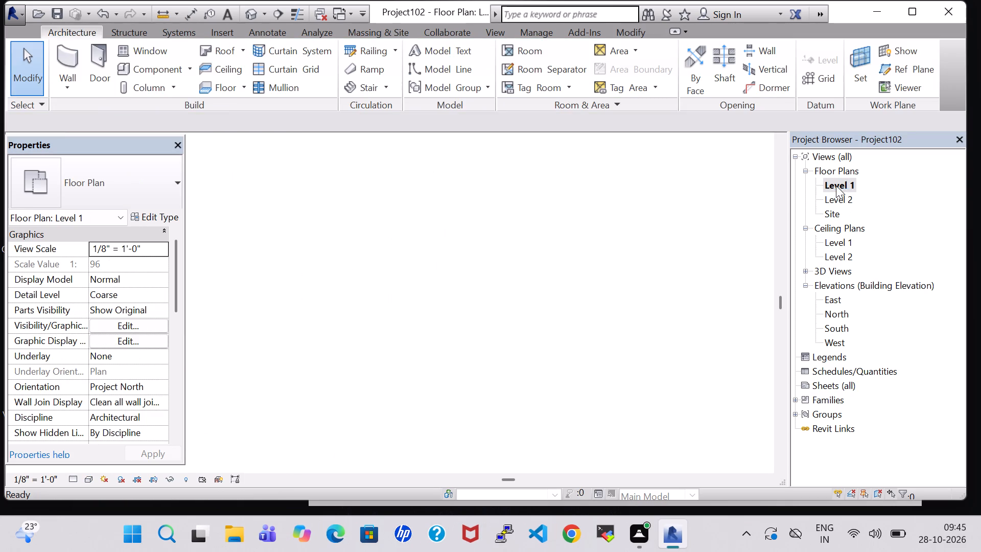
scroll(589, 250, "down", 2)
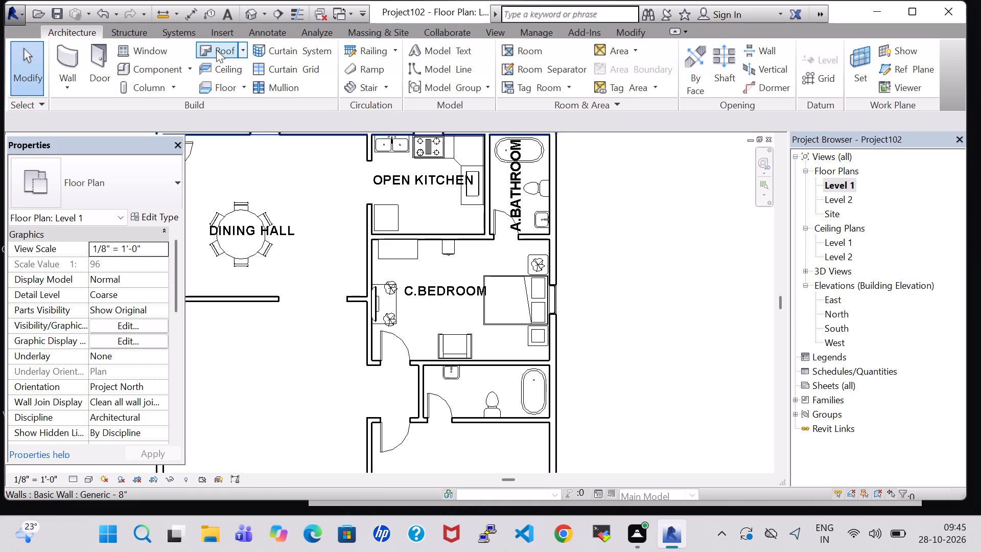
left_click(532, 52)
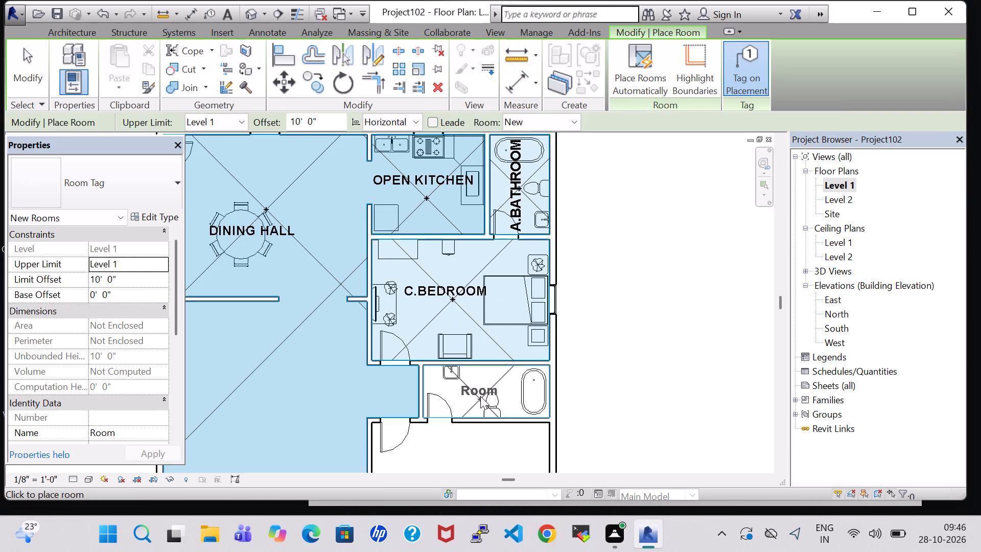
left_click(482, 395)
key("Escape")
key("Escape")
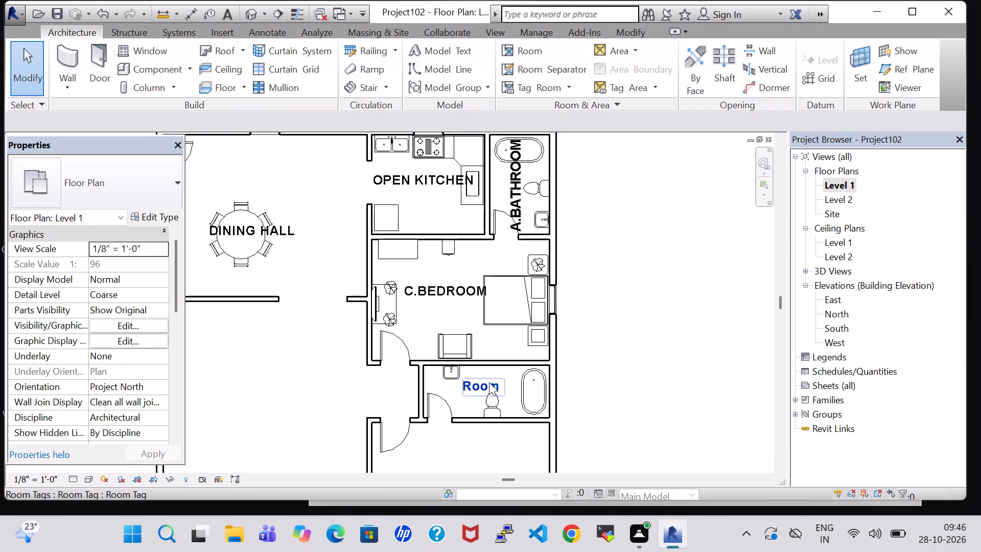
Rename the small bathroom's new room tag as A.BATHROOM.
left_click(489, 382)
left_click(489, 382)
key("BackSpace")
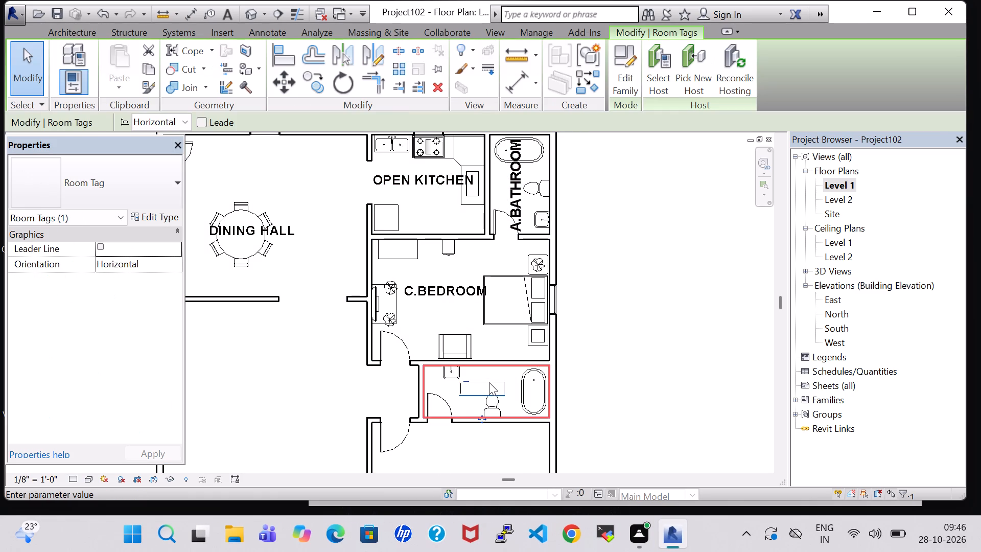
key("a")
type(".BATHRO")
key("m")
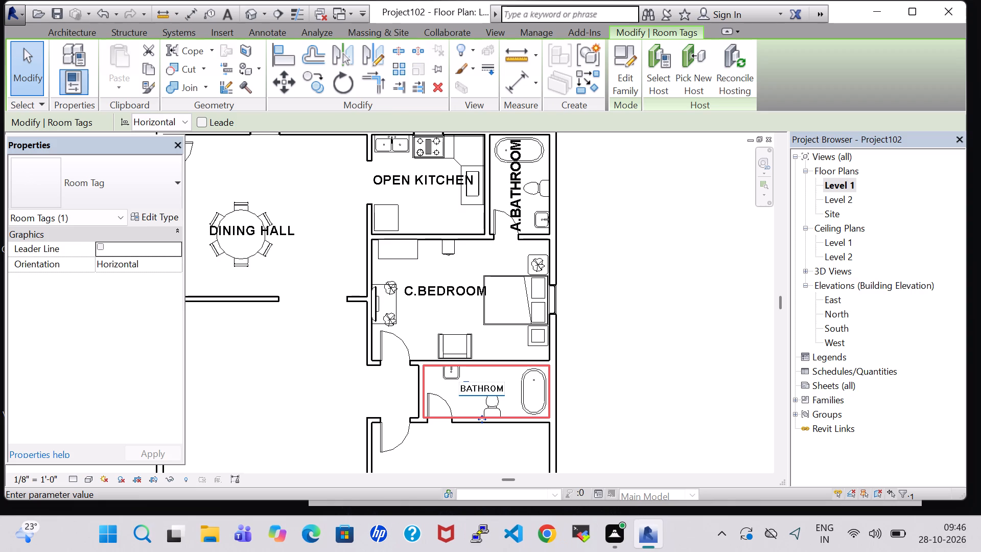
key("Left")
key("o")
key("Return")
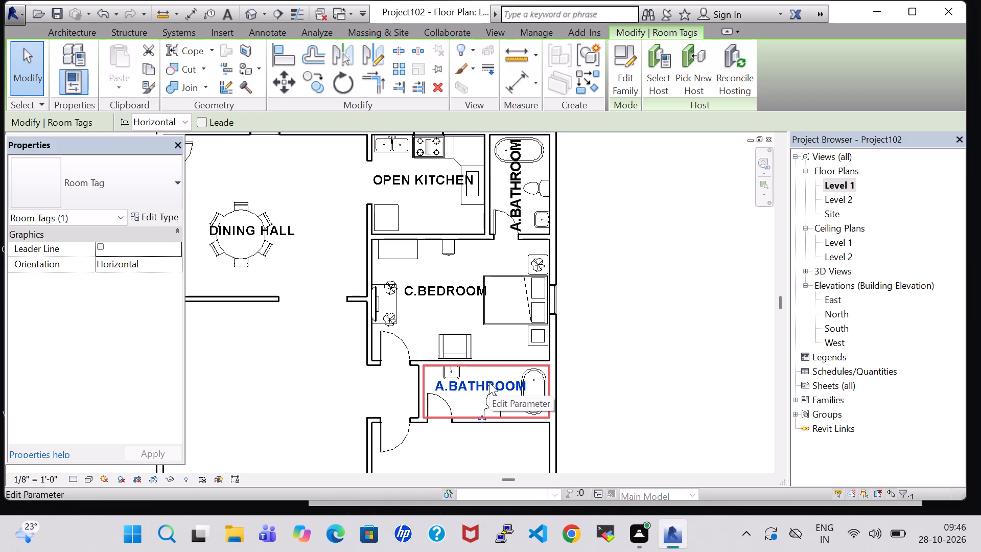
left_click(664, 349)
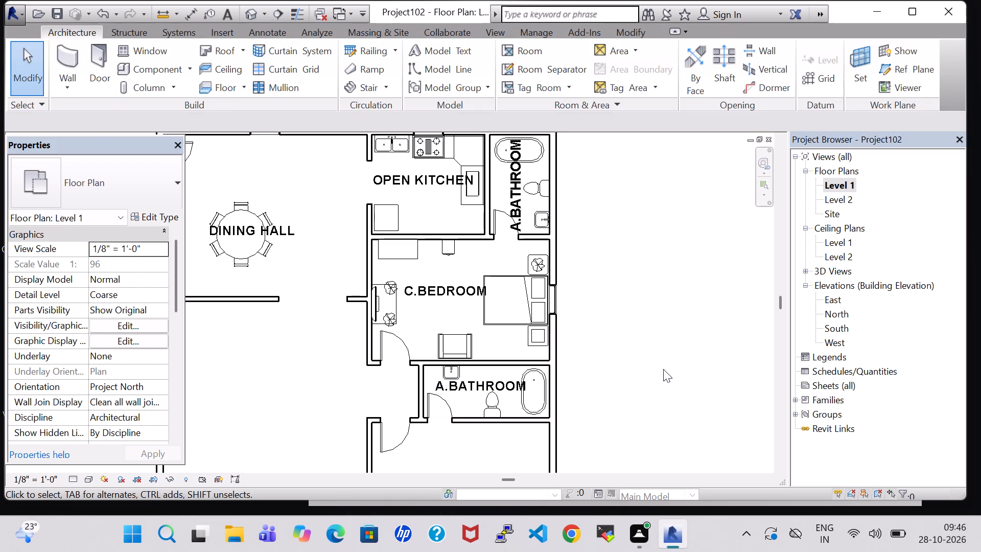
Load the Bed-Standard.0001 family from the Furniture library's Beds folder as a component.
middle_click_drag(663, 377, 702, 238)
scroll(450, 191, "down", 6)
left_click(166, 70)
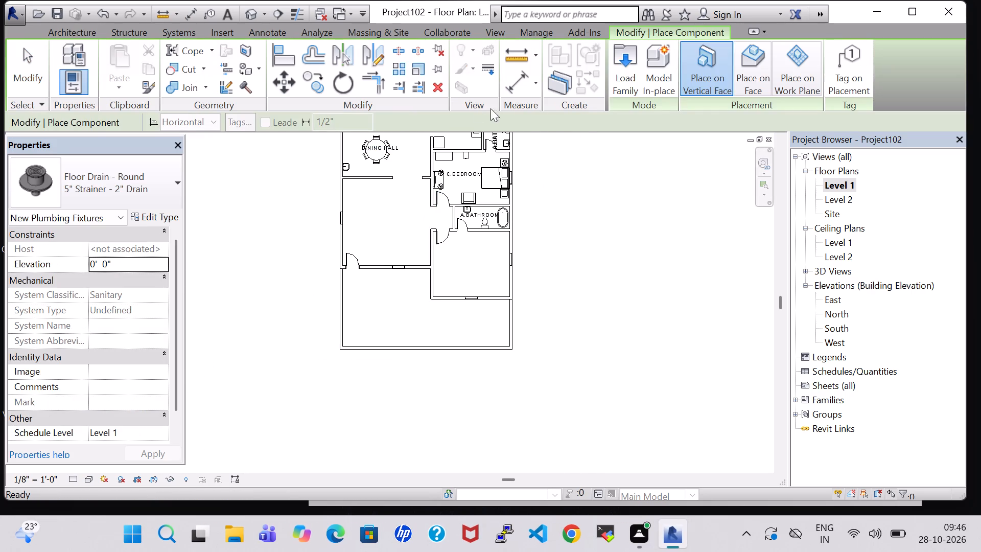
left_click(619, 78)
left_click(563, 346)
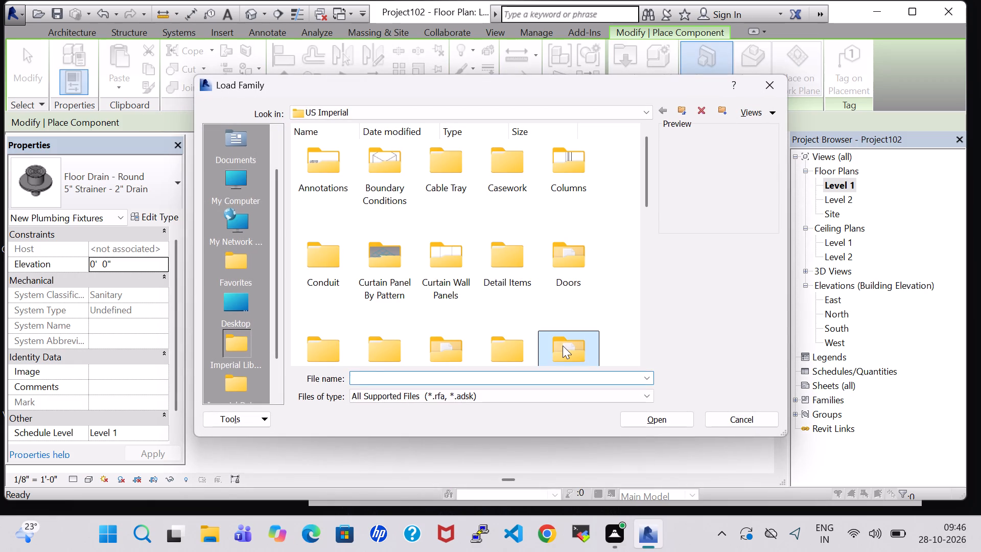
double_click(565, 333)
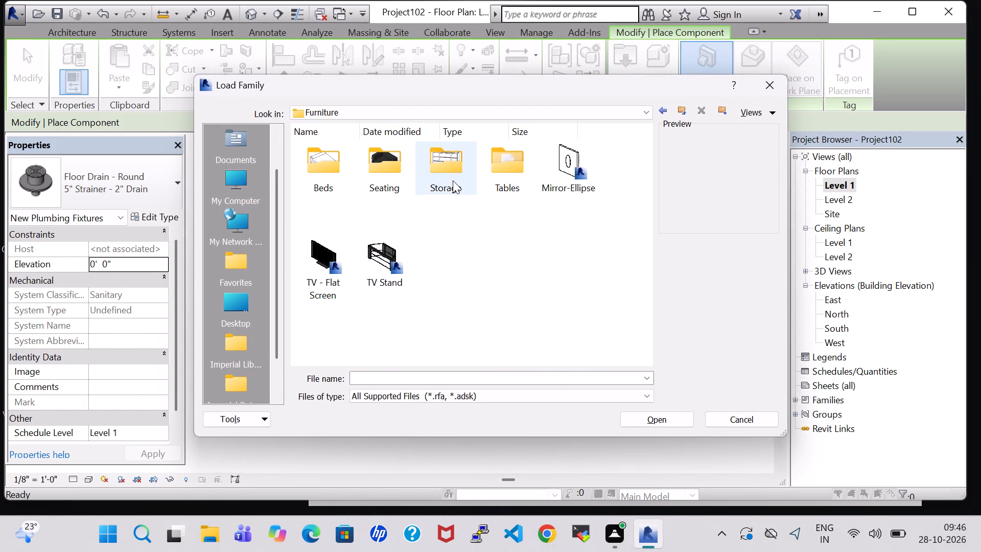
double_click(305, 168)
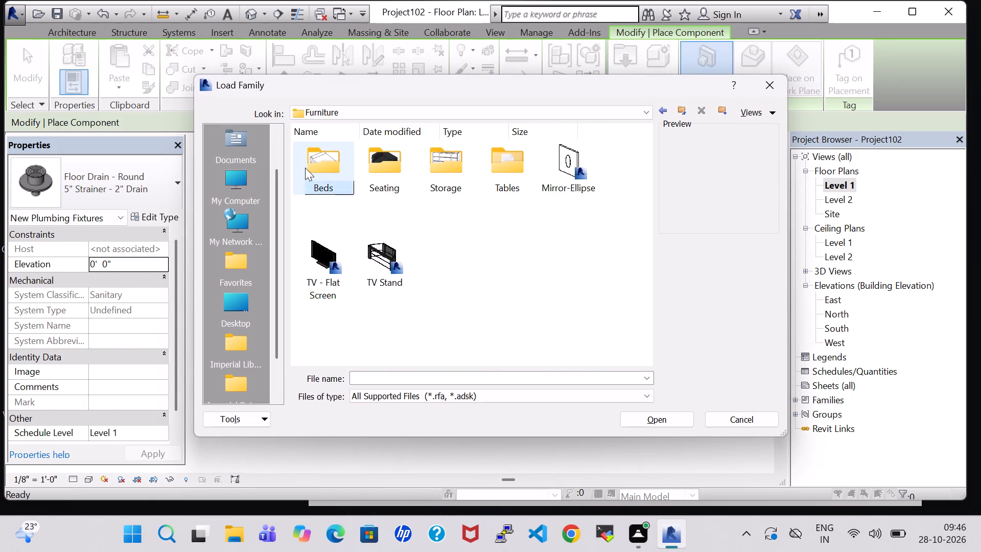
left_click(551, 166)
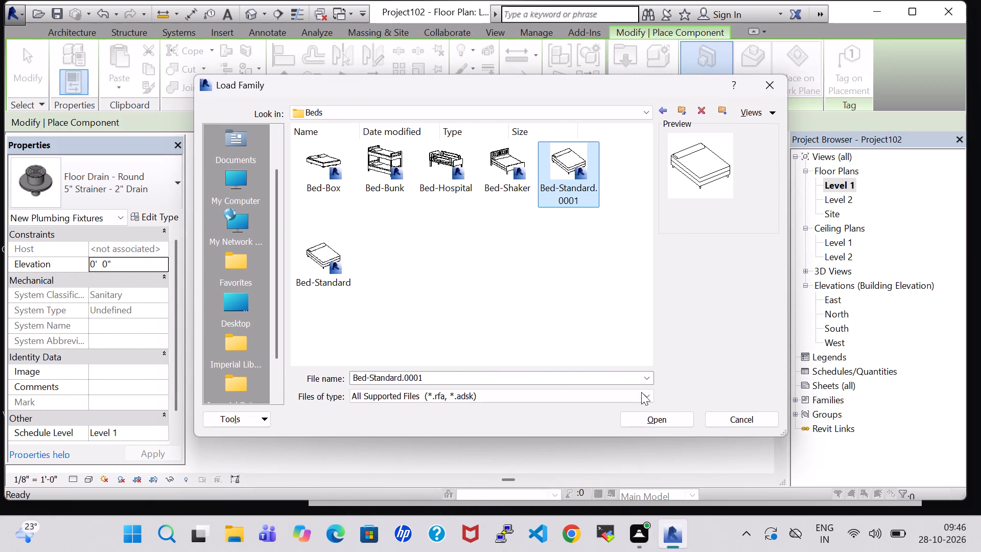
left_click(655, 419)
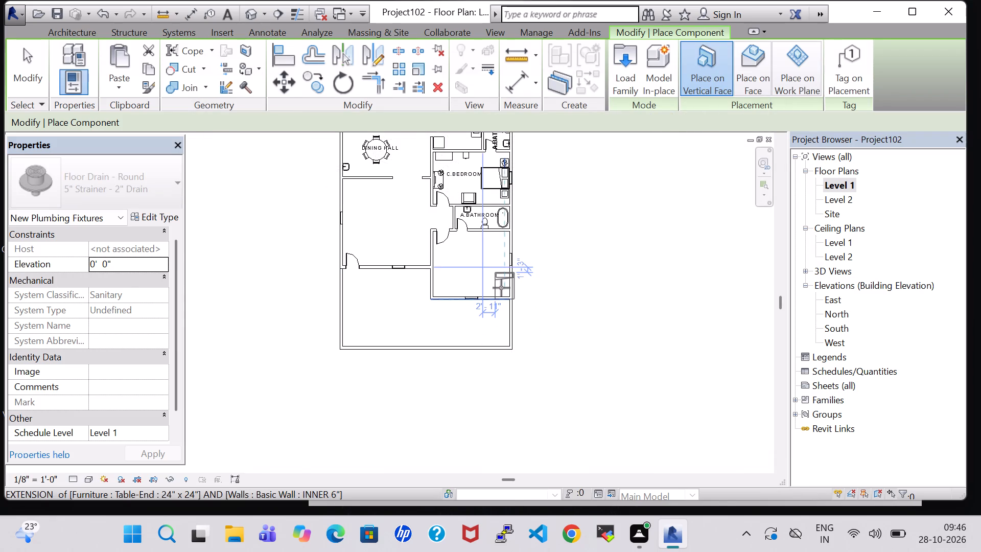
Place the Double 54" x 75" bed in the southeast bedroom, headboard facing the east window, about 1' from the east wall and 6' 4" from the south wall.
scroll(501, 288, "up", 6)
key("space")
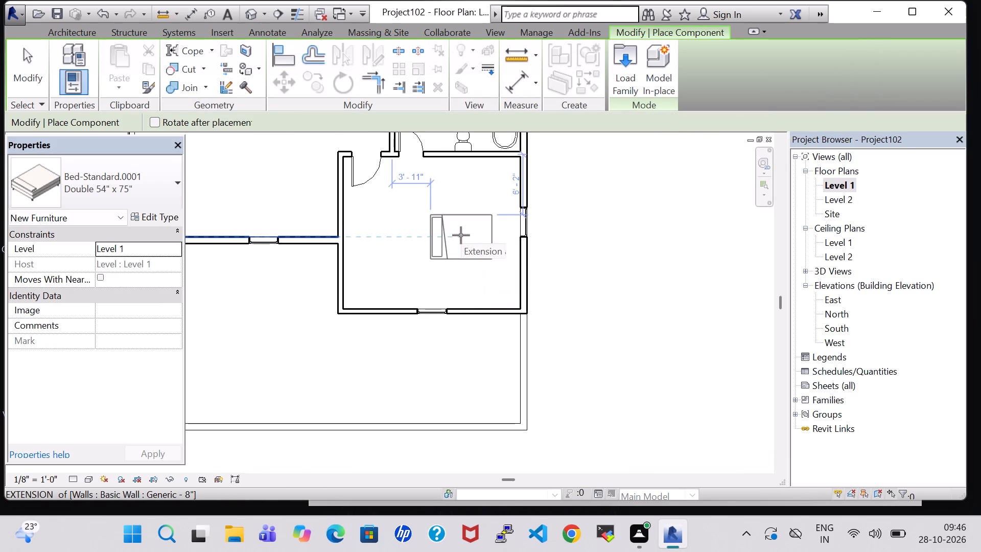
key("space")
key("space")
key("space")
key("space")
key("space")
key("space")
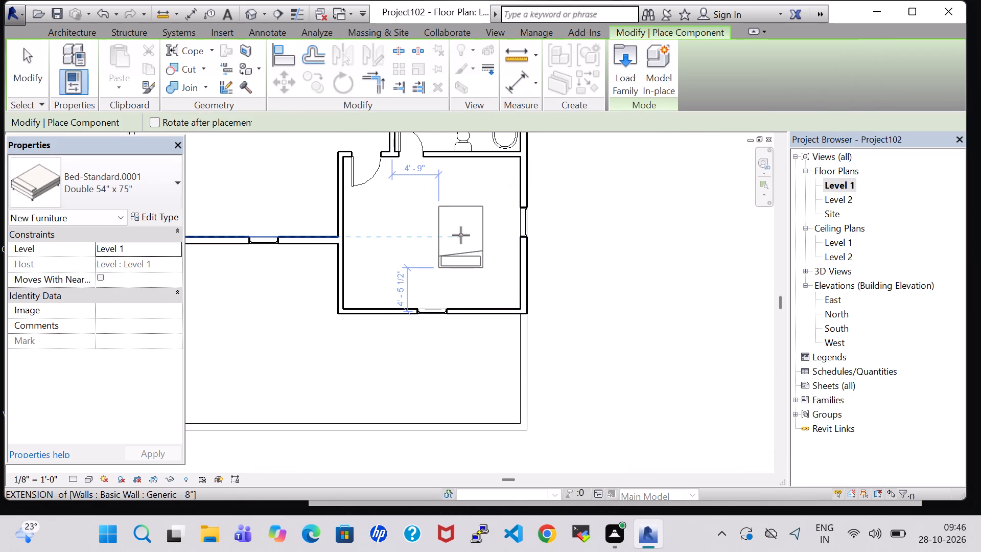
scroll(469, 227, "up", 7)
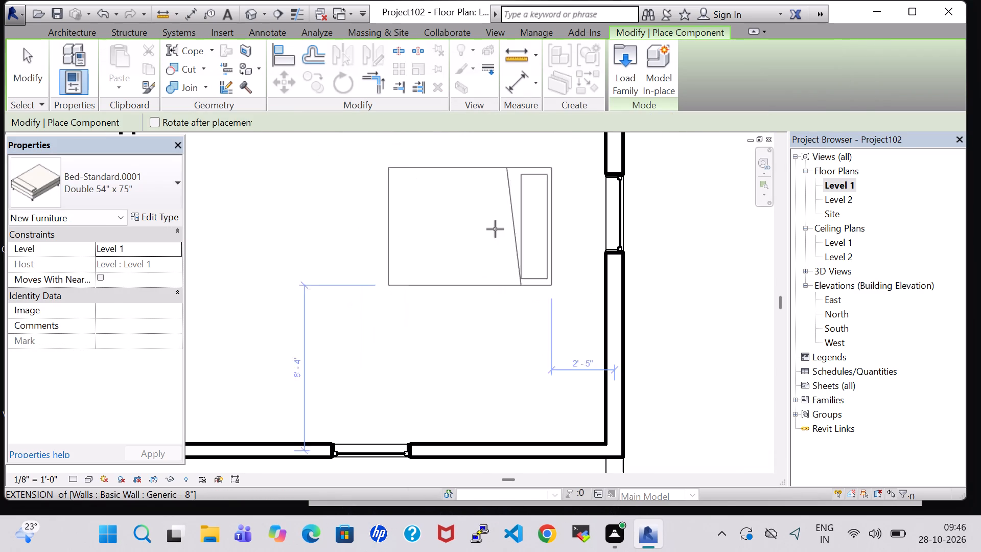
left_click(506, 225)
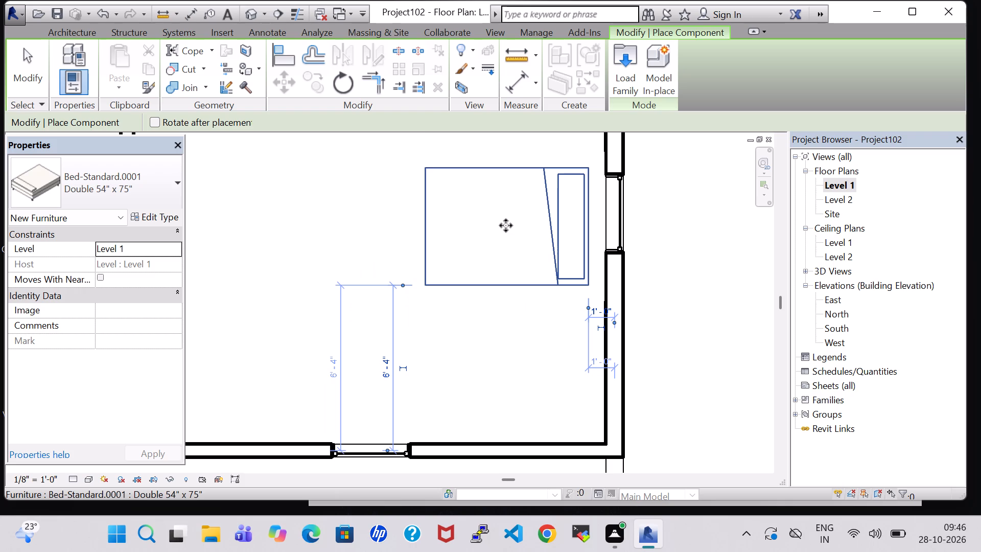
key("Escape")
key("Escape")
Change the southeast bedroom's bed type to King 78" x 80".
left_click(499, 283)
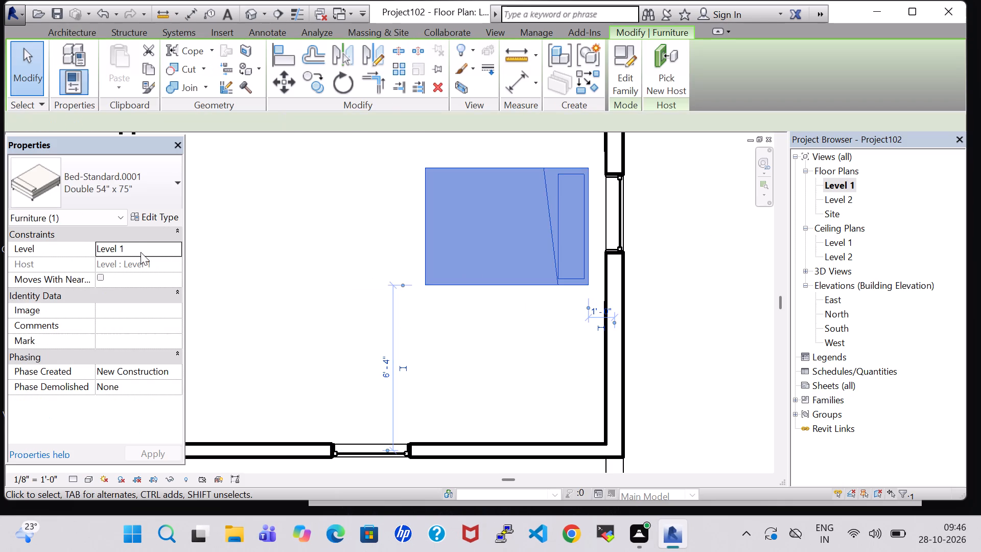
left_click(149, 219)
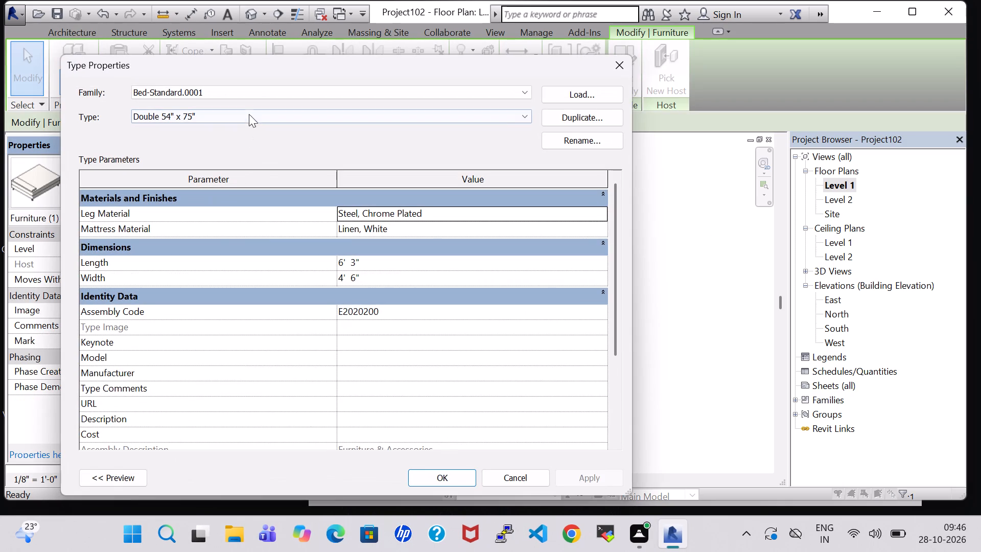
left_click(249, 112)
left_click(249, 135)
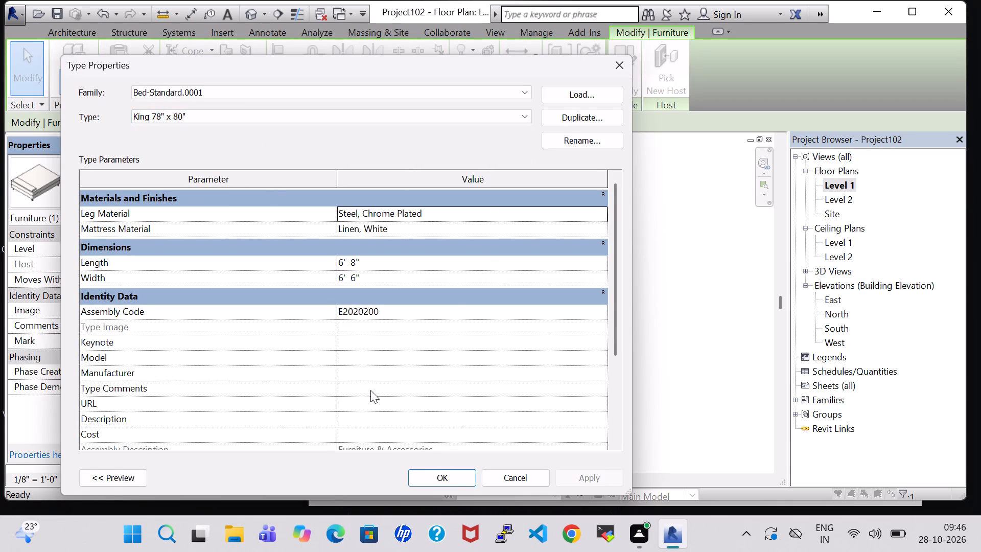
left_click(454, 482)
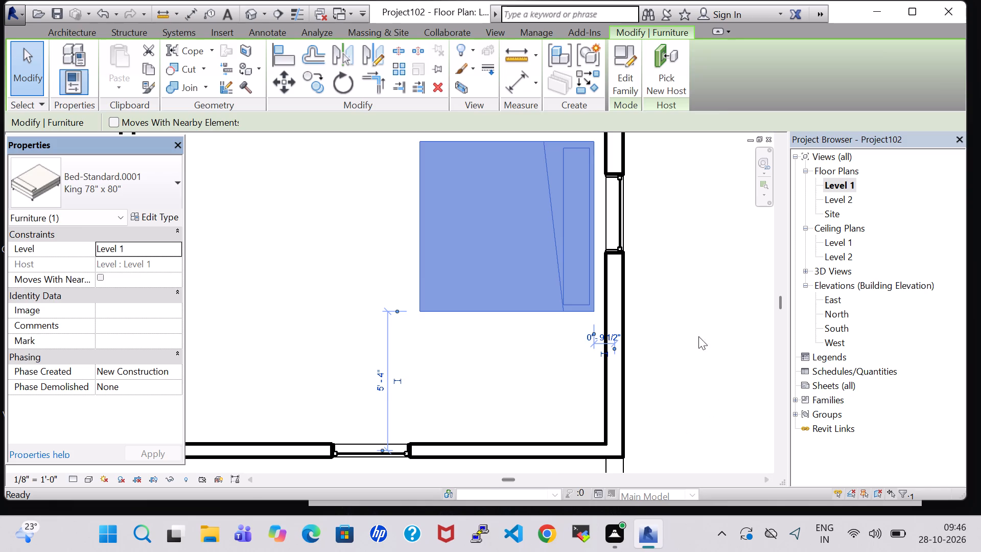
left_click(689, 326)
Nudge the casement window behind the king bed south along the east wall, to about 8' 10" from the south wall.
left_click(618, 240)
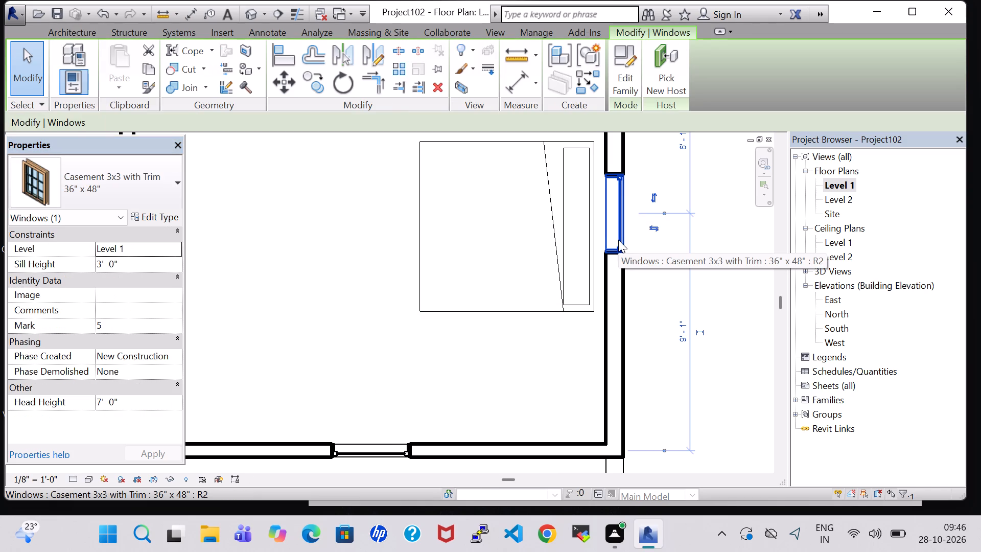
key("Down")
key("Down")
key("Down")
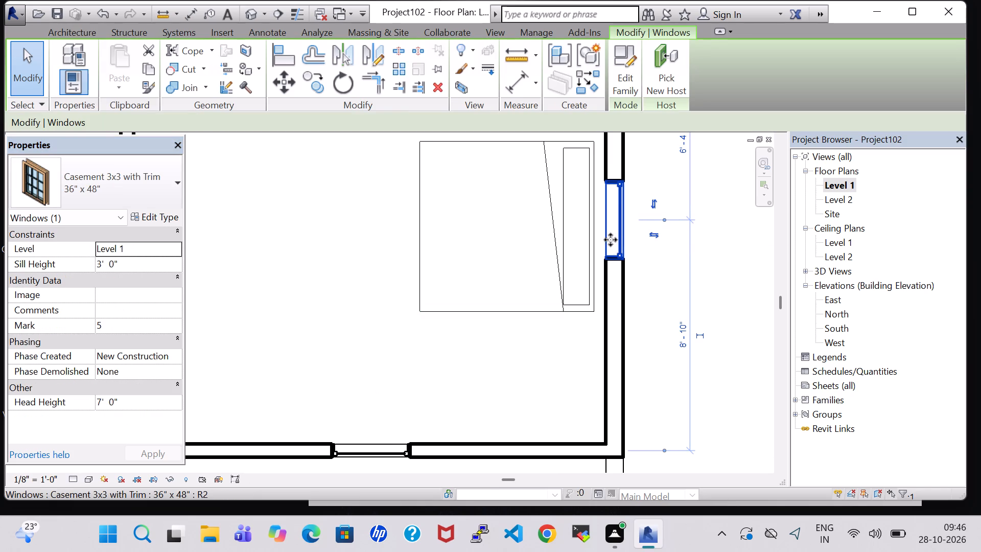
left_click(260, 250)
Place another 24" x 24" x 24" Table-Coffee just south of the king bed, about 1' 8" from the east wall.
scroll(269, 250, "down", 7)
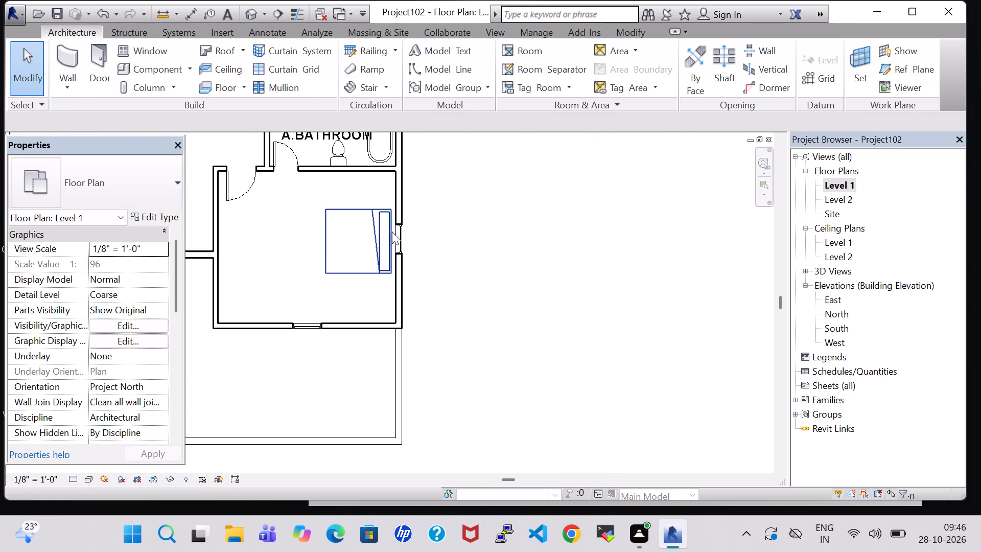
middle_click_drag(434, 193, 486, 403)
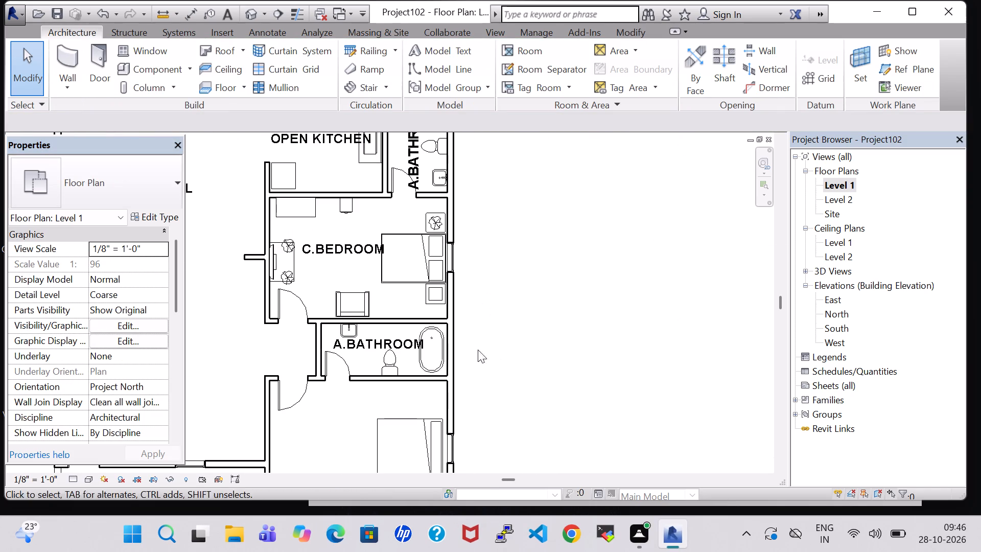
left_click(425, 297)
right_click(425, 297)
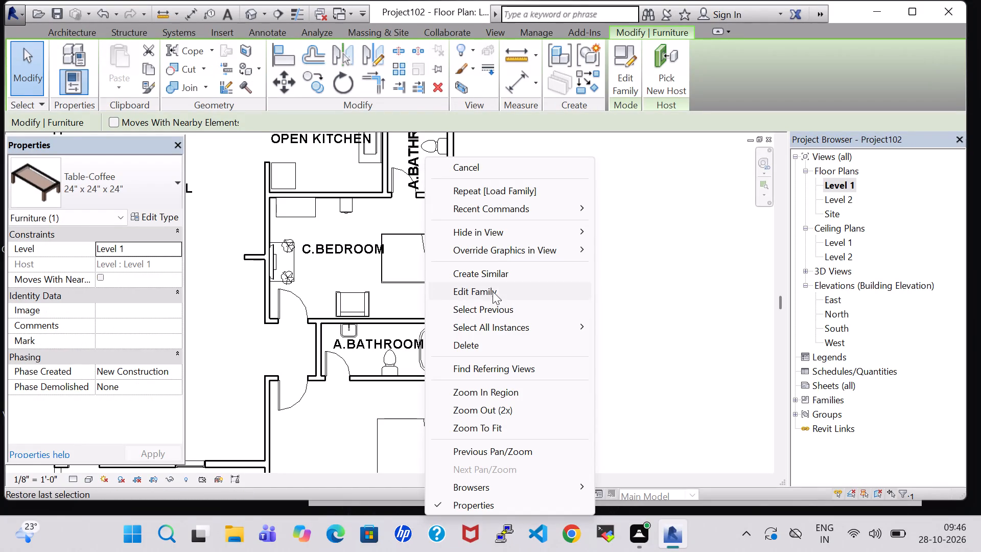
left_click(494, 277)
middle_click_drag(533, 424, 548, 293)
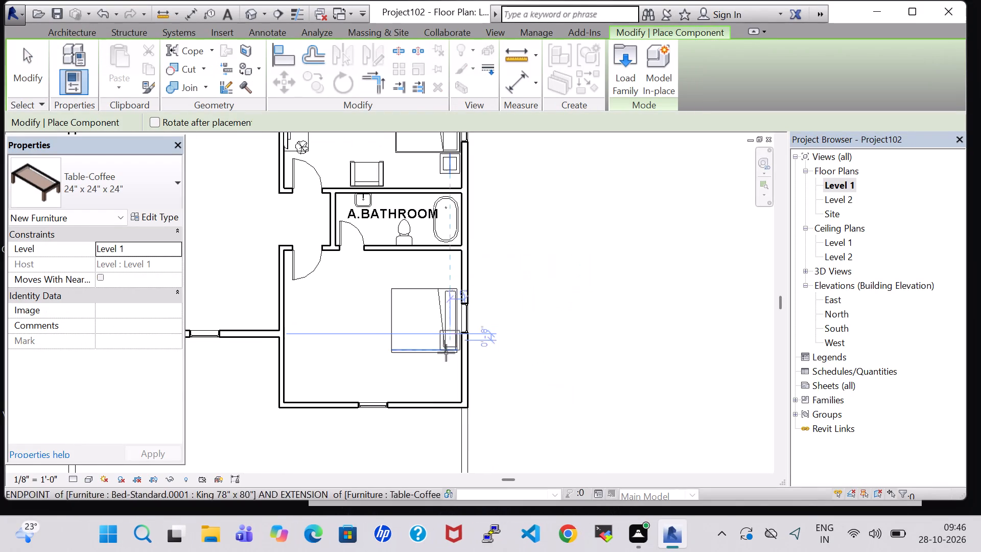
scroll(449, 376, "up", 6)
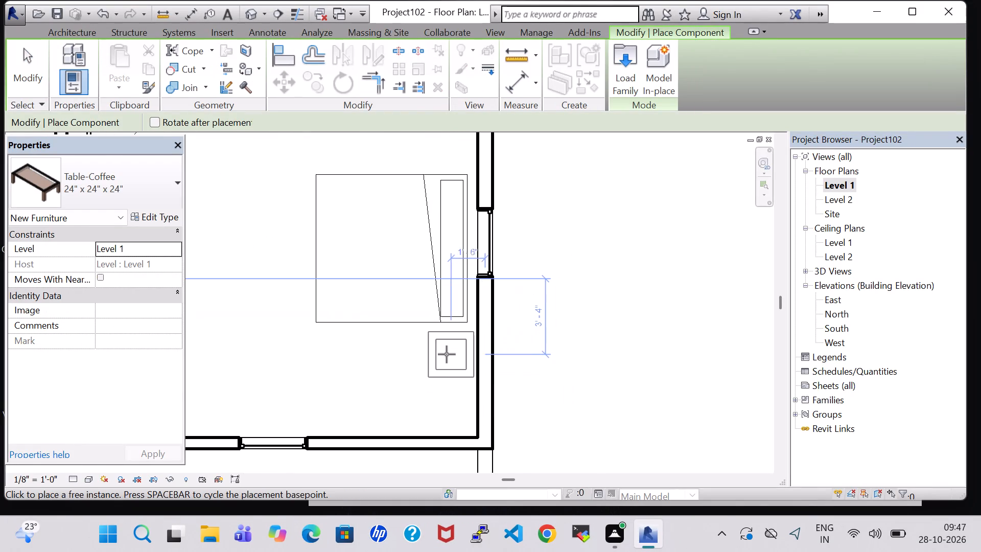
left_click(447, 354)
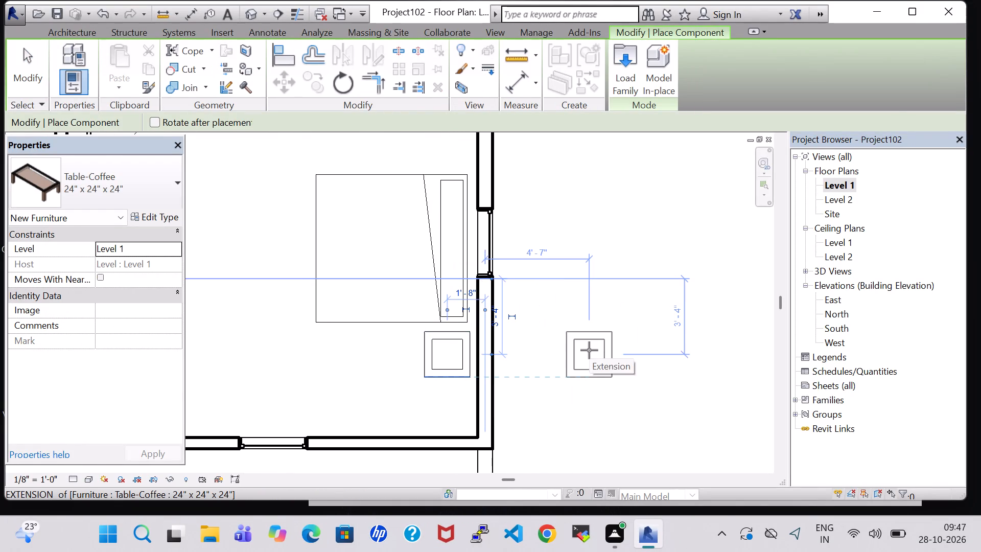
key("Escape")
key("Escape")
Place another 24" x 24" Table-End just north of the king bed, about 1' 11" from the bedroom's north wall.
middle_click_drag(570, 282, 607, 453)
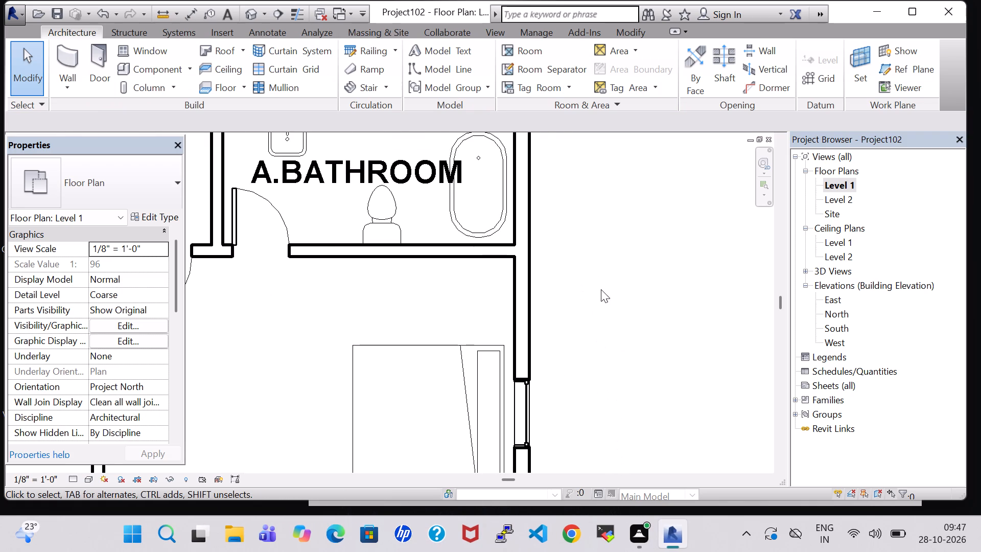
scroll(601, 289, "down", 5)
middle_click_drag(598, 254, 601, 429)
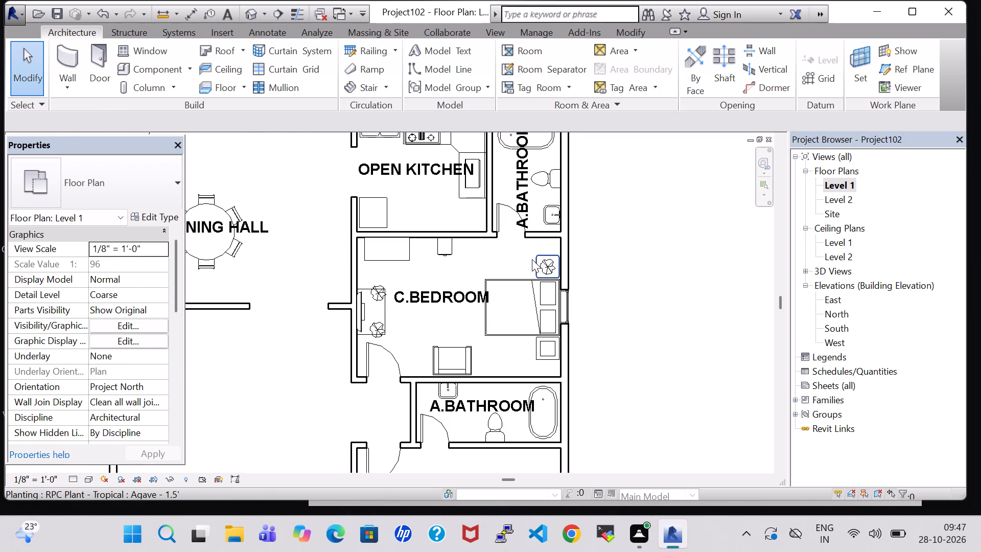
left_click(531, 259)
right_click(531, 259)
left_click(576, 270)
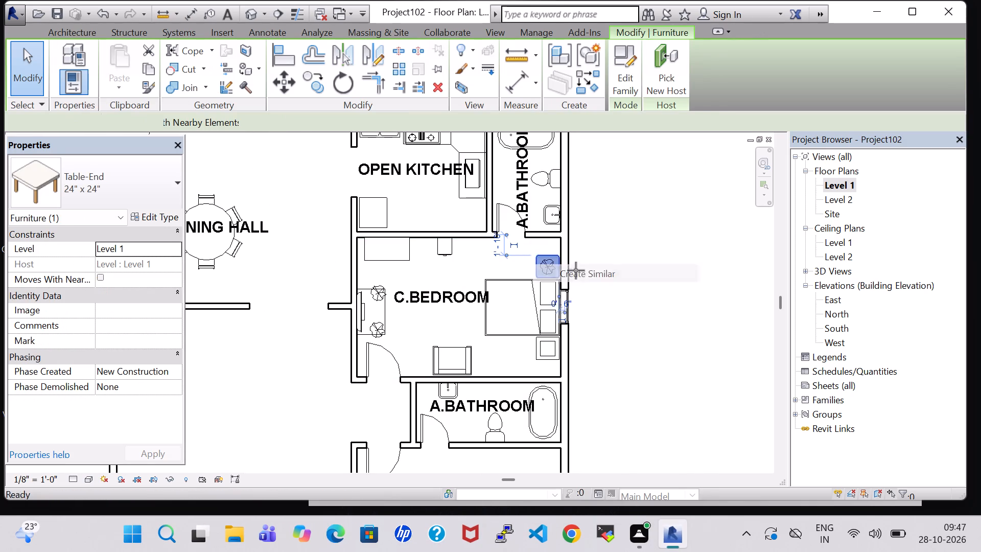
middle_click_drag(605, 357, 618, 257)
scroll(538, 365, "up", 4)
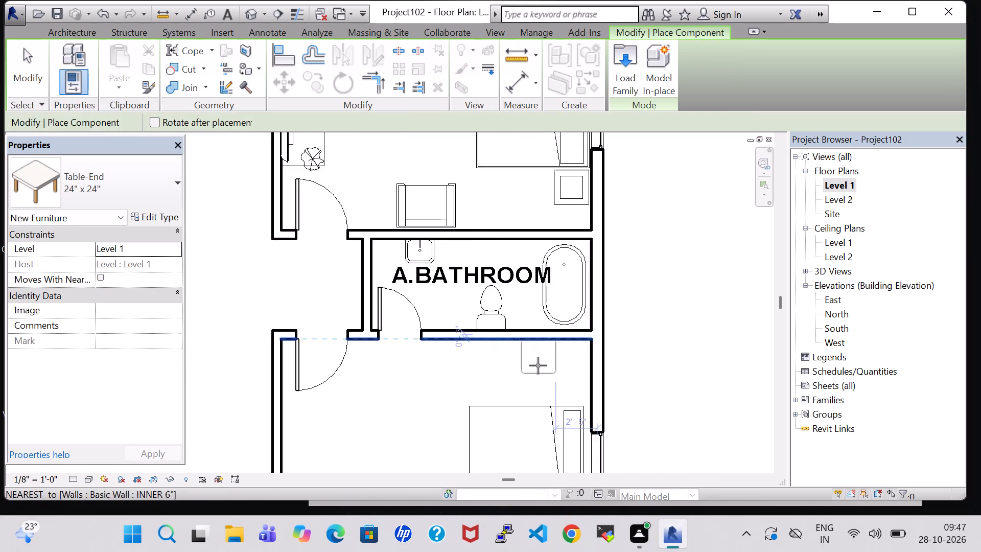
scroll(538, 365, "up", 3)
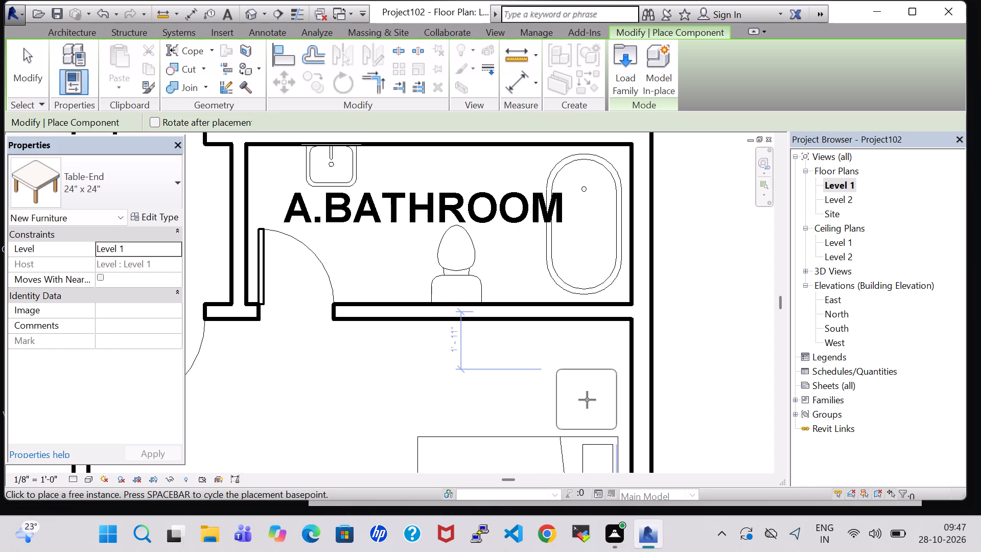
left_click(587, 400)
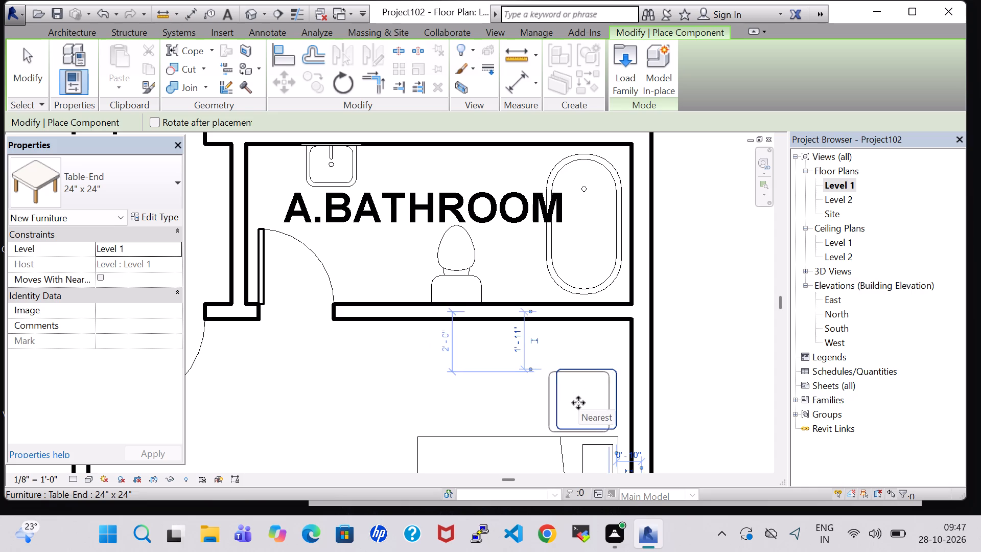
key("Escape")
key("Escape")
Place another Agave - 1.5' plant at the new end table's west edge, about 2' 10" from the east wall and 2' 11" from the north wall.
scroll(661, 272, "down", 5)
middle_click_drag(692, 233, 697, 248)
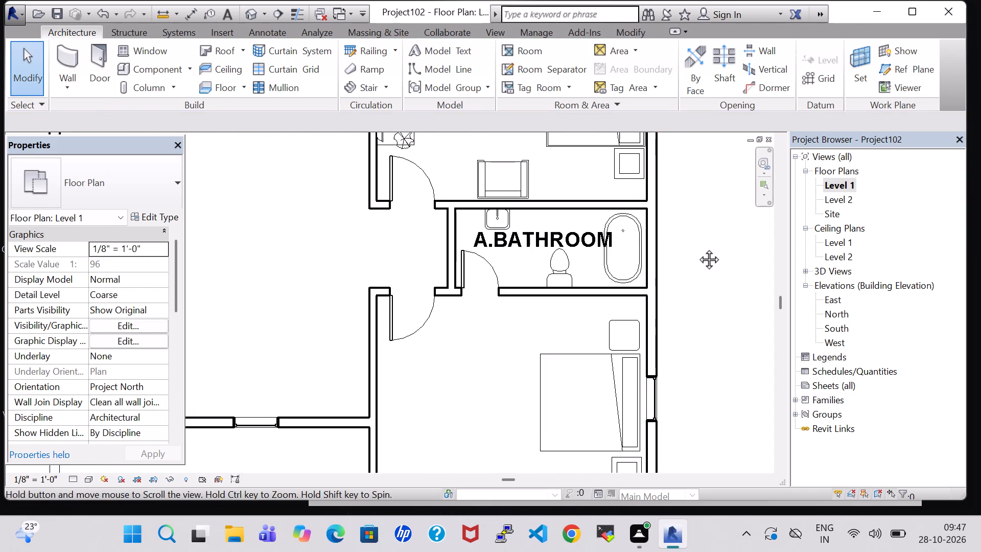
middle_click_drag(697, 248, 714, 408)
left_click(650, 238)
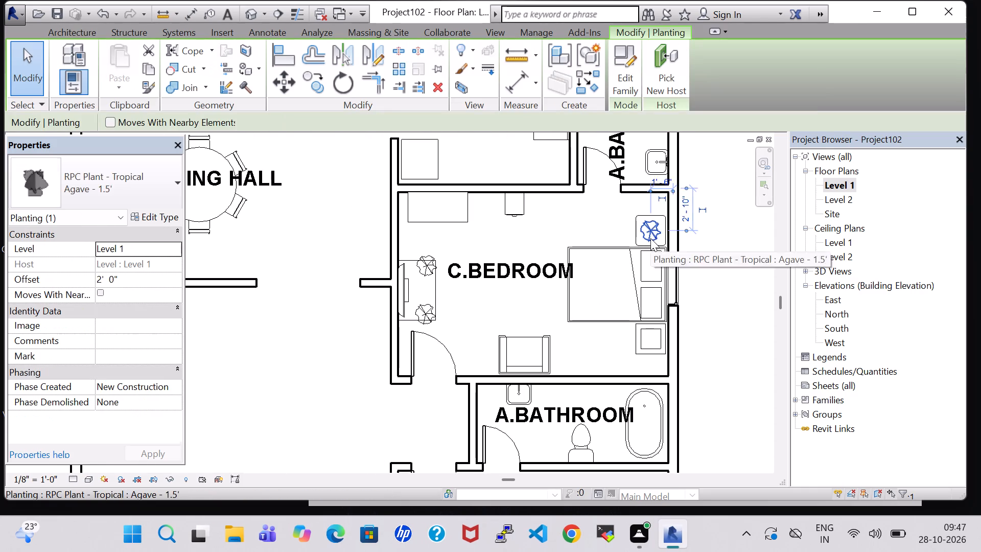
right_click(650, 238)
left_click(692, 278)
middle_click_drag(704, 432, 691, 297)
left_click(618, 380)
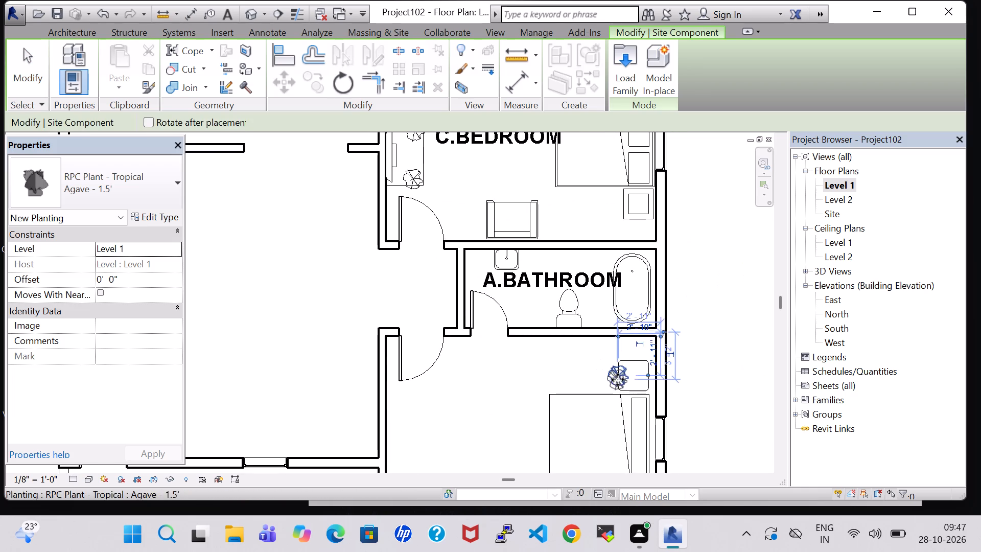
key("Escape")
key("Escape")
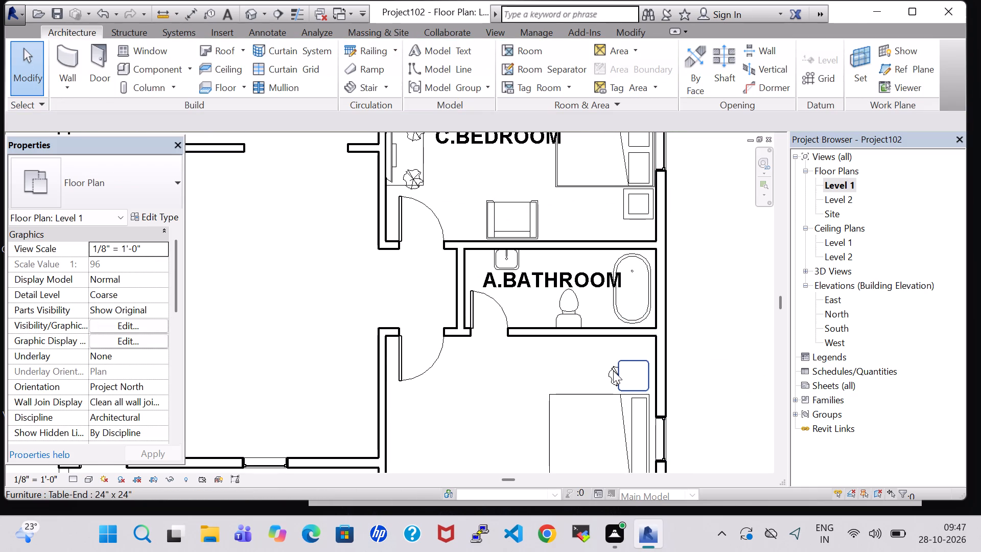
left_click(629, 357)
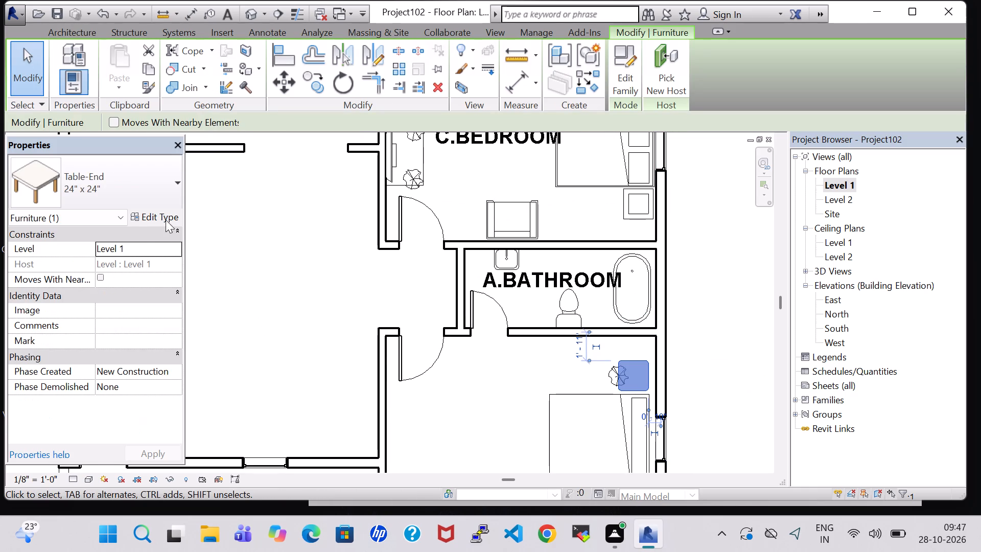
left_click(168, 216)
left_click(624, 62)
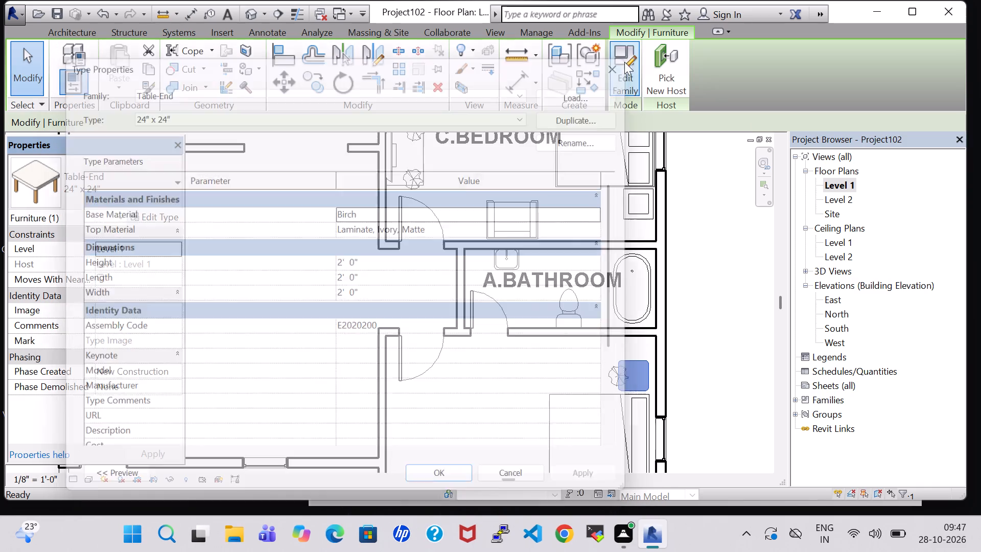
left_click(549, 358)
Set the new agave plant's offset from Level 1 to 2' 0".
left_click(610, 364)
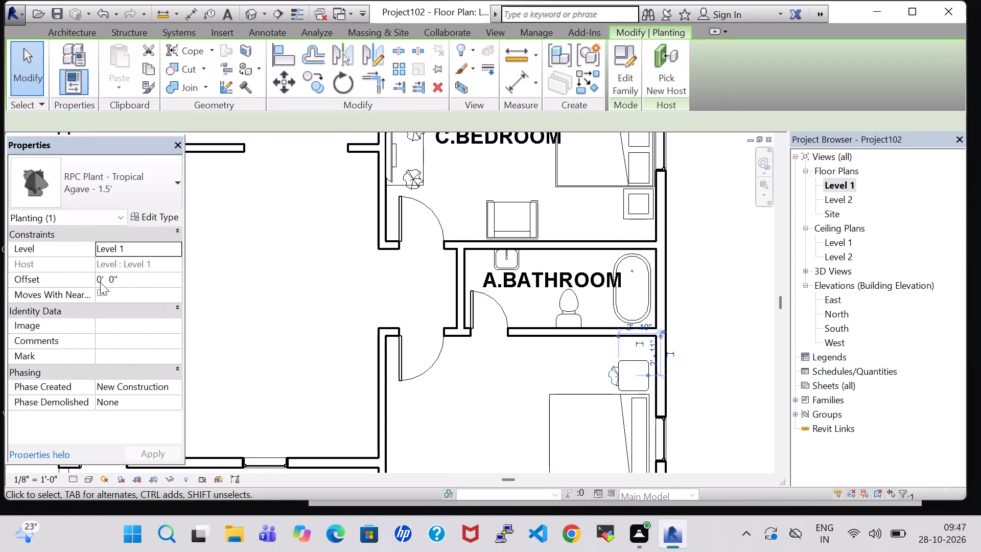
double_click(100, 282)
key("BackSpace")
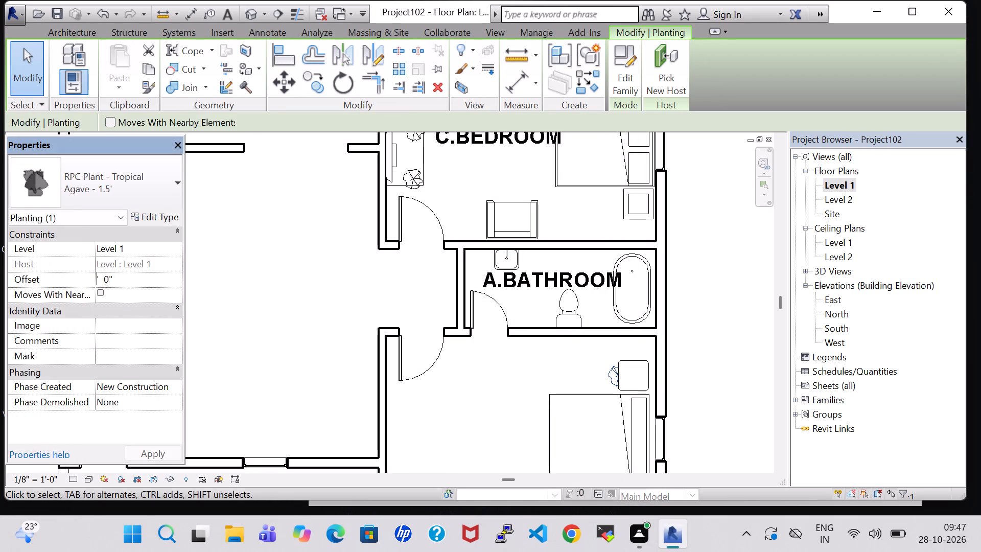
key("2")
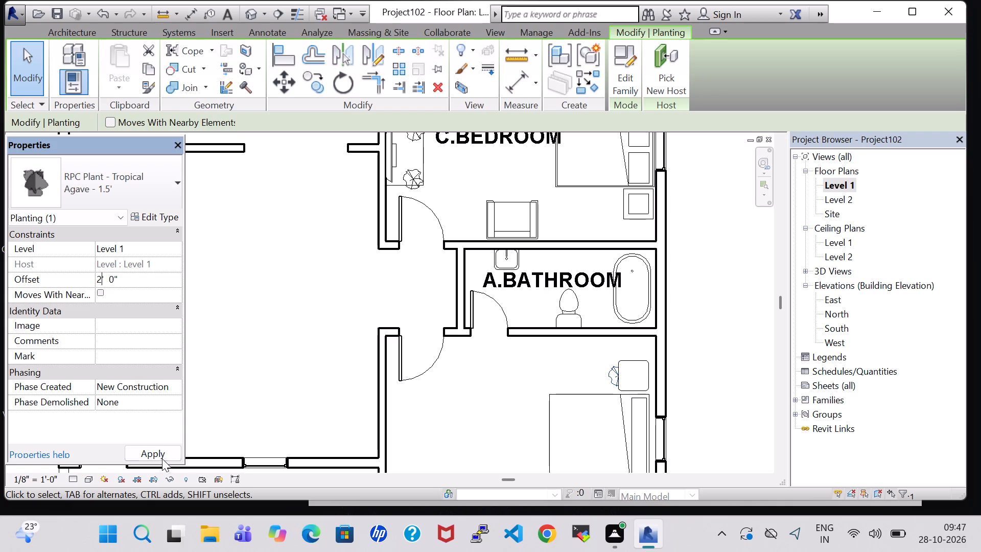
left_click(160, 457)
left_click(706, 296)
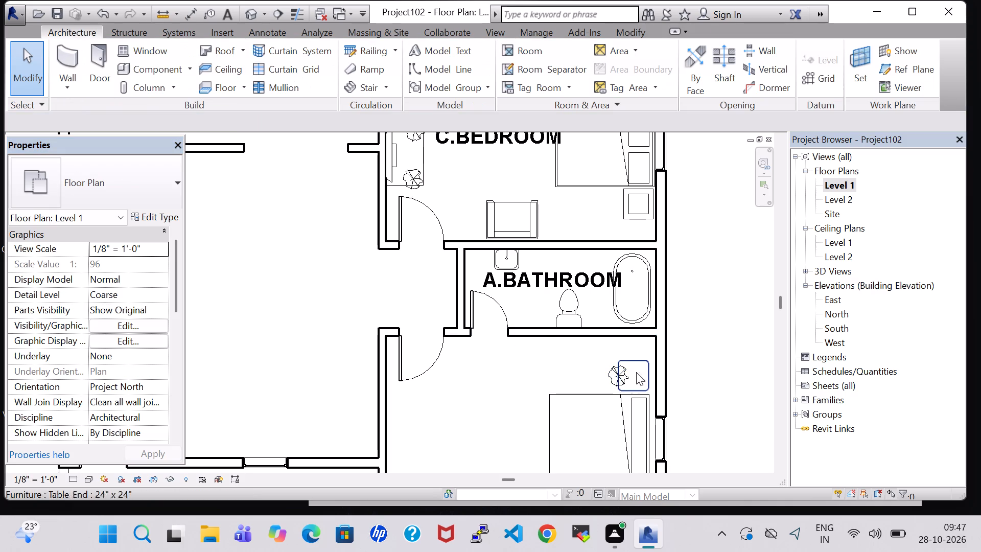
Nudge the agave plant east so it sits centred on the end table north of the king bed.
left_click(604, 374)
key("Right")
key("Right")
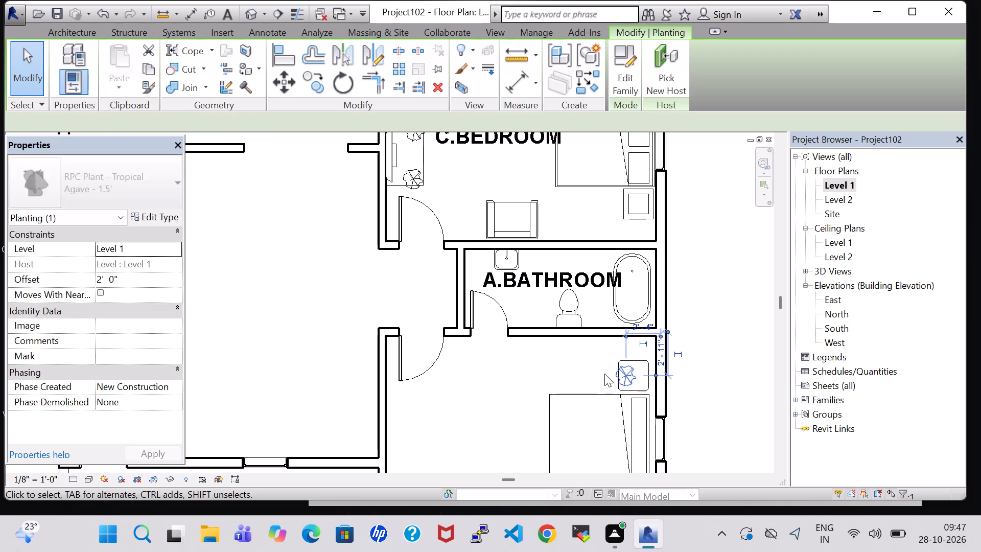
key("Right")
key("Right")
key("Right")
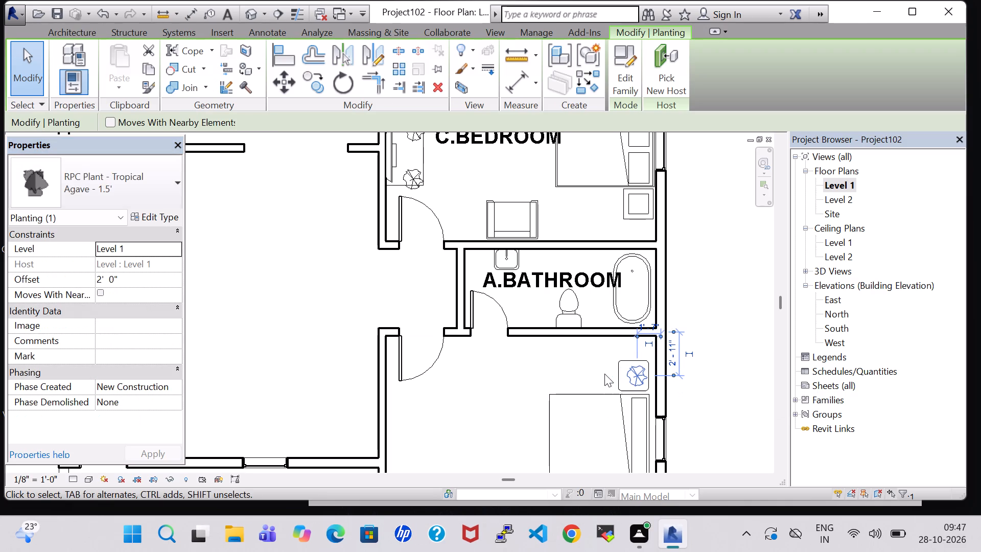
key("Left")
left_click(706, 258)
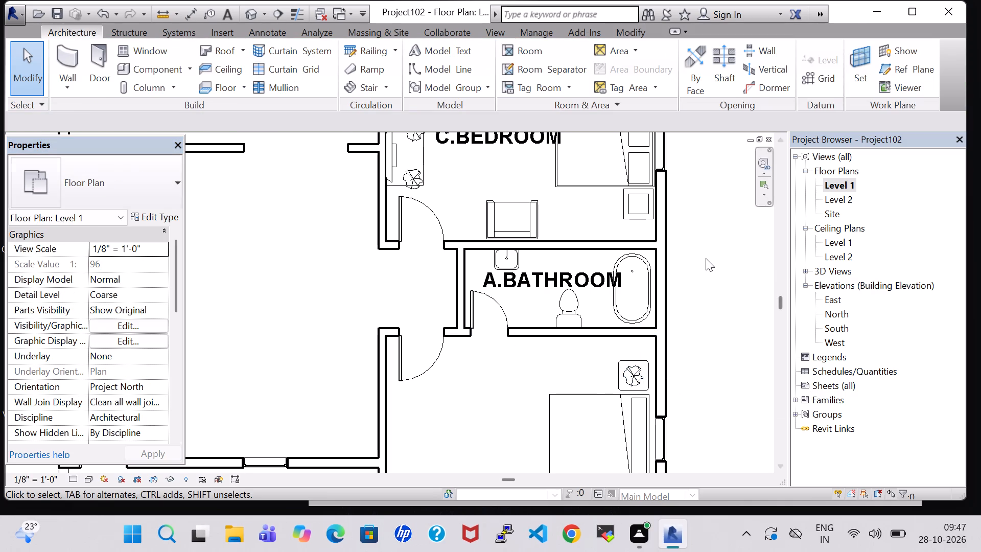
Nudge the coffee table beside the king bed south, to about 14' 4" from the bedroom's north wall.
scroll(702, 315, "down", 6)
middle_click_drag(729, 366, 731, 327)
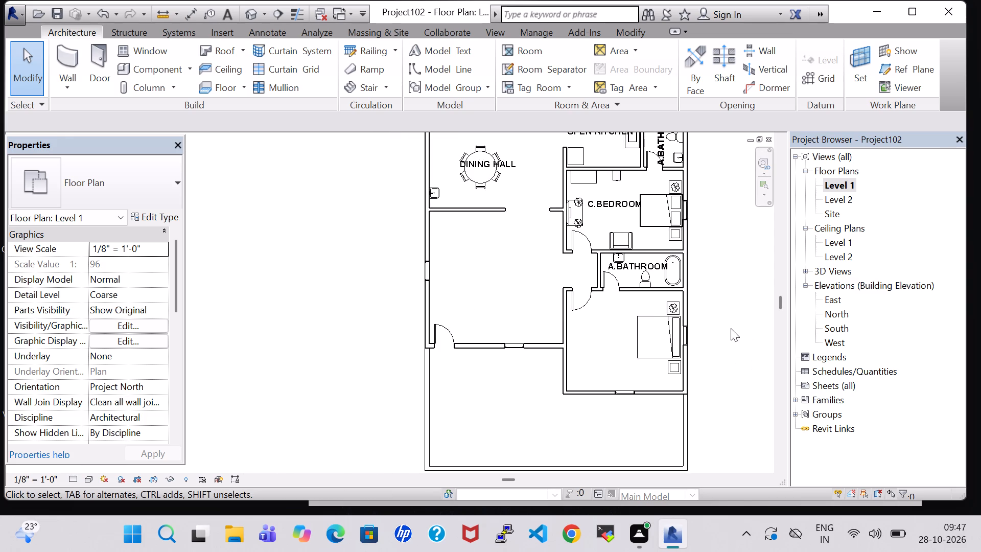
scroll(710, 349, "up", 5)
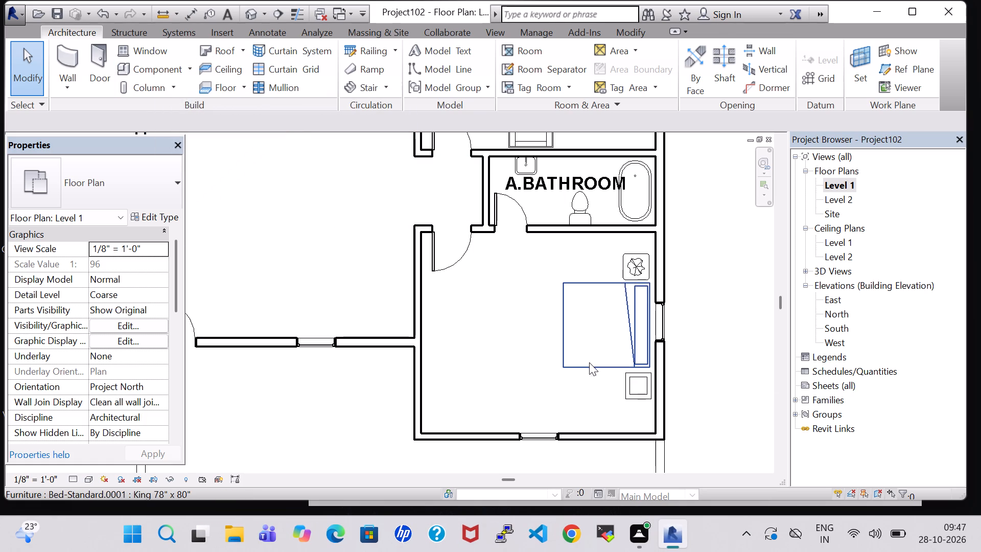
left_click(636, 386)
key("Down")
key("Down")
key("Down")
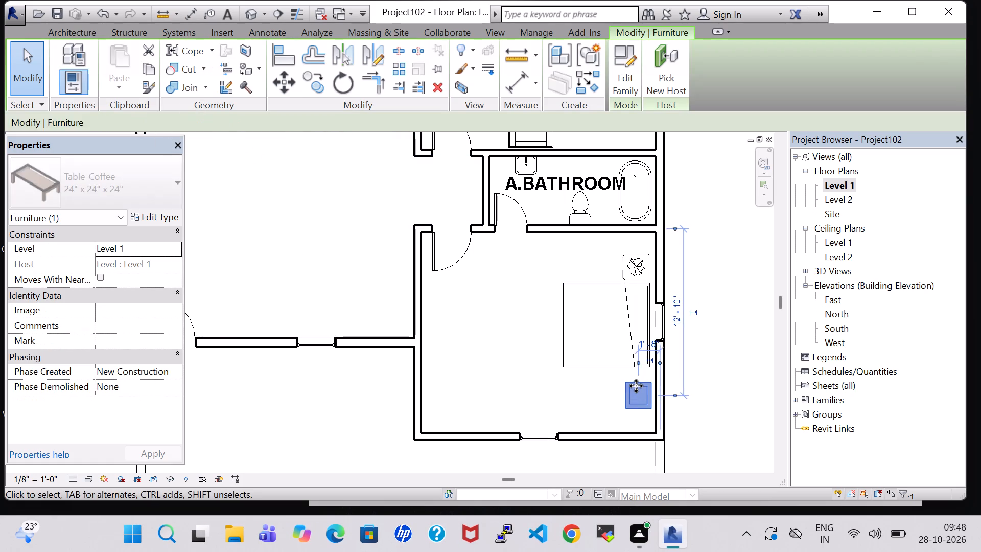
key("Down")
key("Down")
key("Down")
key("Down")
key("Down")
key("Down")
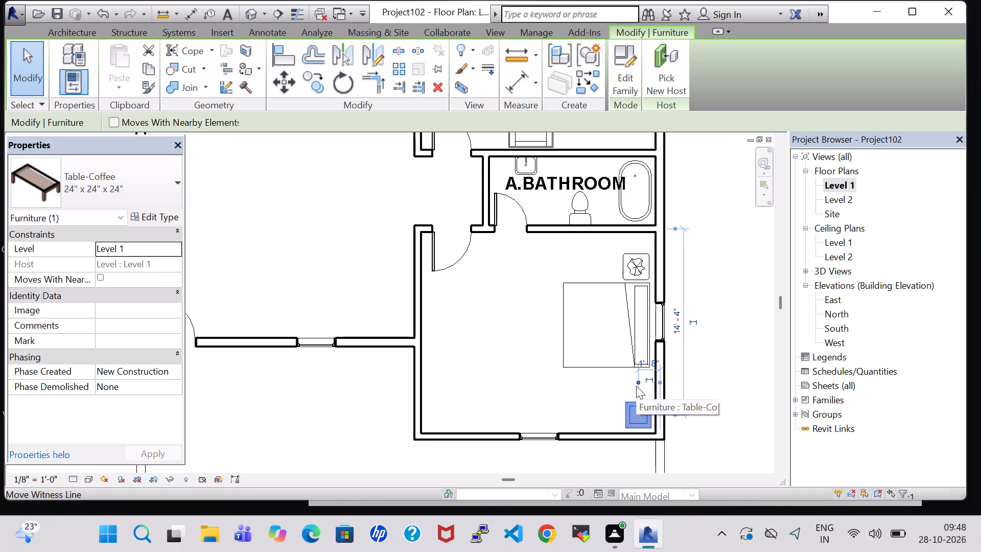
Nudge the king bed south to about 3' 1" from the south wall and slightly east to about 6 1/2" from the east wall.
left_click(605, 362)
key("Down")
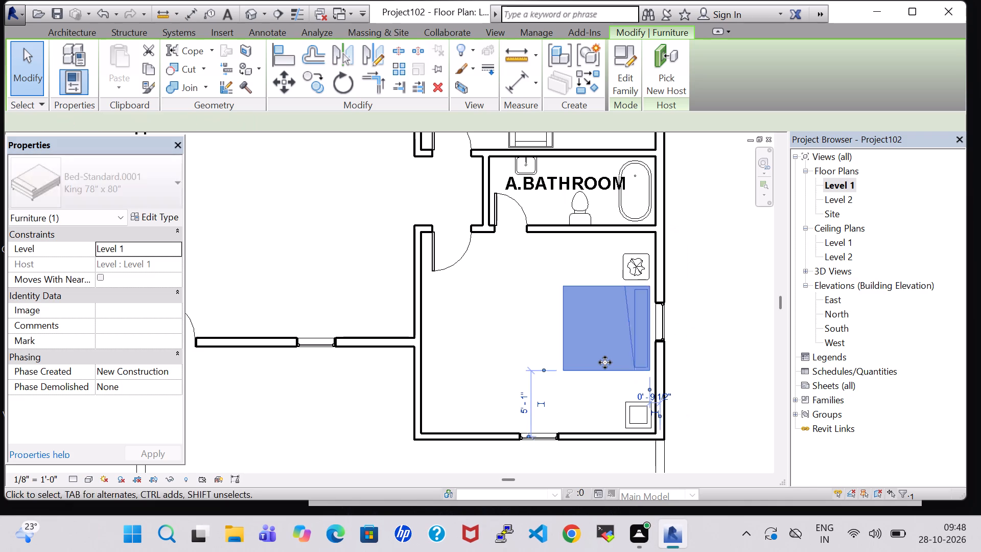
key("Down")
key("Down")
key("Down")
key("Down")
key("Down")
key("Down")
key("Down")
key("Down")
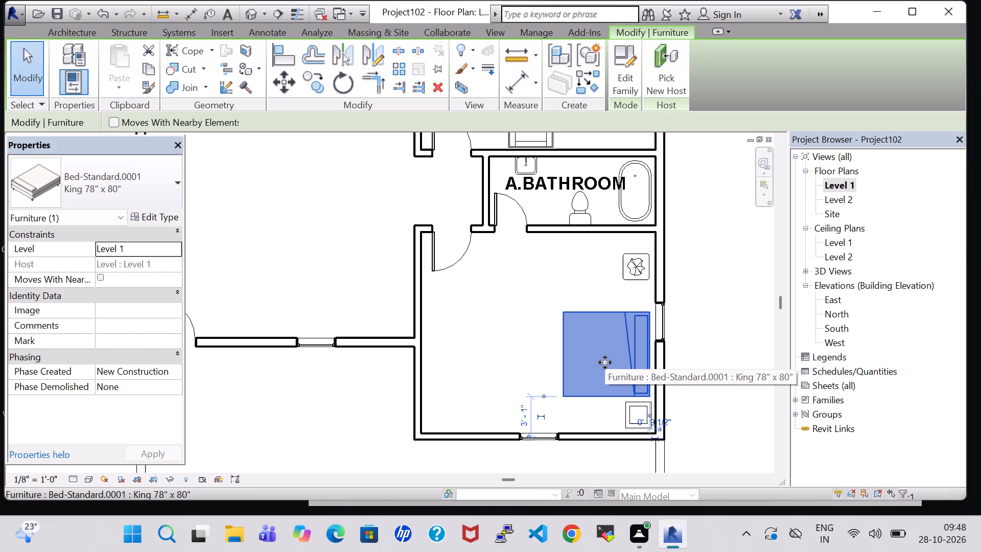
key("Right")
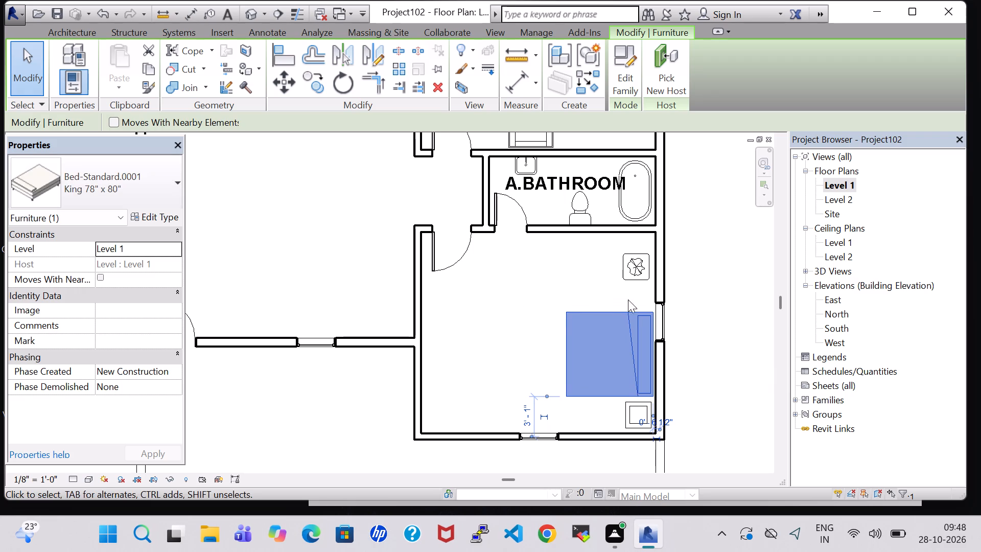
Nudge the casement window behind the king bed south along the east wall, to about 7' 1" from the south wall.
left_click(667, 306)
key("Down")
key("Down")
key("Down")
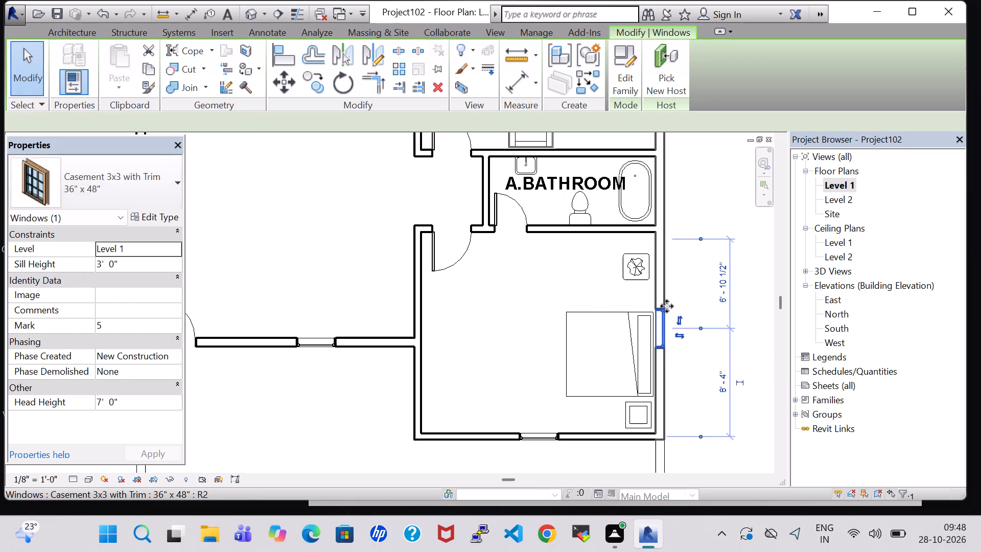
key("Down")
key("Down")
key("Down")
key("Down")
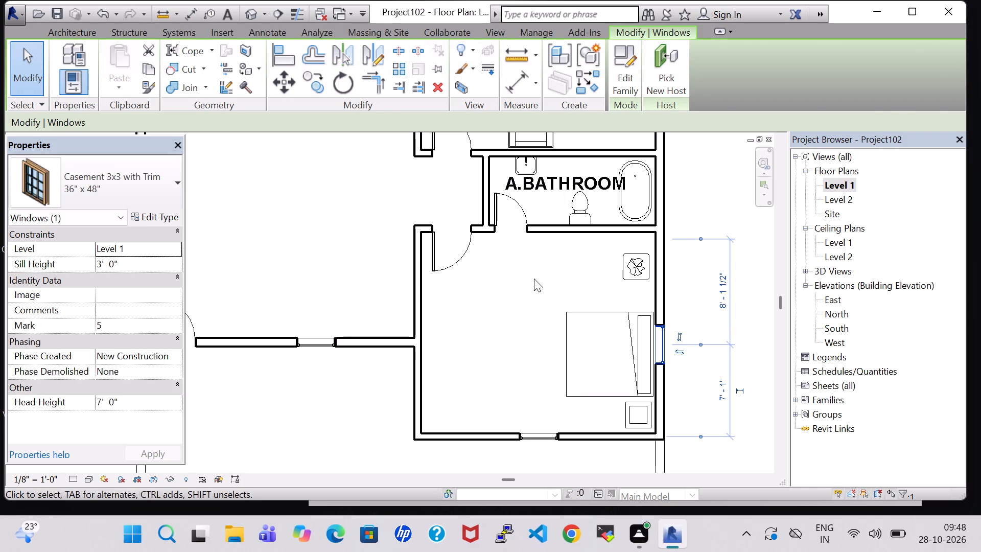
left_click(552, 273)
Nudge the end table north of the king bed south, to about 4' 2" from the bedroom's north wall.
left_click(618, 275)
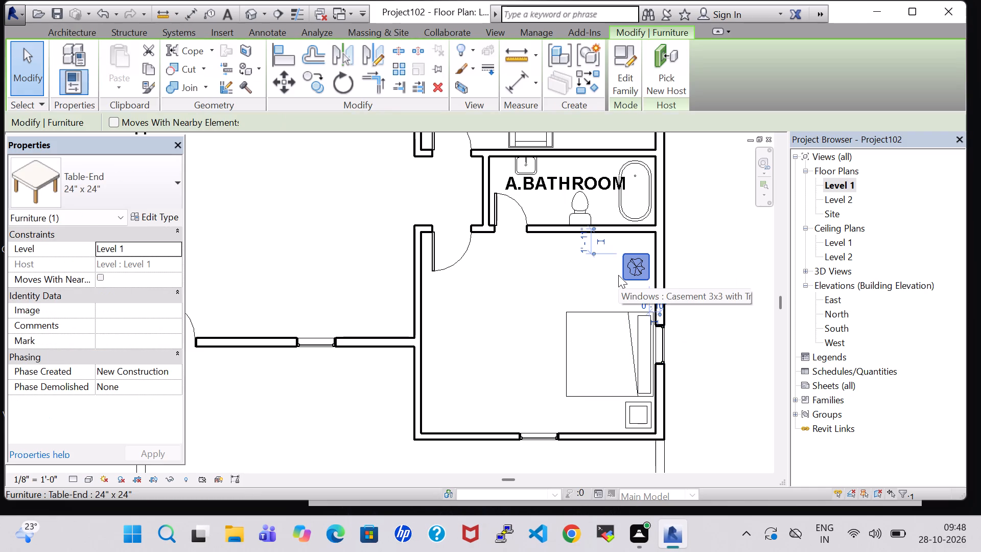
key("Down")
key("Down")
key("Down")
key("Down")
key("Down")
key("Down")
key("Down")
key("Down")
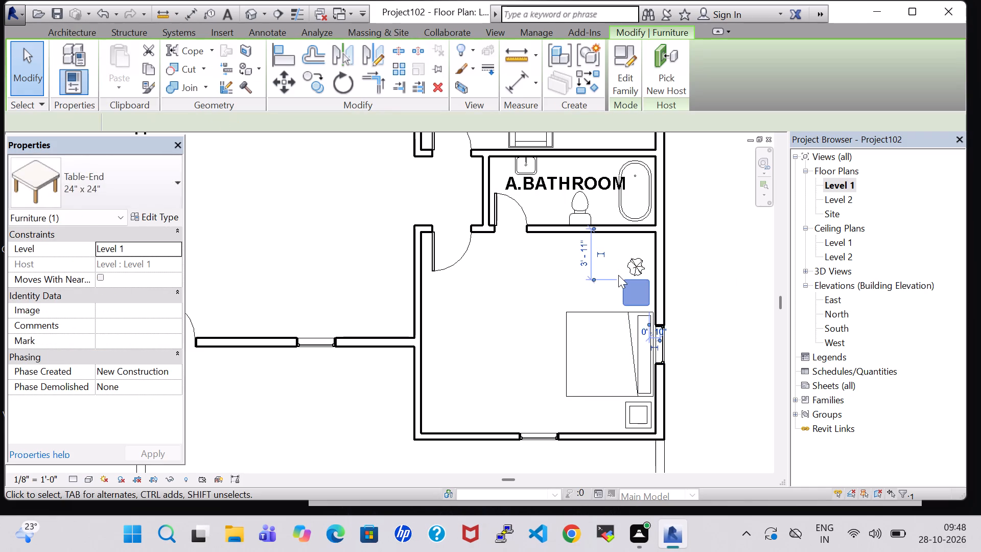
key("Down")
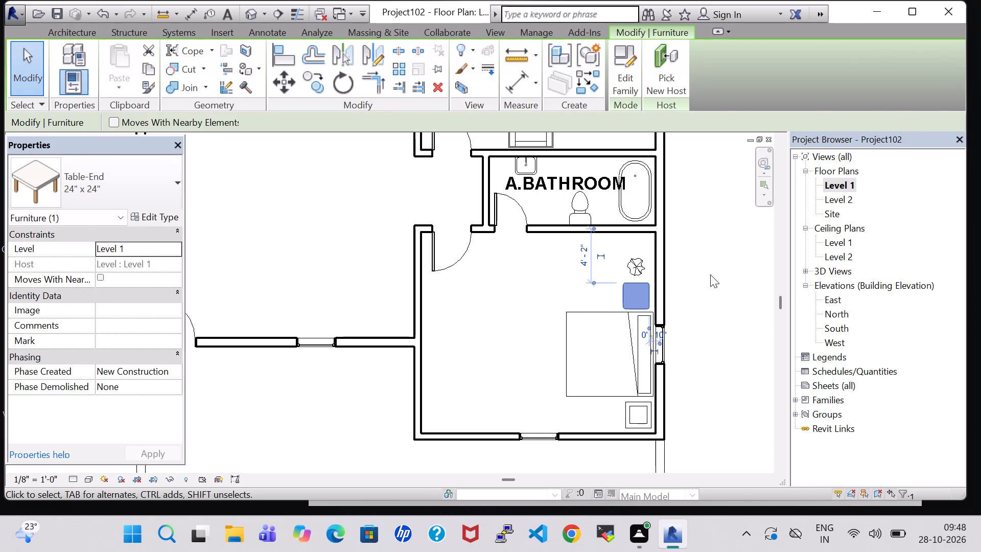
left_click(710, 274)
Nudge the agave plant south onto the relocated end table, to about 5' 2" from the bedroom's north wall.
left_click(635, 266)
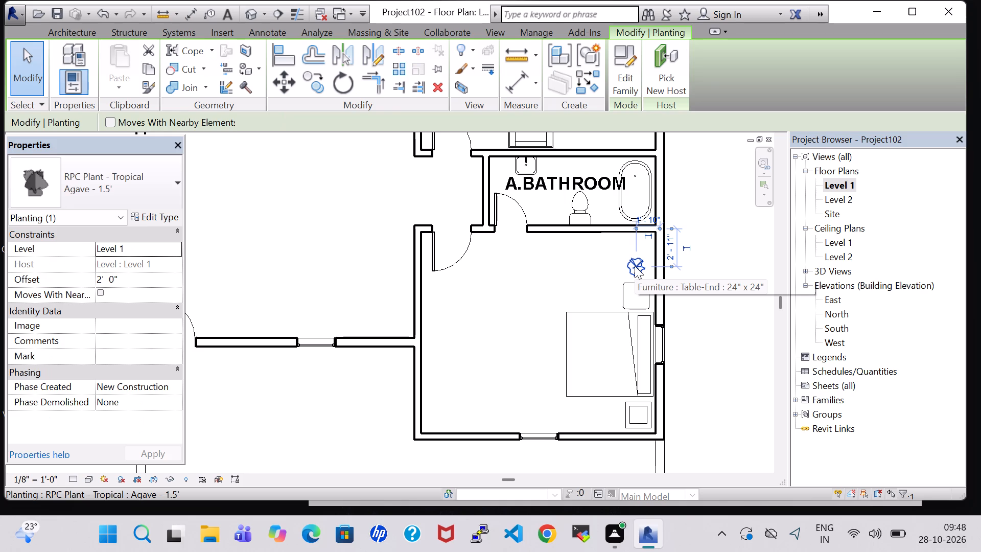
key("Down")
key("Down")
key("Down")
key("Down")
key("Down")
key("Down")
key("Down")
key("Down")
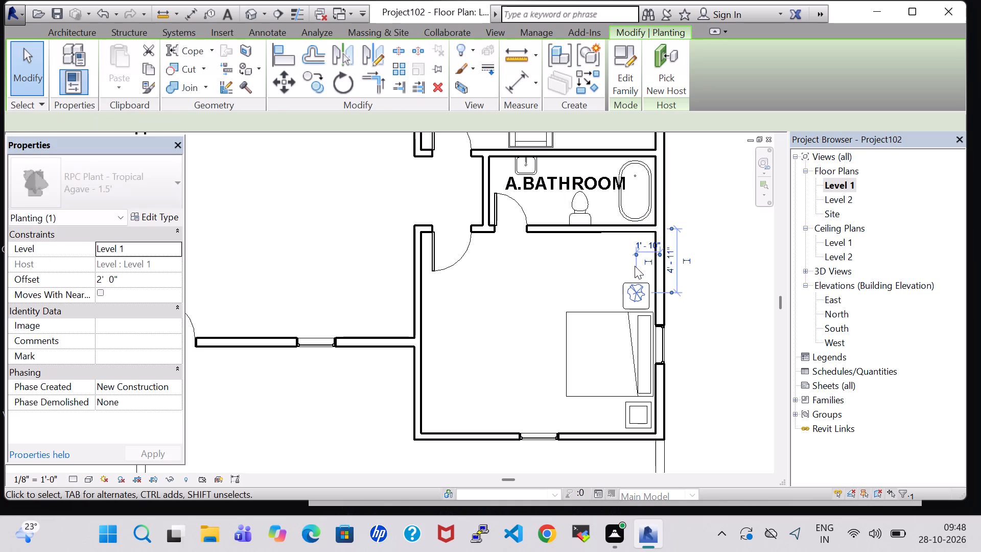
key("Down")
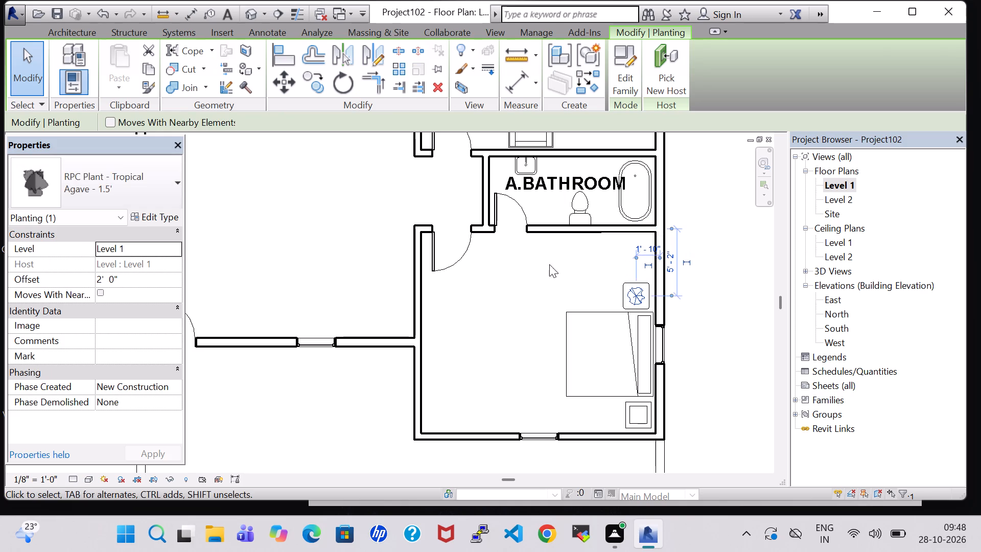
left_click(509, 269)
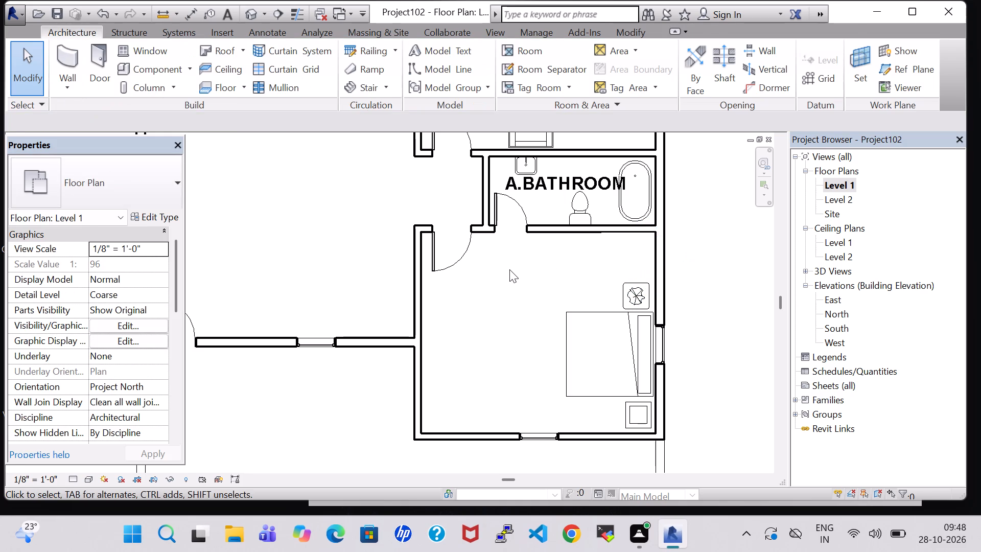
Nudge the agave plant slightly east on the end table, to about 1' 9" from the east wall.
scroll(509, 269, "up", 6)
middle_click_drag(509, 269, 319, 273)
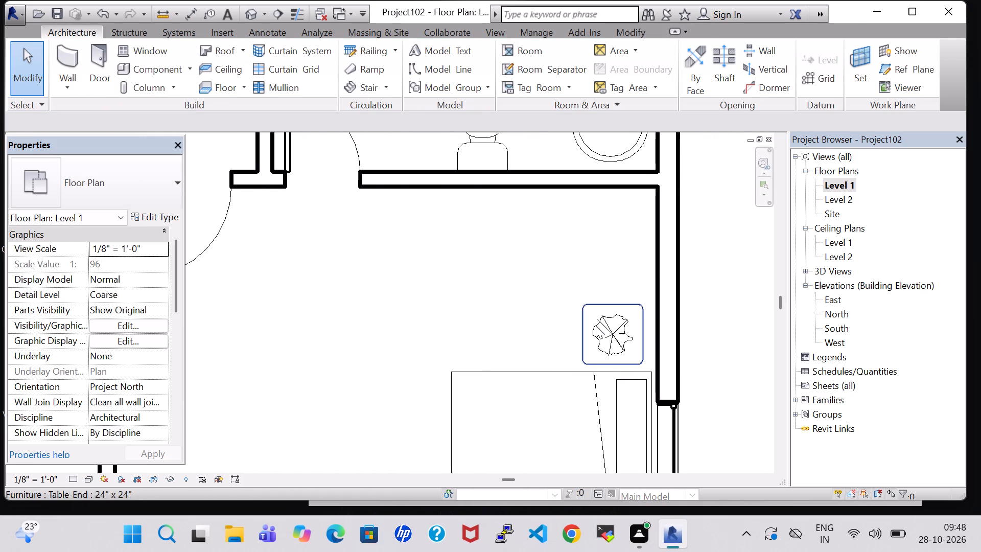
left_click(596, 326)
key("Right")
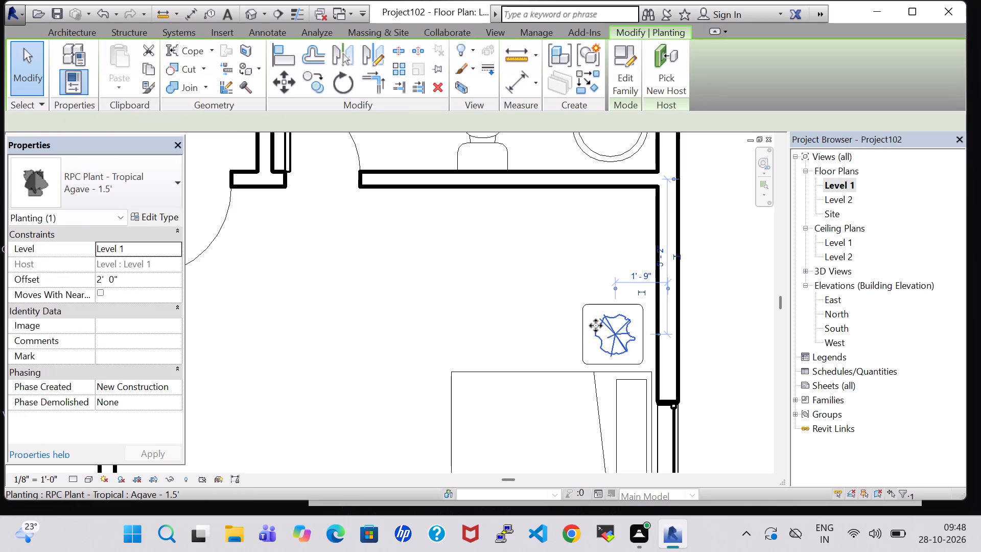
left_click(438, 289)
Create a dresser similar to the one in C.BEDROOM against the southeast bedroom's north wall, its east side aligned with the end table.
scroll(438, 289, "down", 5)
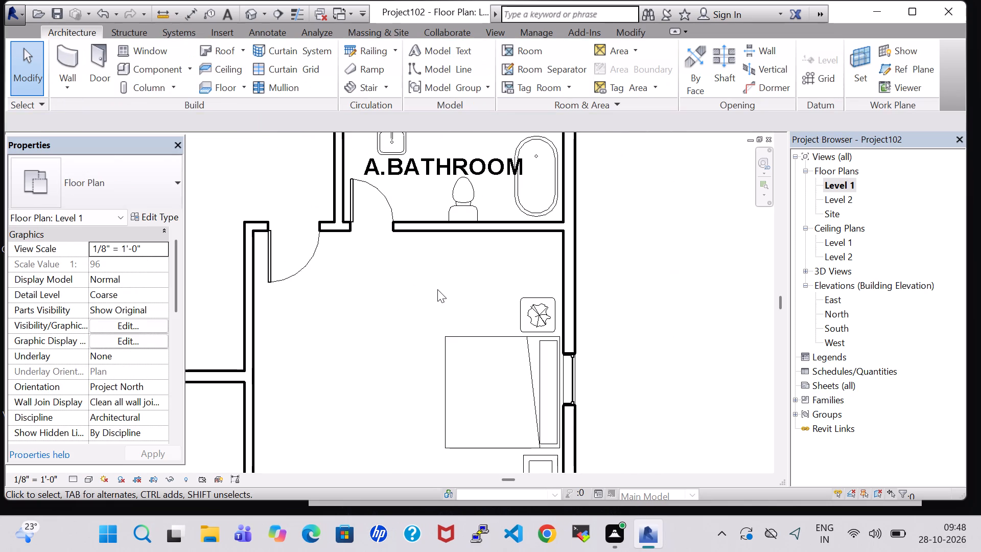
middle_click_drag(586, 409, 622, 367)
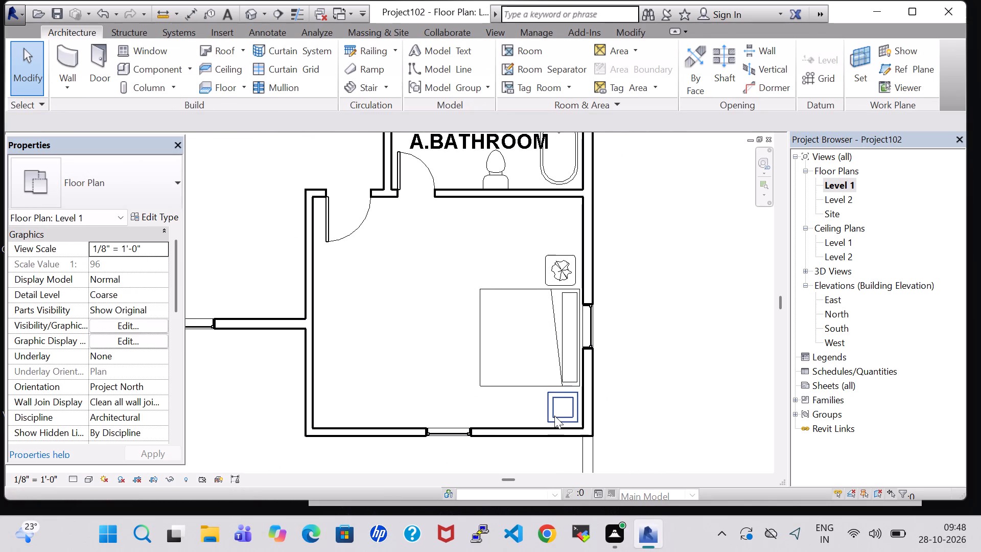
scroll(431, 324, "down", 3)
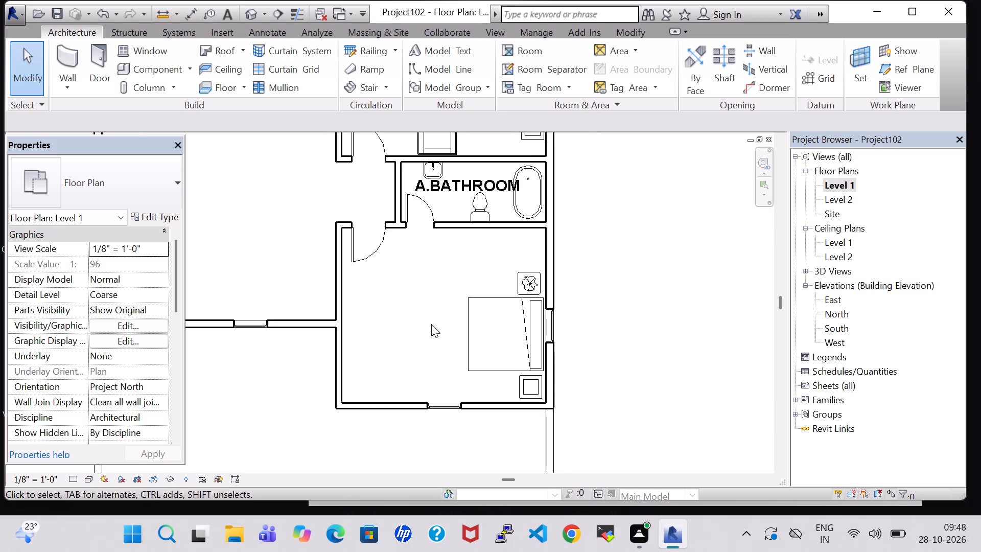
middle_click_drag(422, 283, 460, 400)
left_click(421, 193)
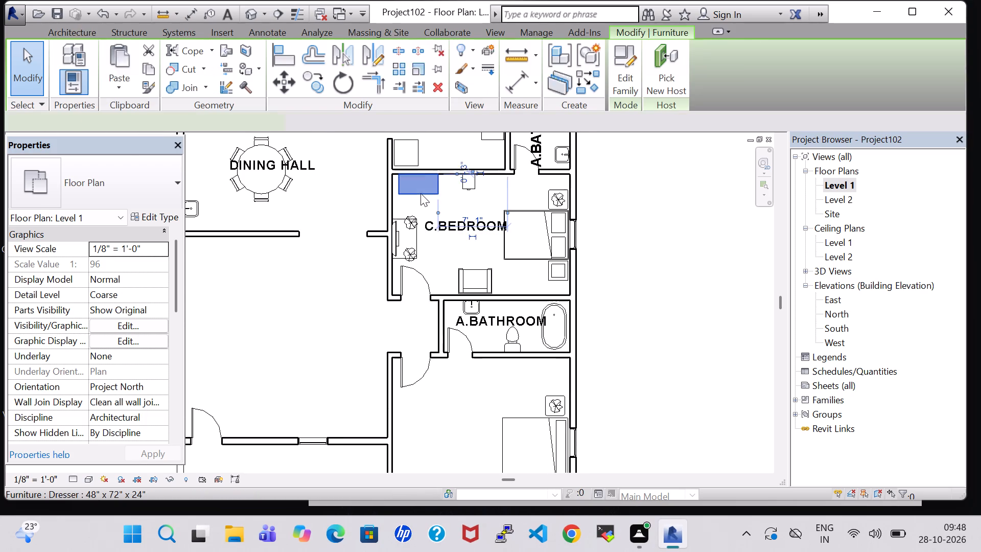
right_click(421, 193)
left_click(509, 267)
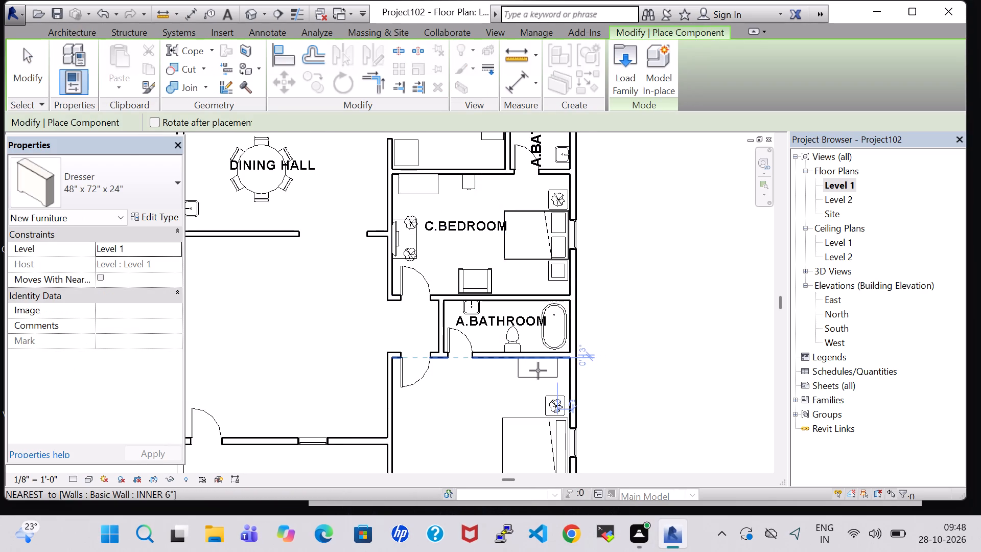
scroll(538, 371, "up", 6)
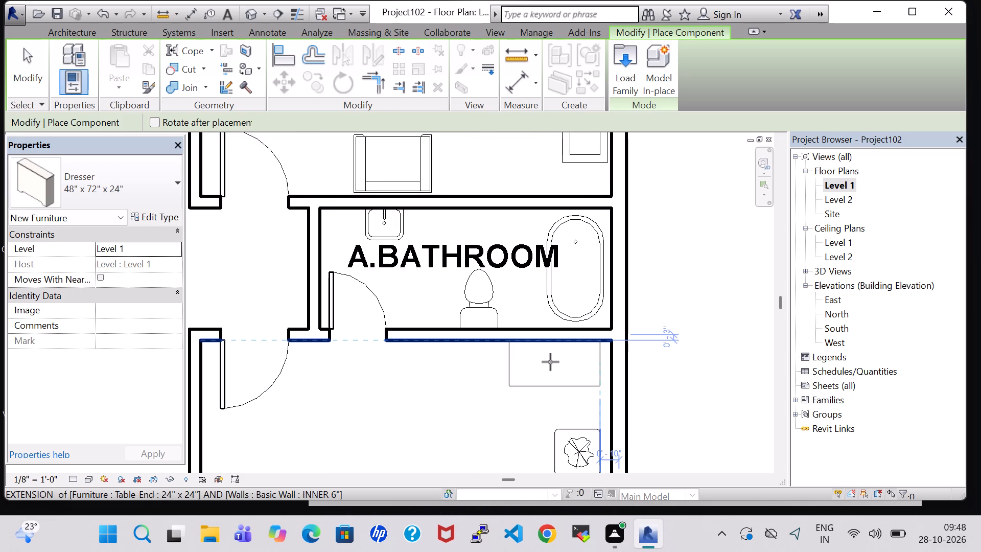
left_click(550, 362)
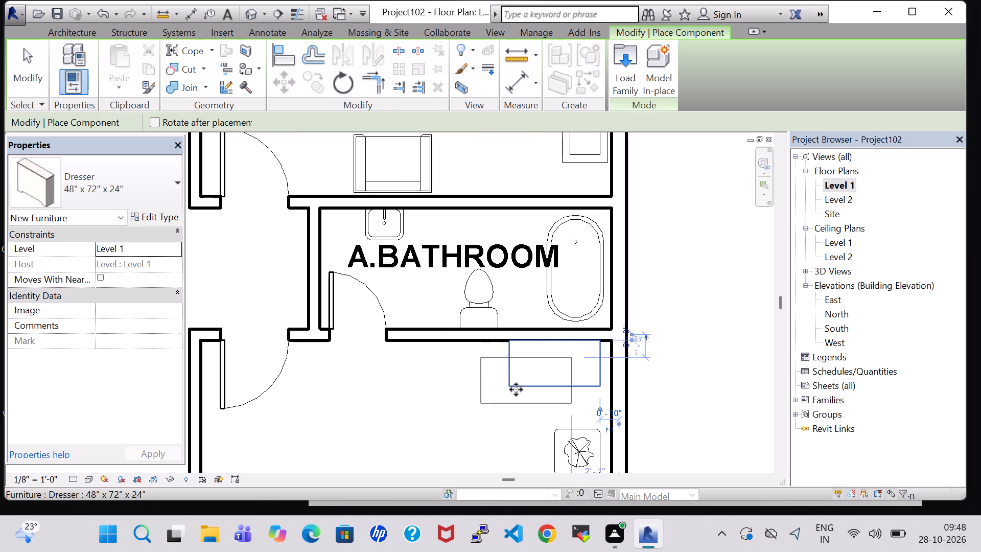
key("Escape")
key("Escape")
Create a two-drawer file cabinet like C.BEDROOM's against the southeast bedroom's north wall, about 7' 8" from the east wall.
scroll(464, 388, "down", 4)
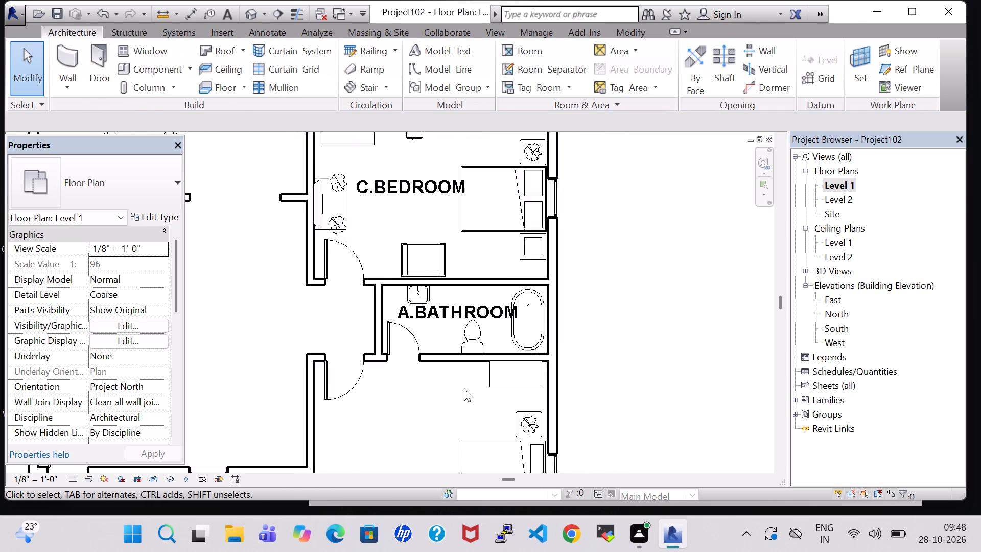
scroll(464, 388, "down", 2)
left_click(427, 197)
right_click(427, 197)
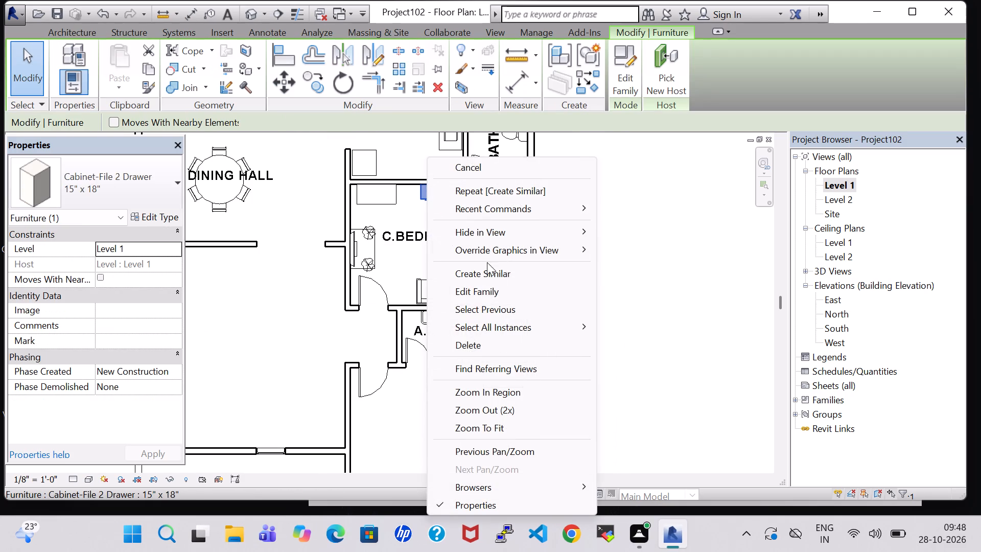
left_click(495, 276)
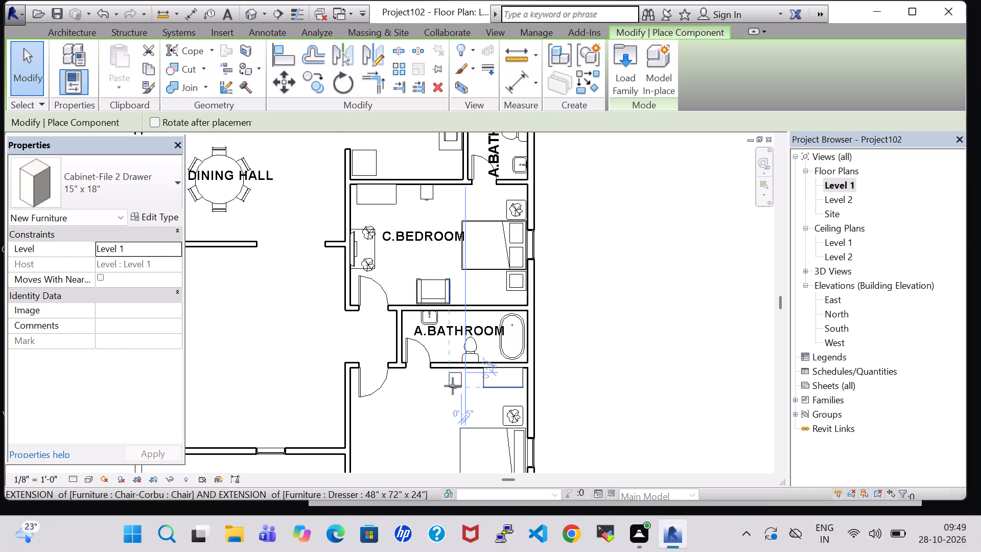
scroll(453, 386, "up", 6)
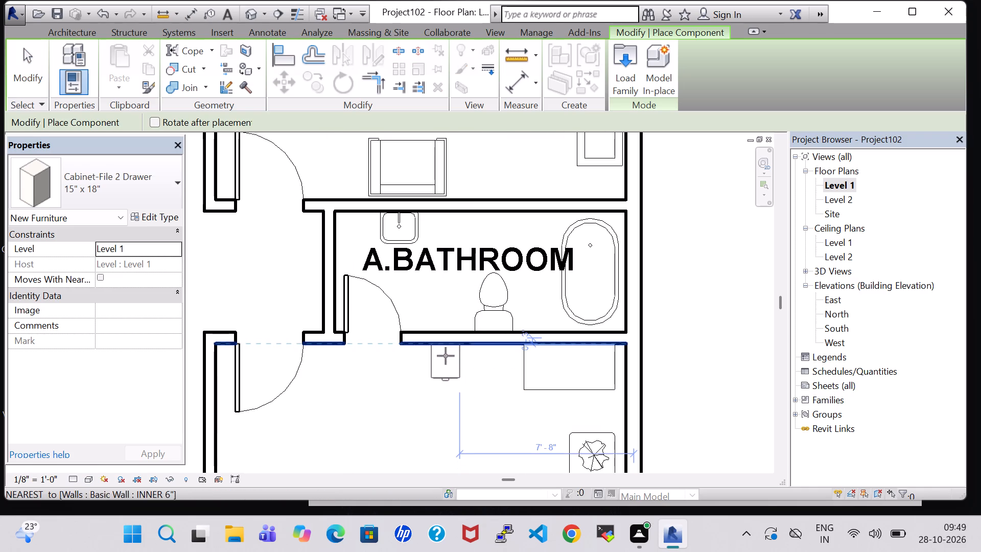
left_click(446, 356)
key("Escape")
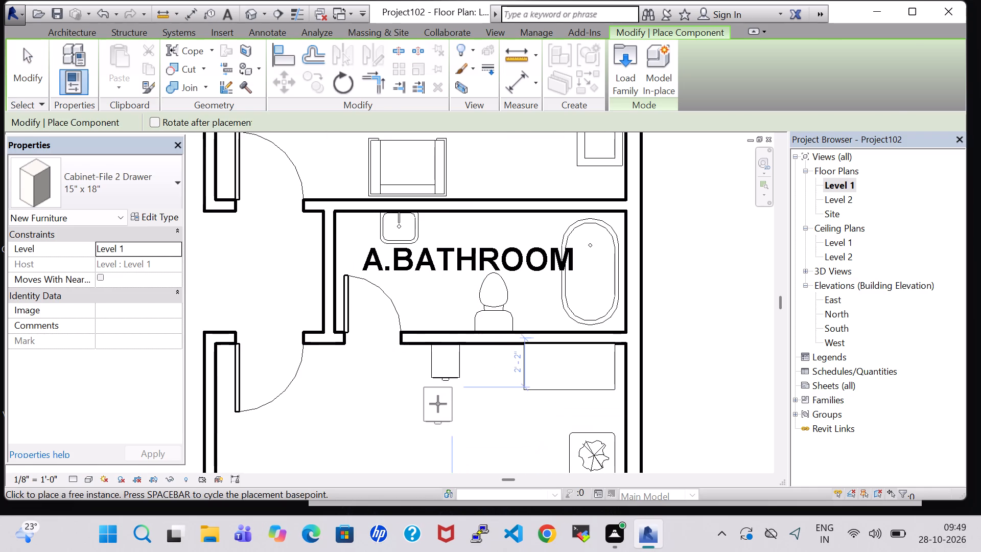
key("Escape")
Create an elliptical mirror similar to A.BATHROOM's on the southeast bedroom's north wall, centred behind the file cabinet.
middle_click_drag(483, 172, 511, 201)
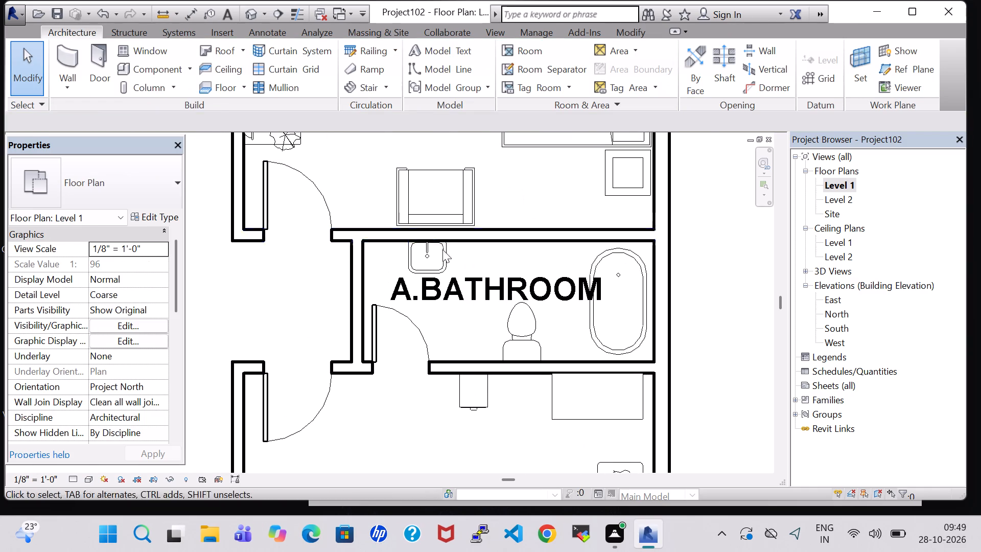
scroll(439, 250, "up", 8)
left_click(520, 270)
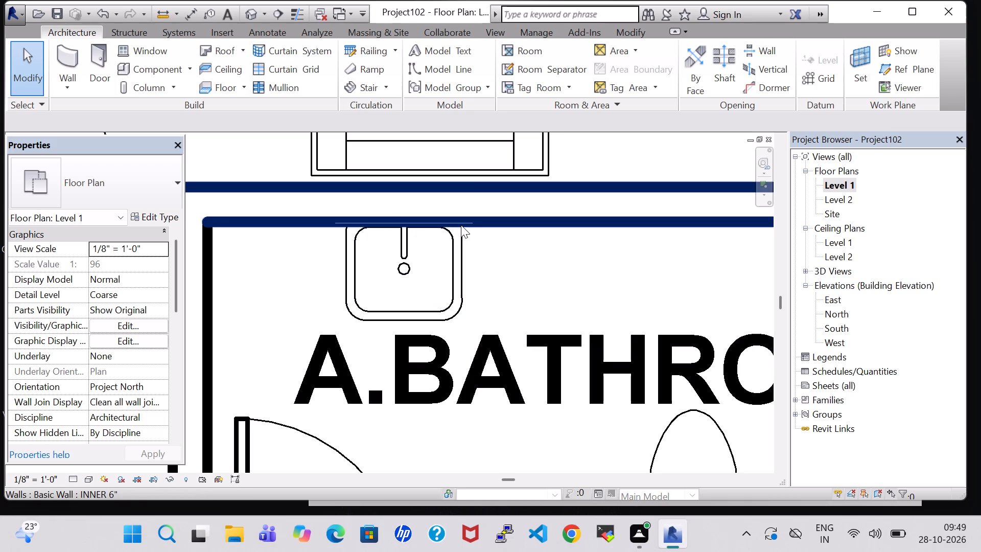
left_click(462, 224)
left_click(527, 274)
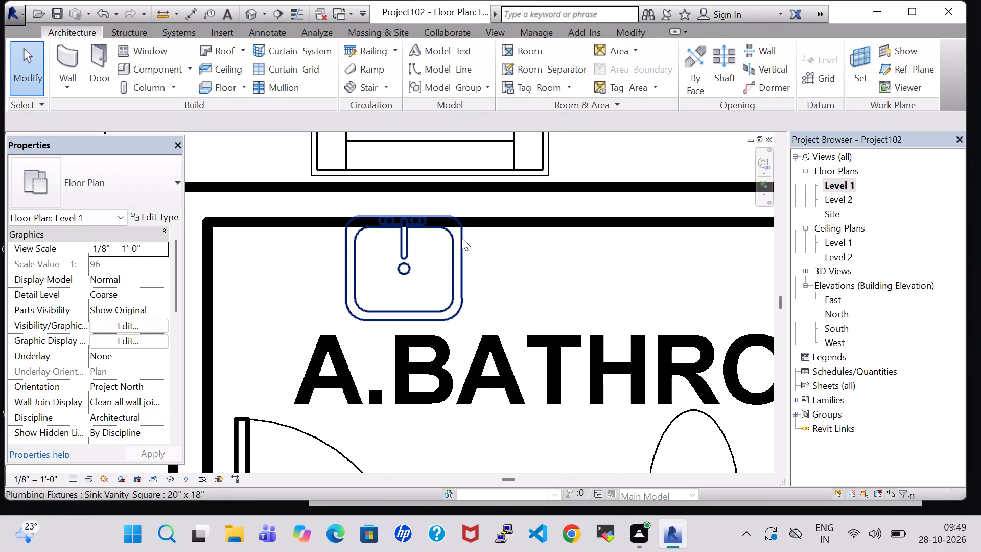
scroll(461, 238, "up", 5)
left_click(473, 210)
right_click(473, 210)
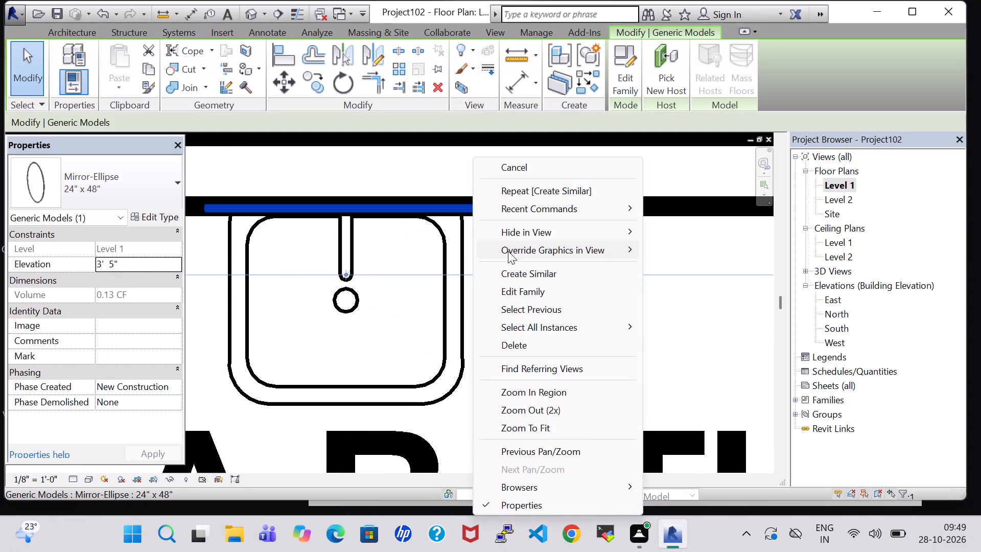
left_click(522, 271)
middle_click(515, 392)
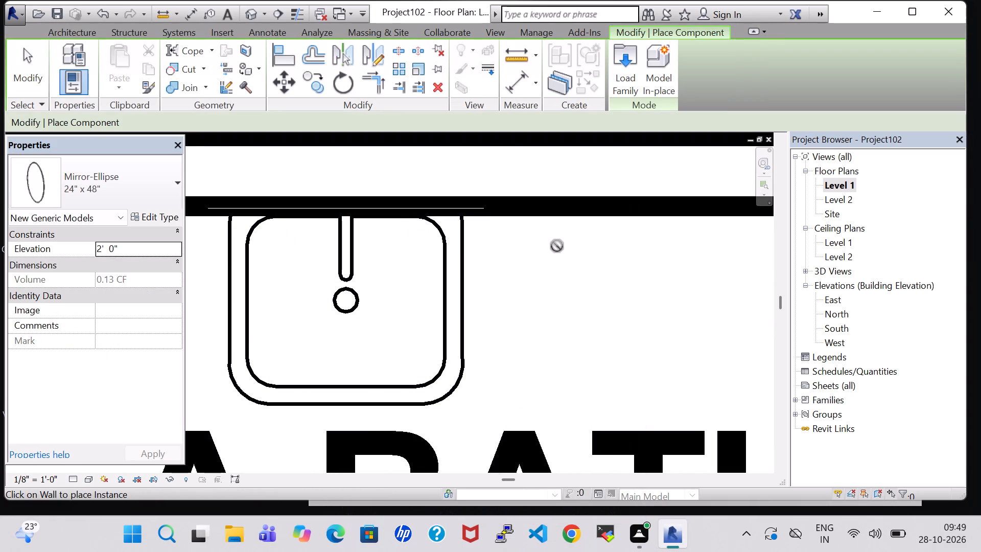
scroll(554, 322, "down", 3)
middle_click_drag(552, 384, 576, 185)
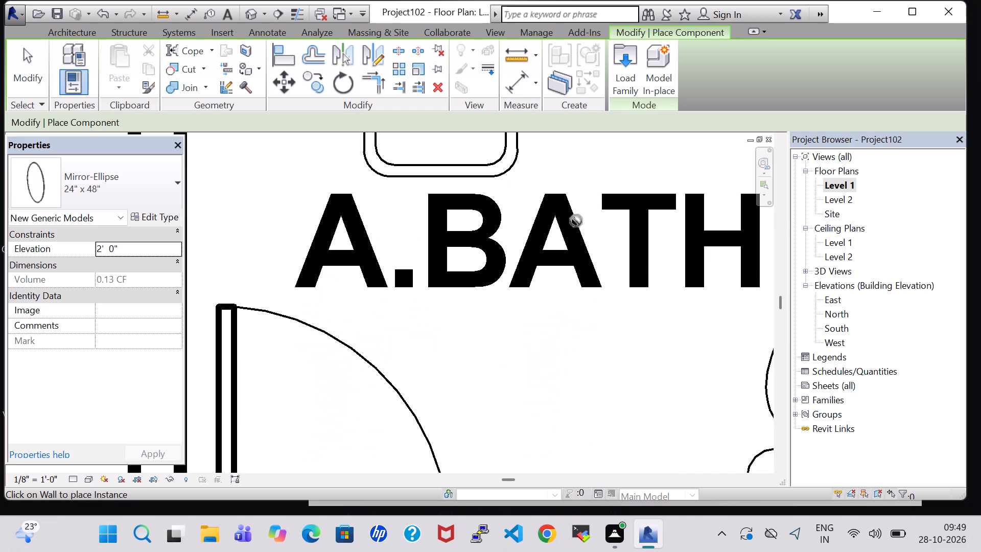
scroll(594, 394, "down", 4)
middle_click_drag(594, 394, 585, 207)
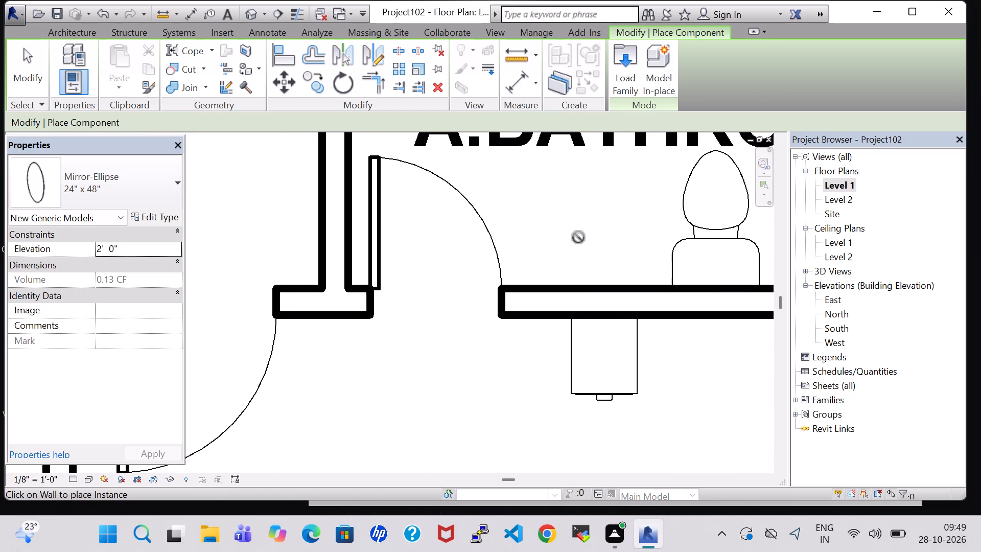
left_click(601, 313)
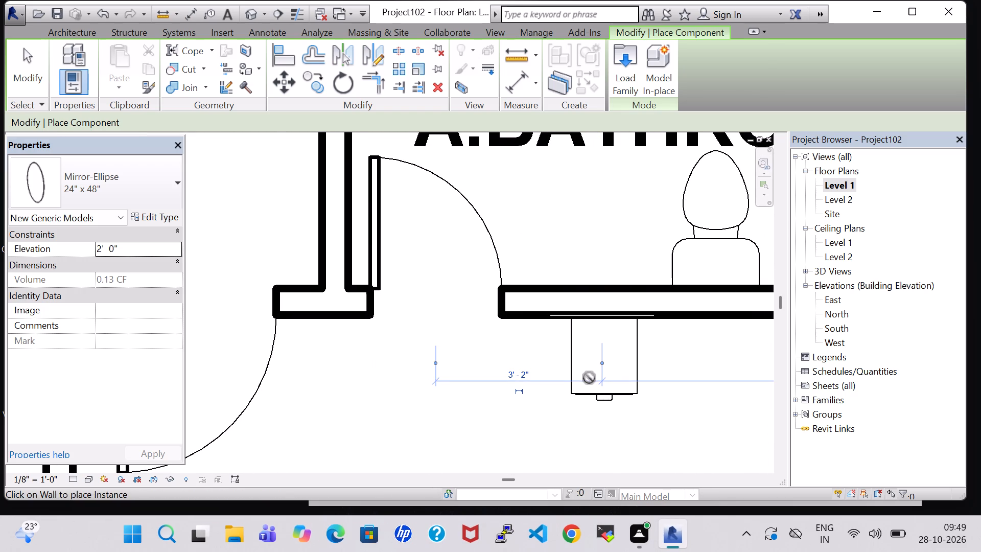
key("Escape")
key("Escape")
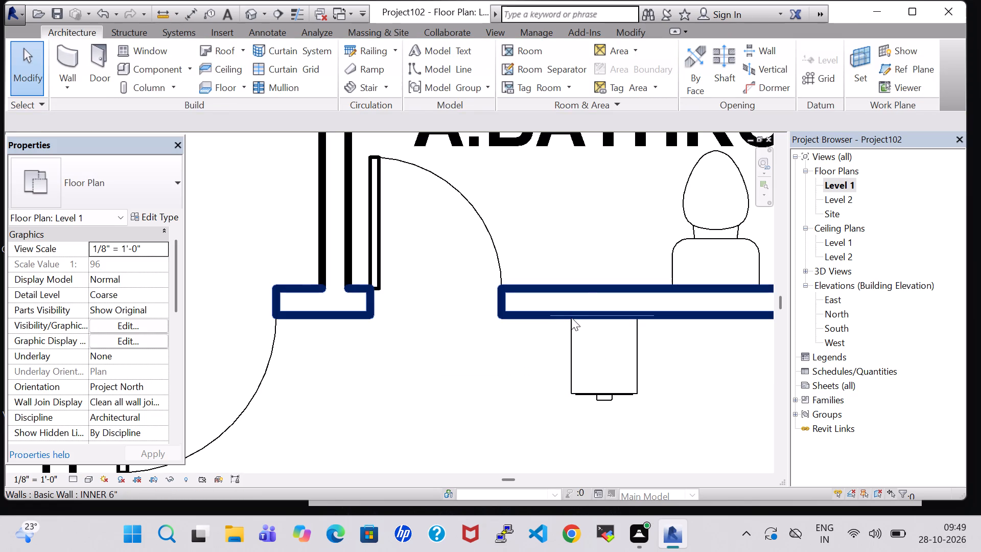
Set the elevation of the elliptical mirror behind the file cabinet to 3' 0".
left_click(553, 314)
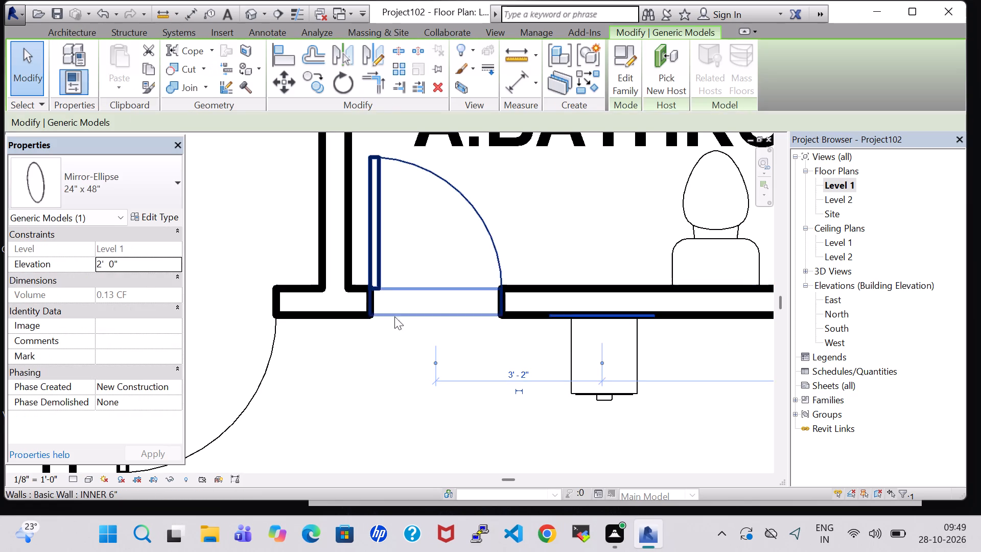
left_click(100, 267)
left_click(100, 267)
key("BackSpace")
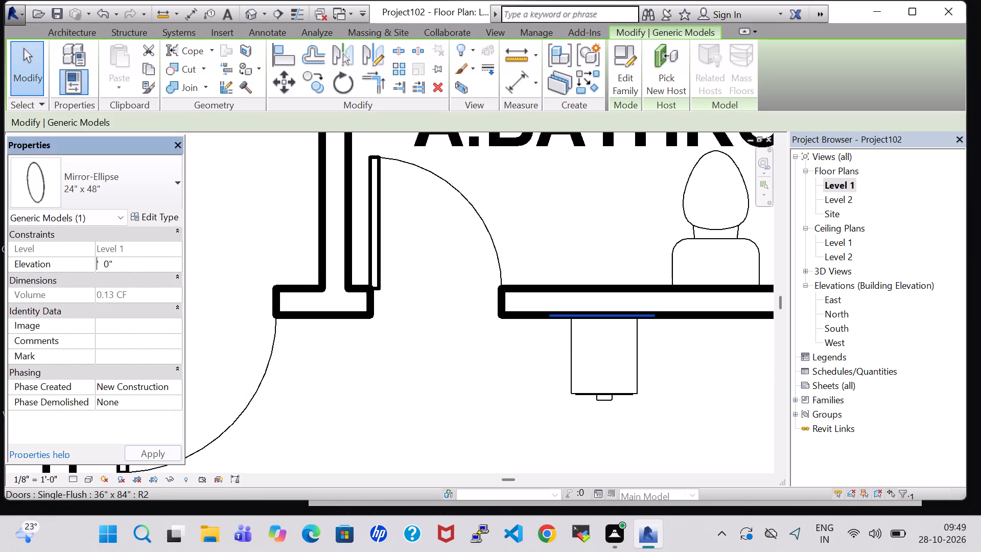
key("3")
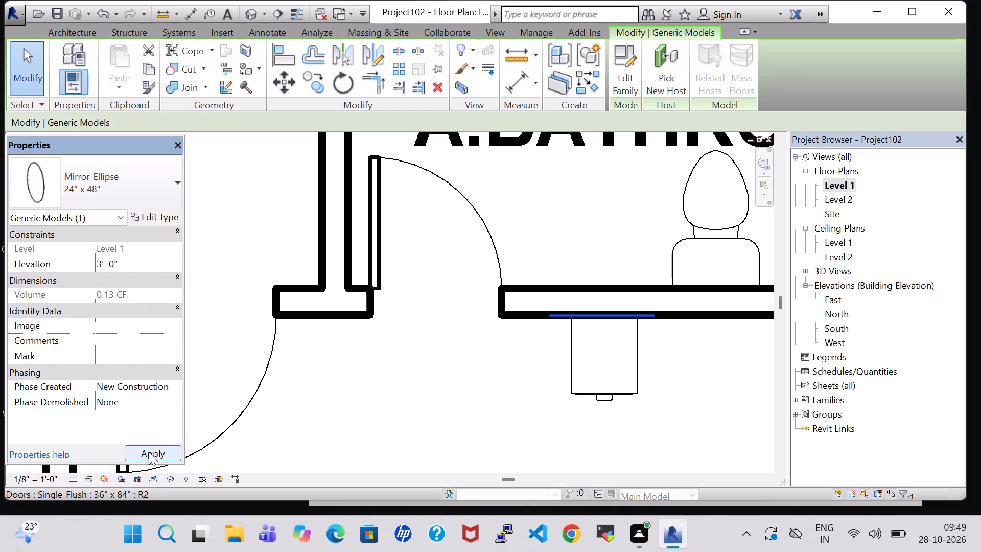
left_click(149, 452)
left_click(515, 414)
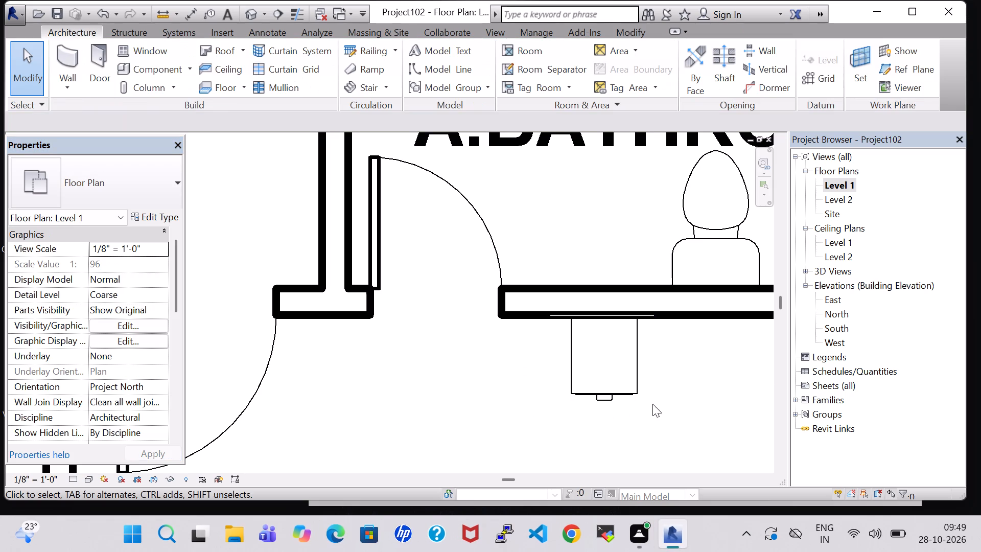
Examine the southeast bedroom's dresser, file cabinet and mirror in the 3D view and return to the Level 1 plan.
middle_click_drag(674, 395, 549, 394)
left_click(246, 18)
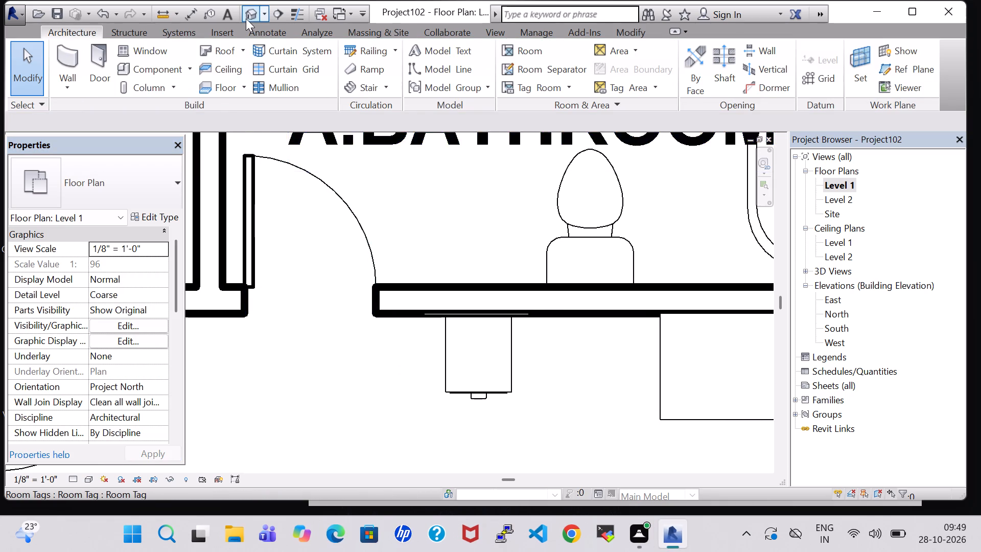
middle_click_drag(519, 320, 499, 320)
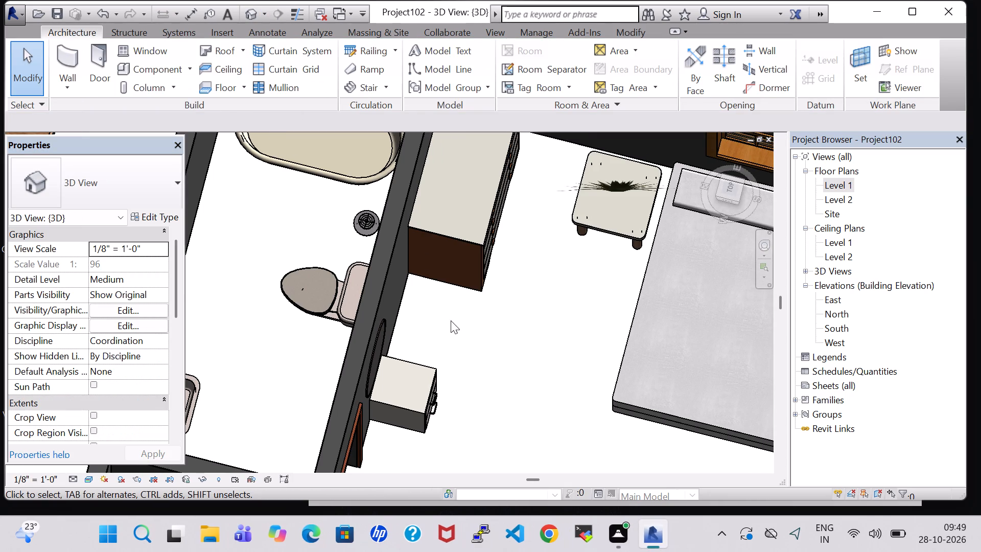
scroll(578, 375, "down", 6)
middle_click_drag(498, 362, 460, 358)
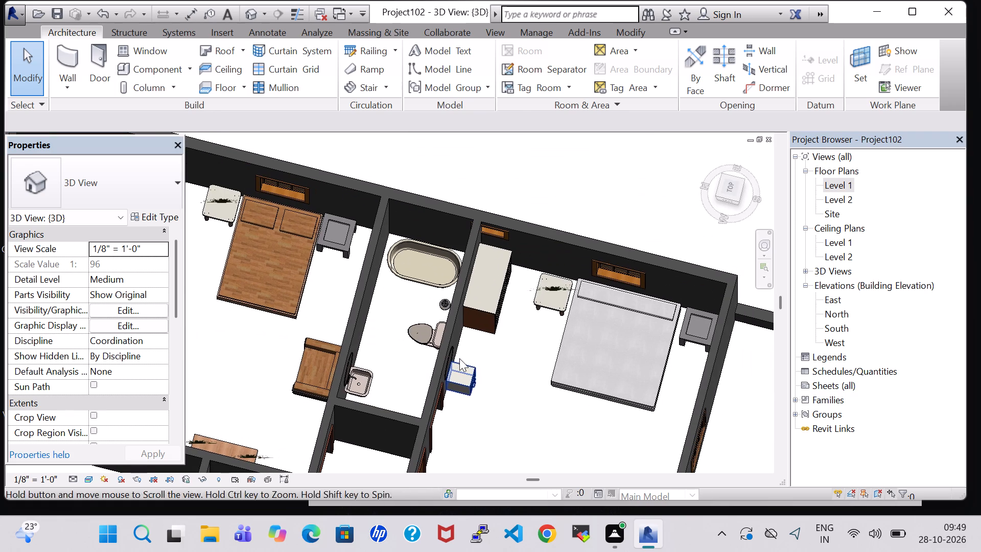
middle_click(404, 313, "shift")
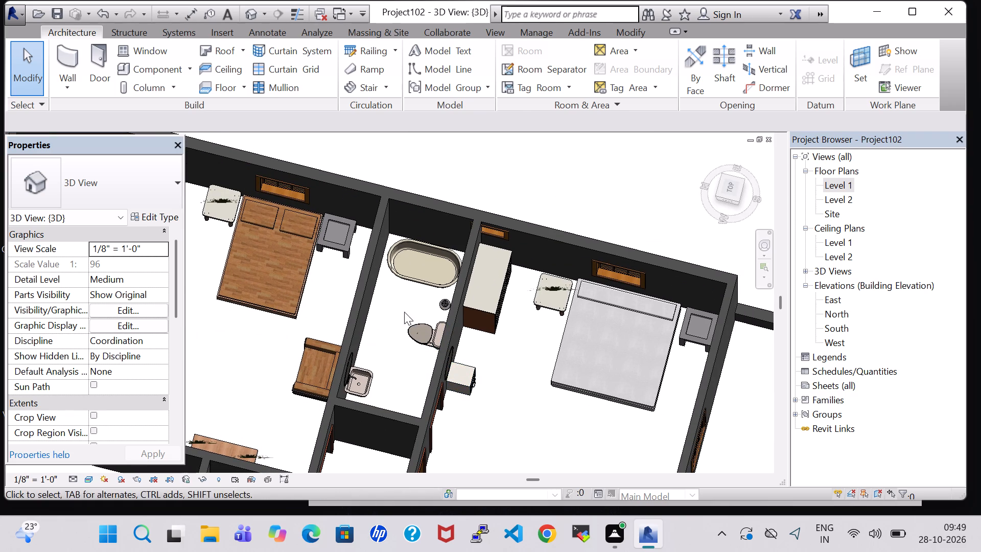
middle_click_drag(525, 409, 439, 318, "shift")
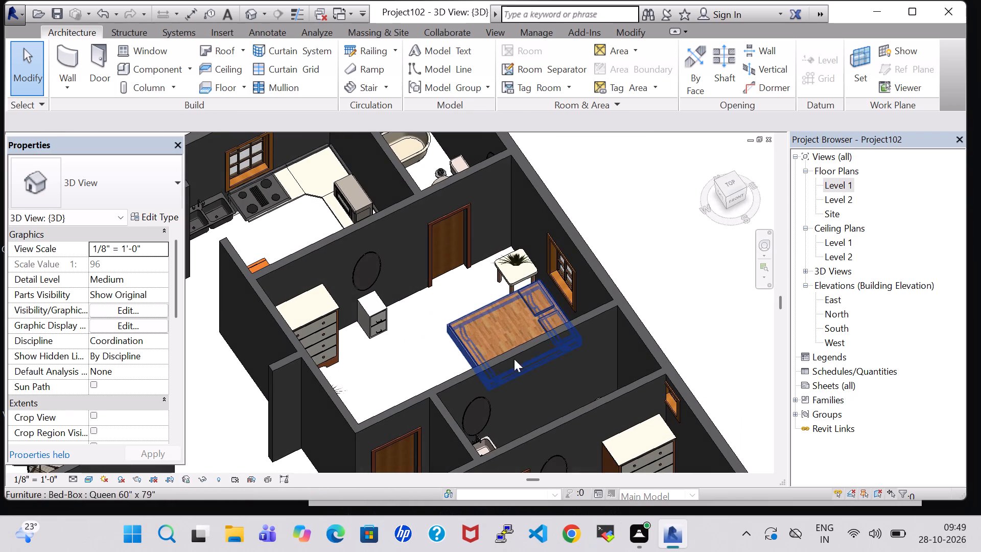
middle_click_drag(565, 391, 430, 242)
middle_click_drag(421, 433, 386, 363)
middle_click_drag(452, 428, 451, 418, "shift")
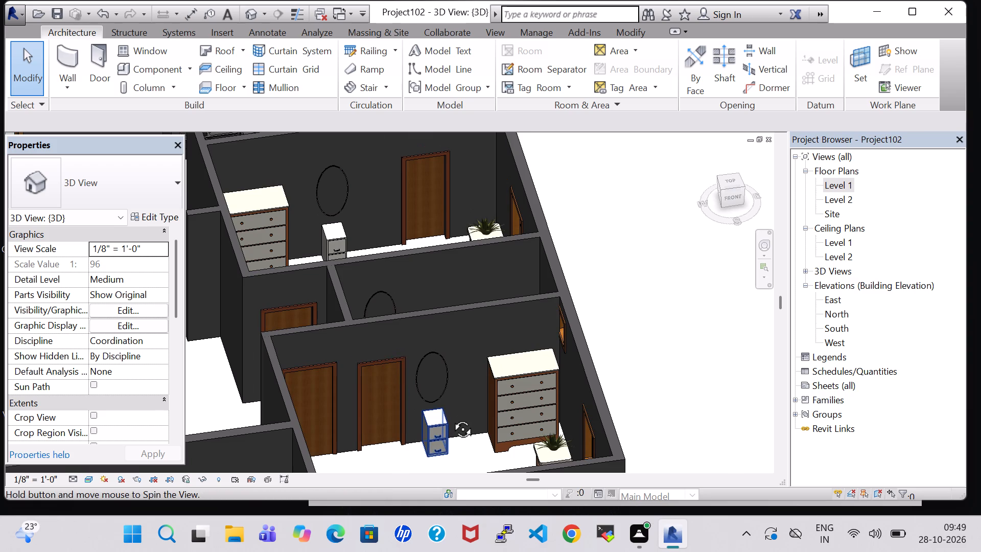
middle_click_drag(451, 418, 482, 436, "shift")
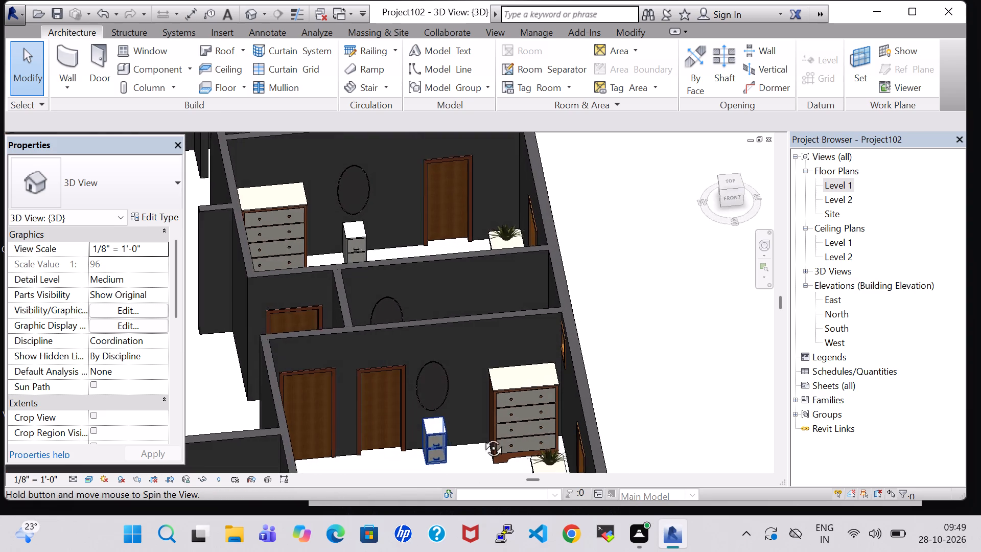
middle_click_drag(482, 436, 487, 438, "shift")
middle_click_drag(492, 441, 499, 444, "shift")
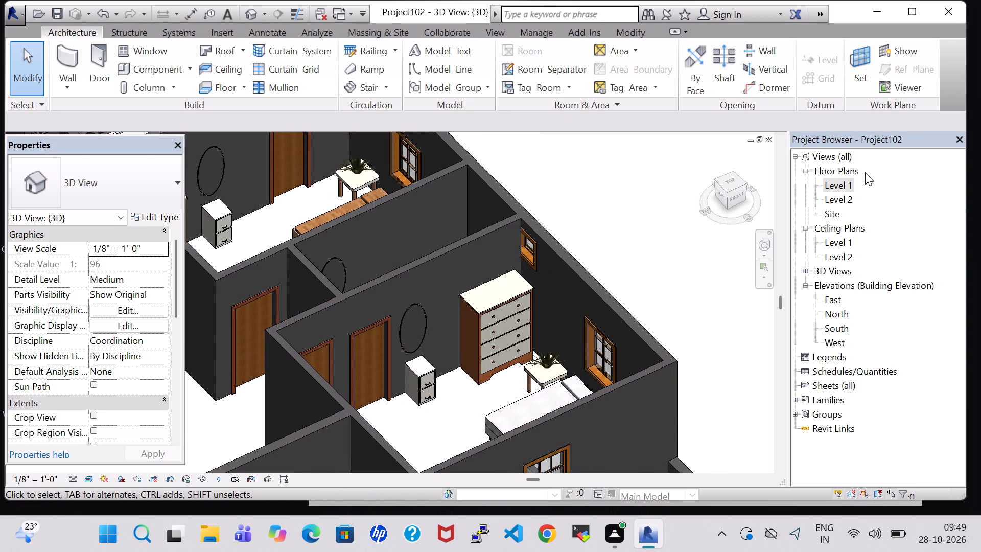
double_click(847, 188)
scroll(673, 254, "down", 4)
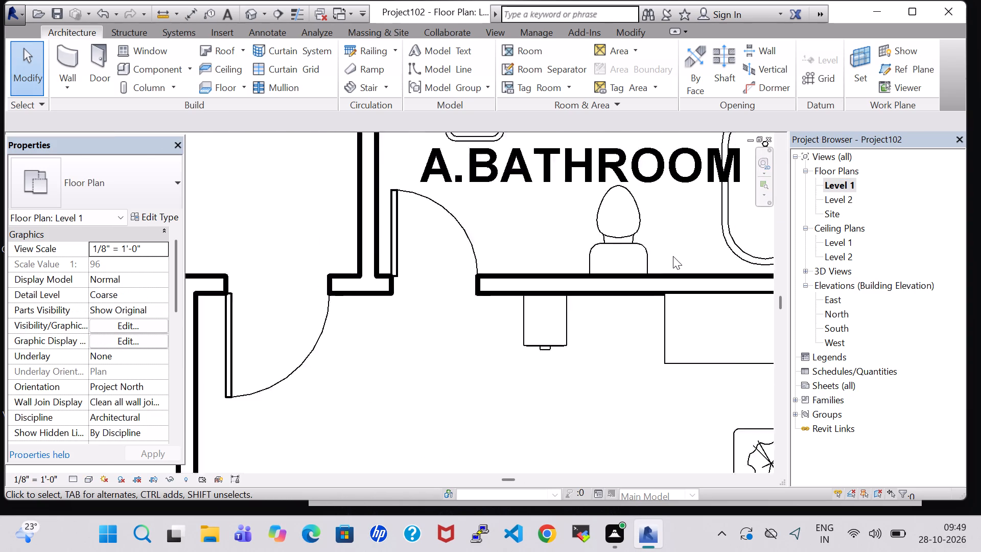
scroll(673, 256, "down", 2)
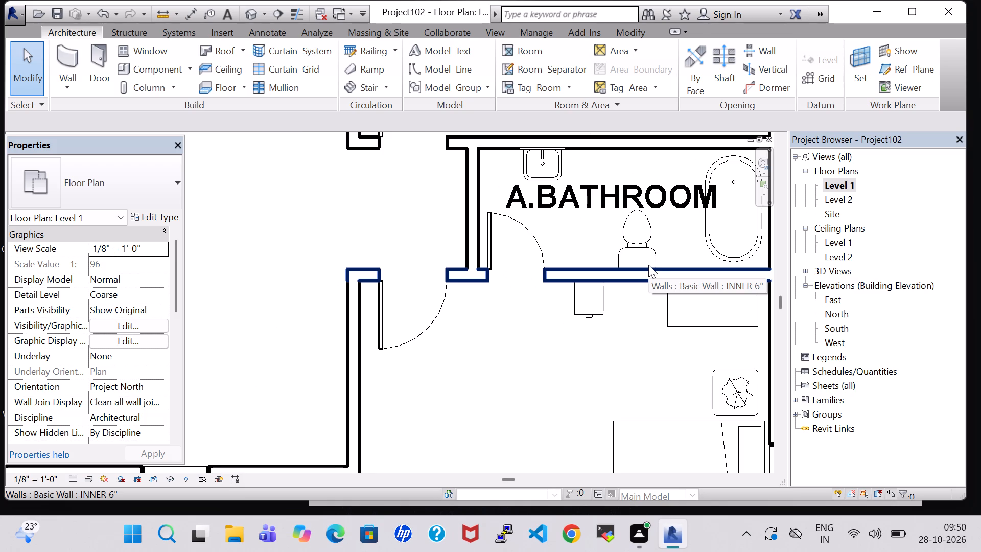
left_click(577, 389)
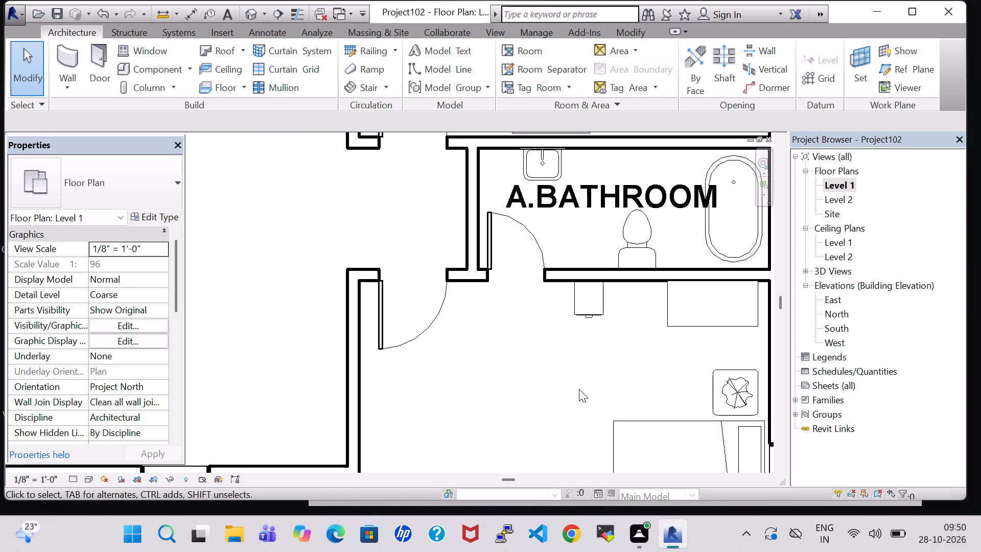
left_click(252, 12)
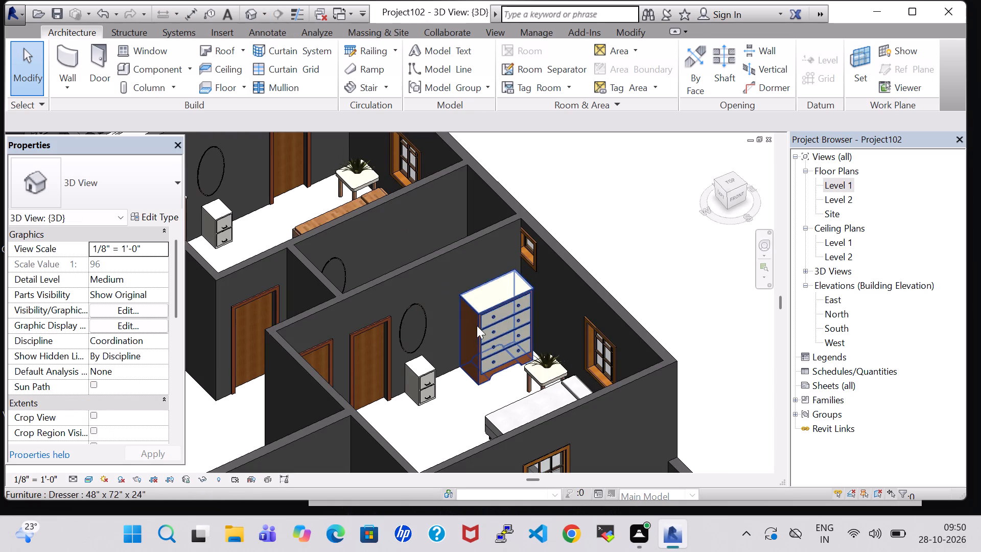
scroll(455, 351, "up", 5)
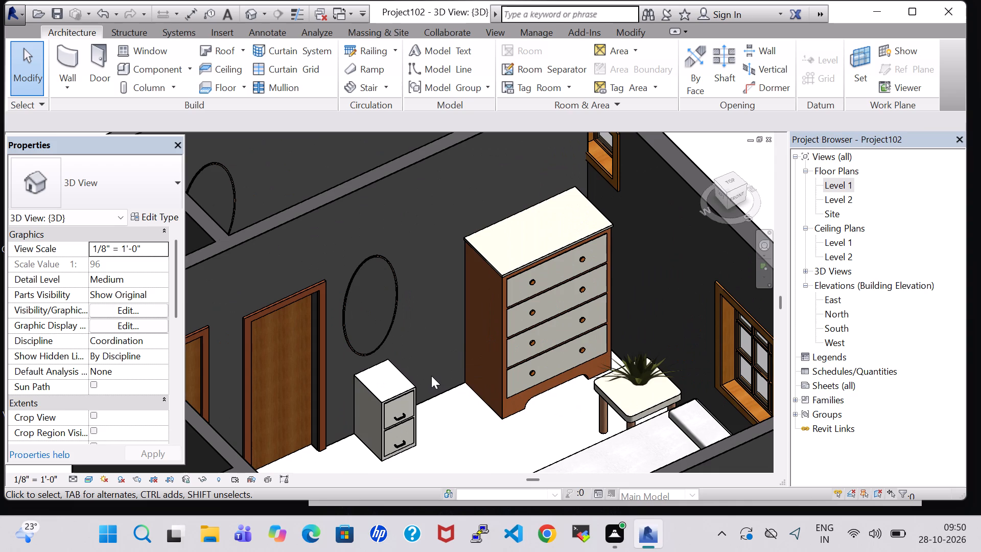
double_click(844, 189)
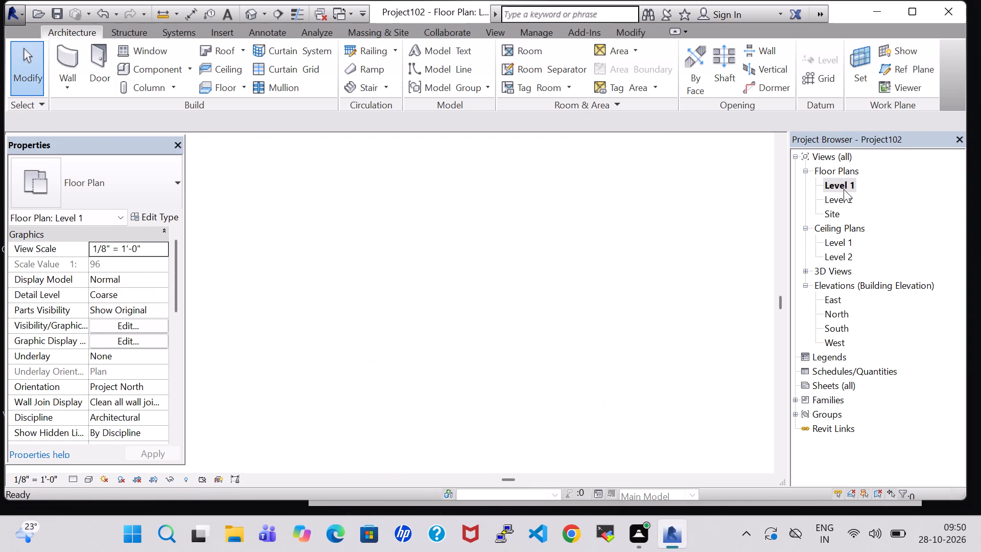
Create a 42" flat-screen TV similar to C.BEDROOM's on the southeast bedroom's west wall, about 8' 5" from the north wall.
scroll(598, 390, "down", 4)
middle_click_drag(598, 390, 618, 292)
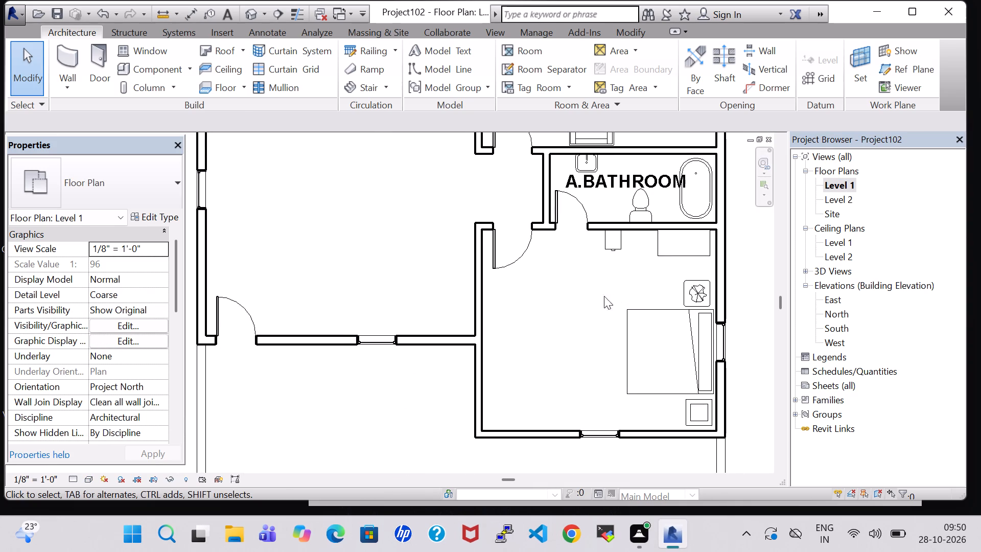
scroll(587, 302, "down", 3)
middle_click_drag(587, 302, 601, 374)
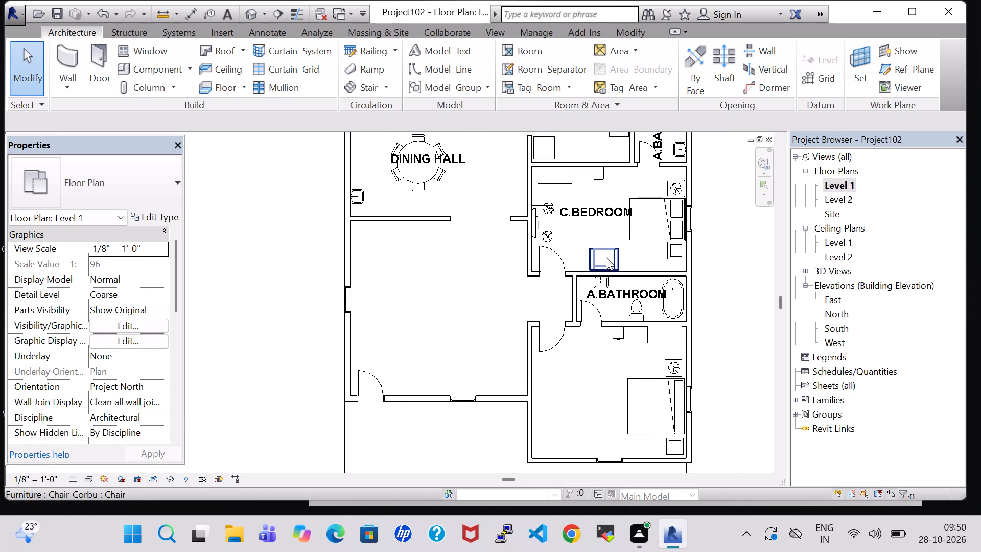
left_click(604, 247)
left_click(597, 379)
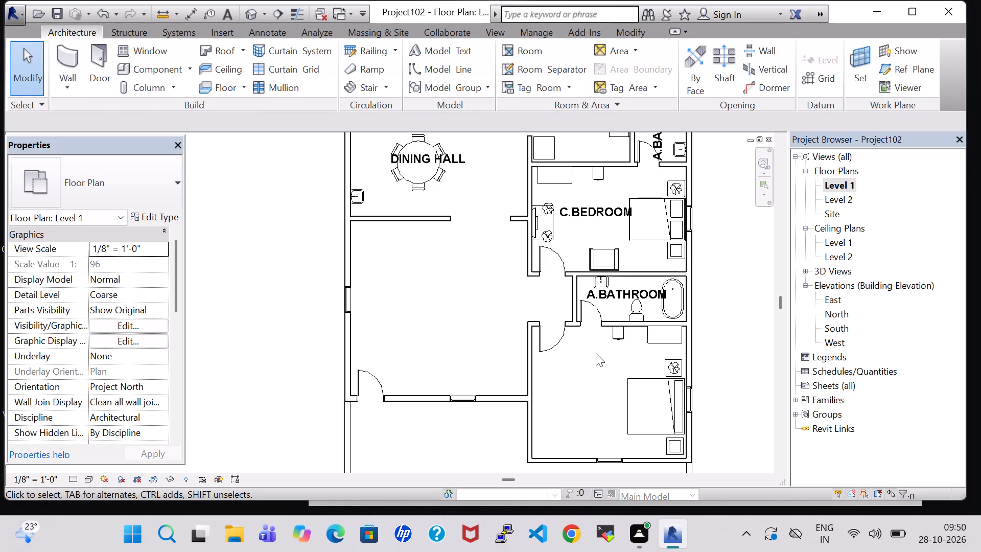
left_click(539, 221)
right_click(539, 221)
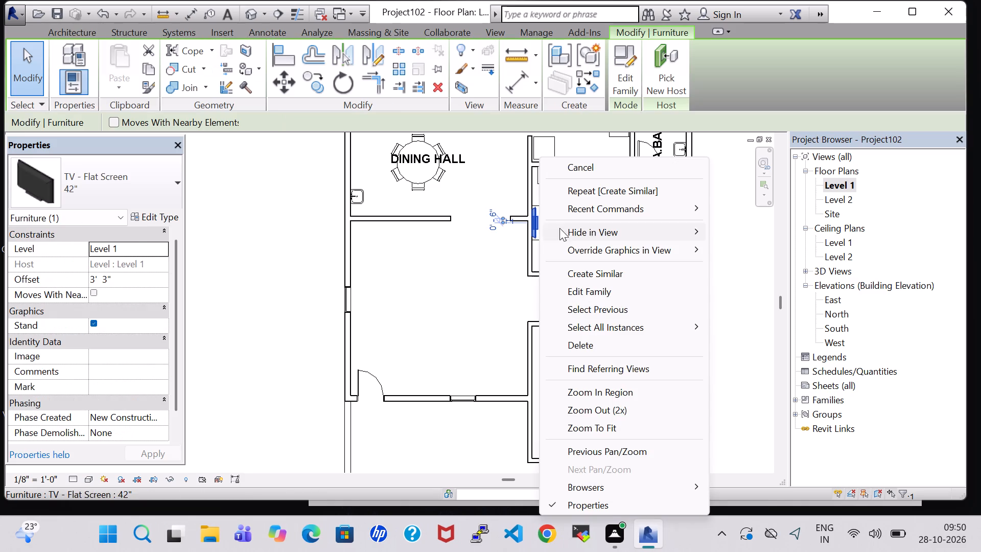
left_click(644, 268)
scroll(549, 408, "up", 6)
key("space")
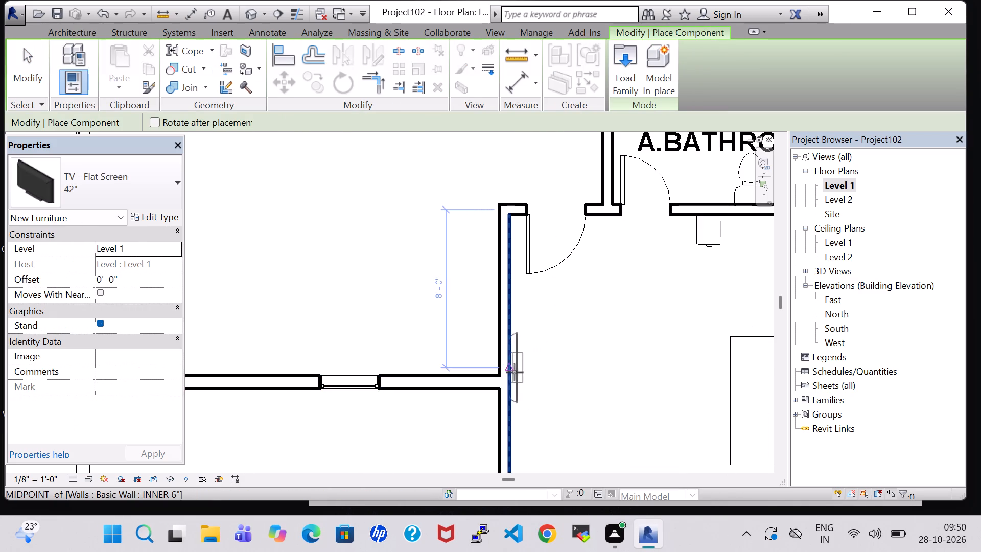
left_click(515, 380)
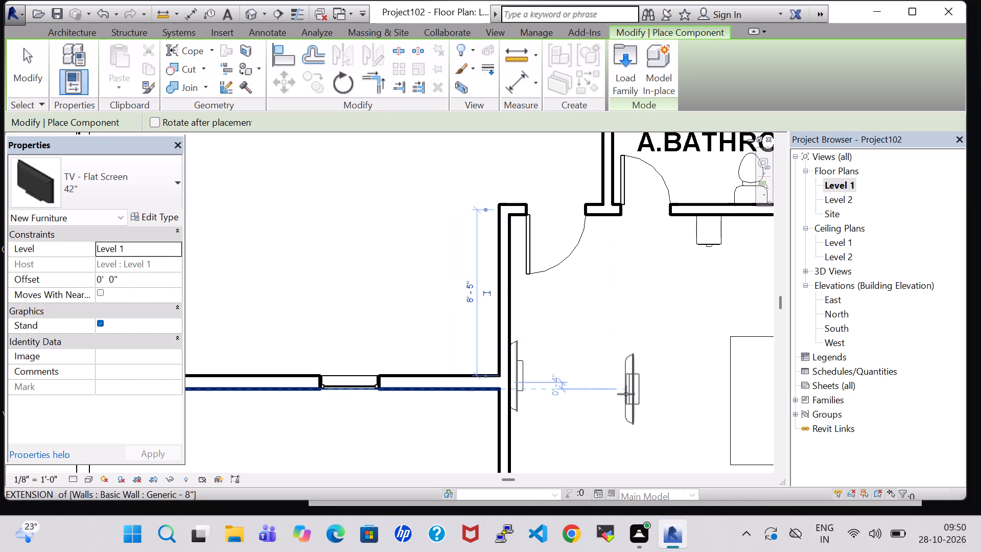
key("Escape")
key("Escape")
Set the offset of the southeast bedroom's flat-screen TV to 3' 3".
left_click(519, 381)
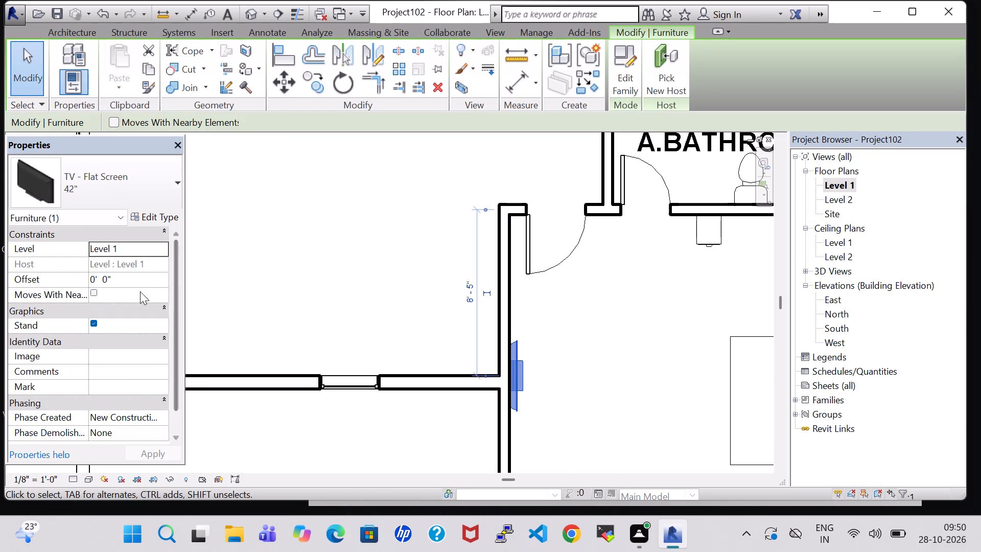
left_click(95, 282)
left_click(95, 282)
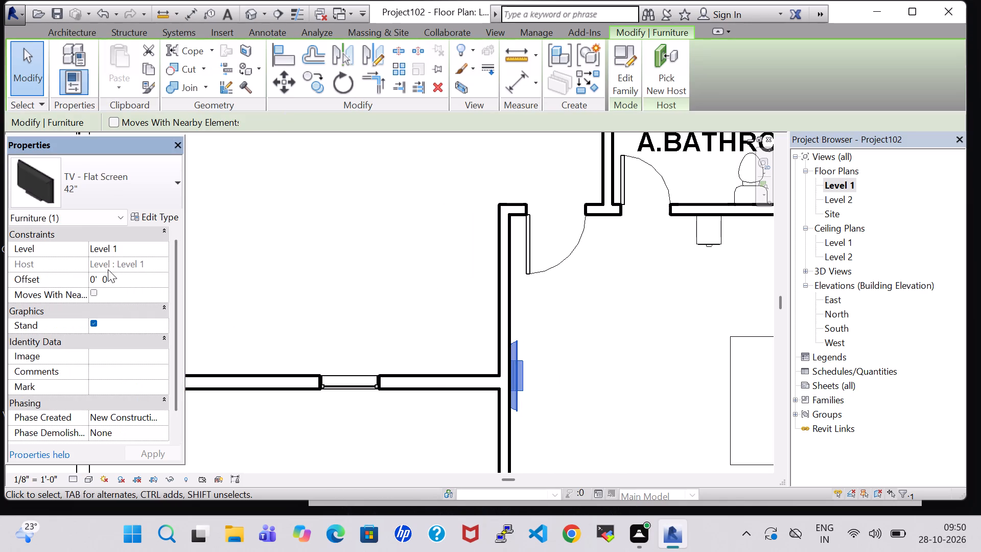
key("BackSpace")
key("3")
key("Right")
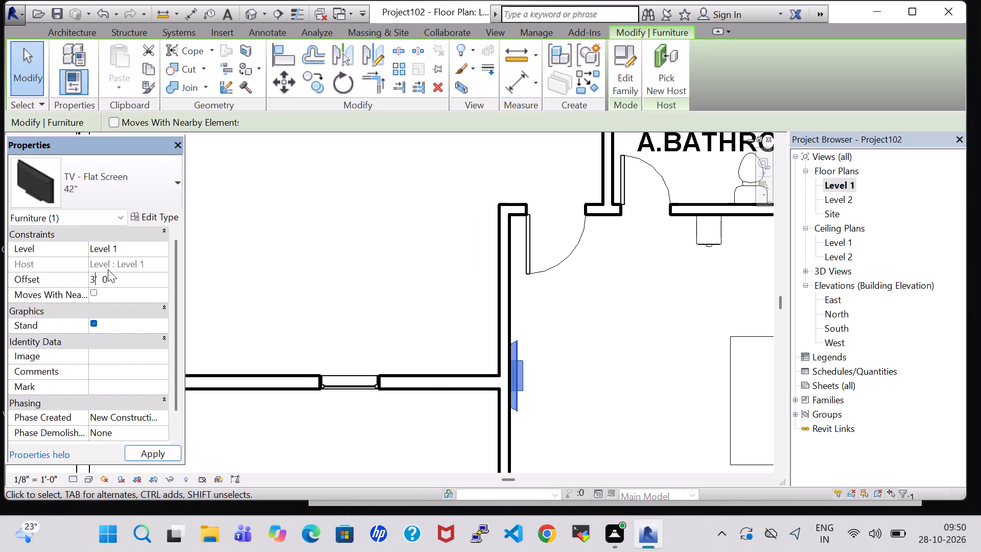
key("Right")
key("Right")
key("Right")
key("BackSpace")
key("3")
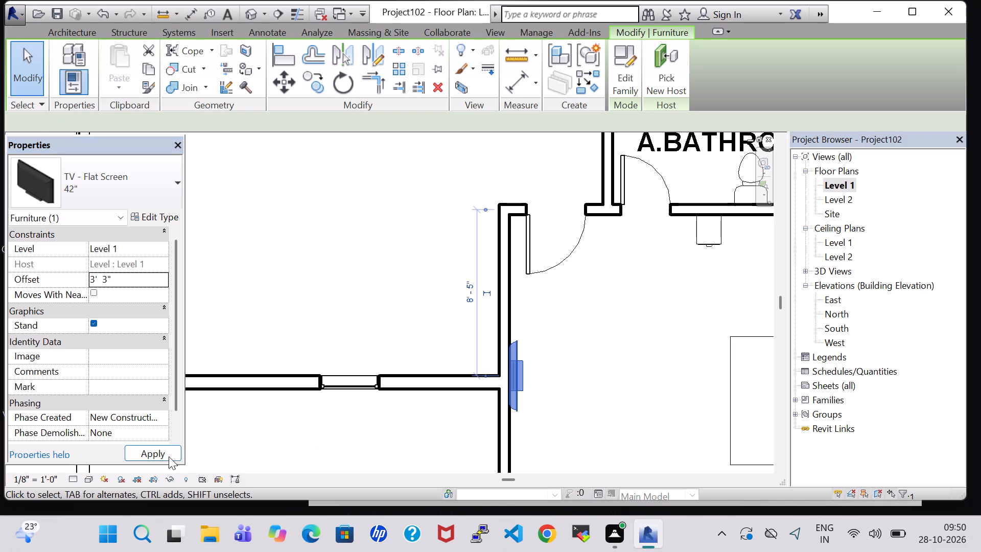
left_click(167, 455)
left_click(592, 362)
Create a 72" x 30" rectangular table like C.BEDROOM's against the southeast bedroom's west wall, centred on the TV, and nudge it towards the wall.
scroll(592, 374, "down", 1)
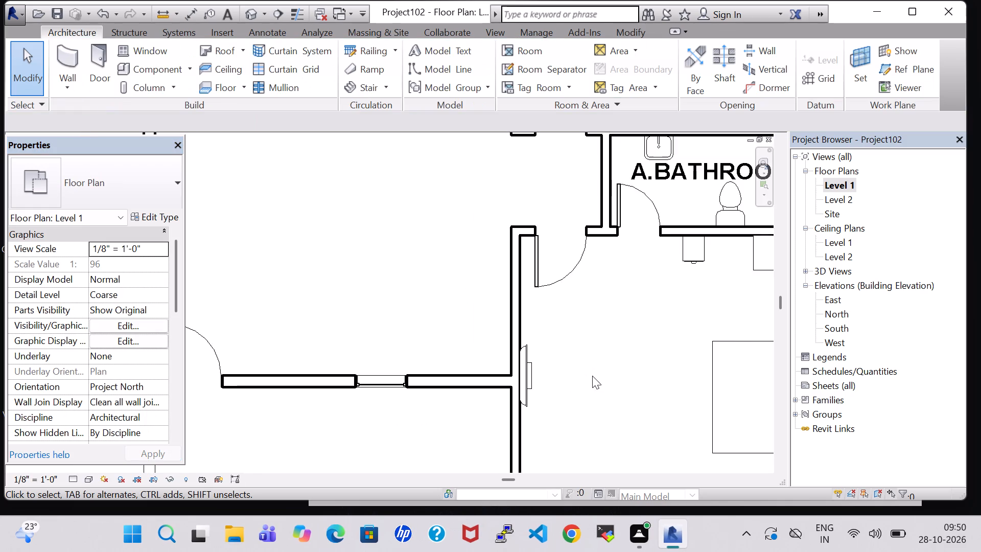
scroll(592, 376, "down", 3)
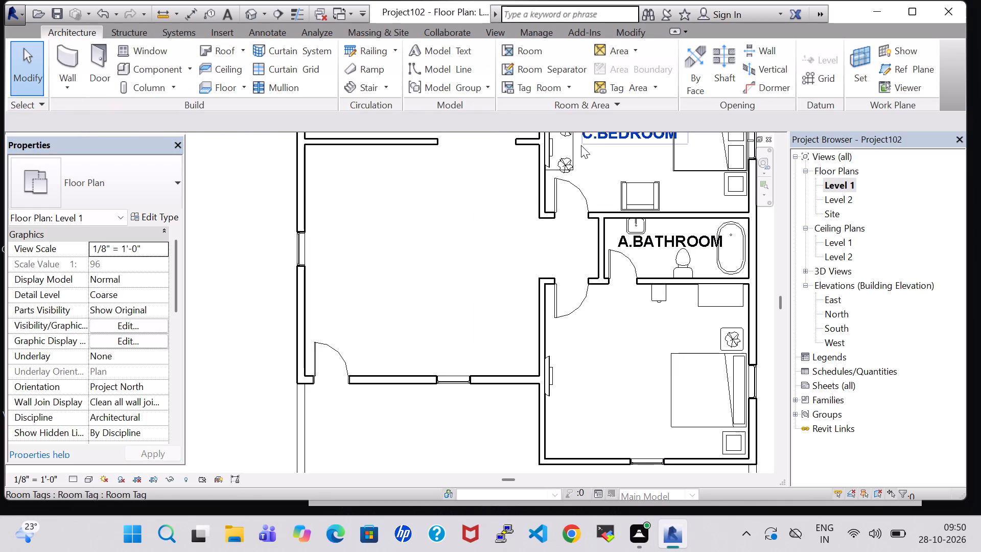
left_click(573, 149)
right_click(573, 149)
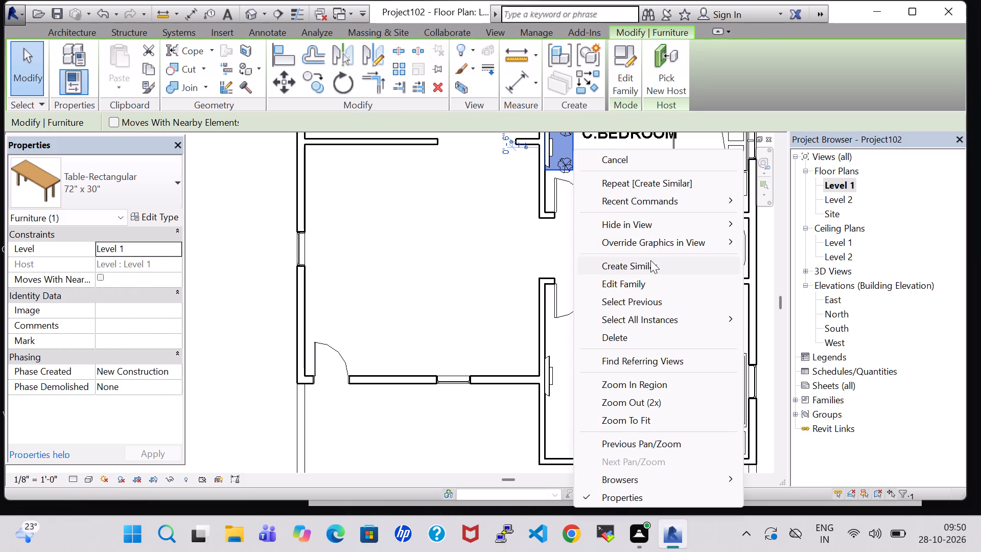
left_click(650, 260)
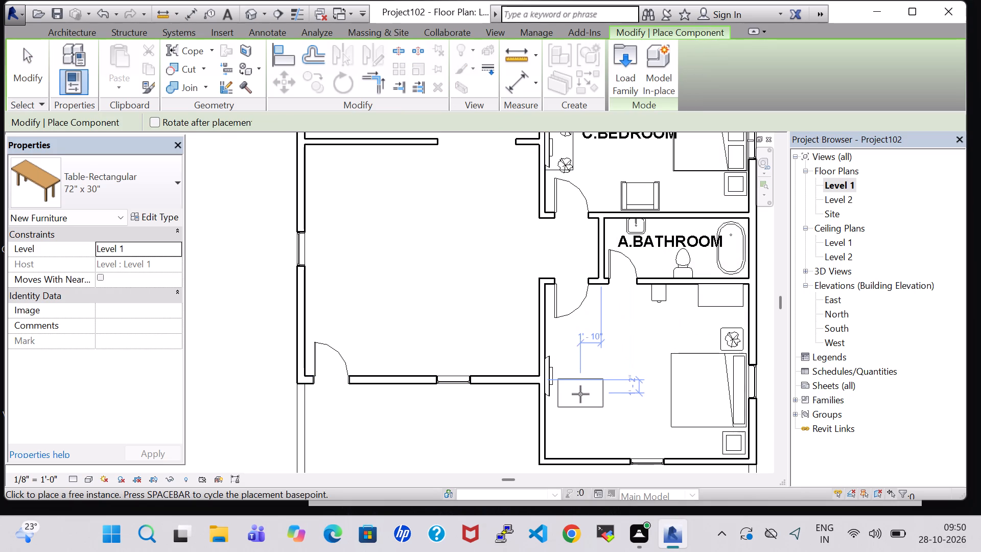
key("space")
scroll(580, 395, "up", 7)
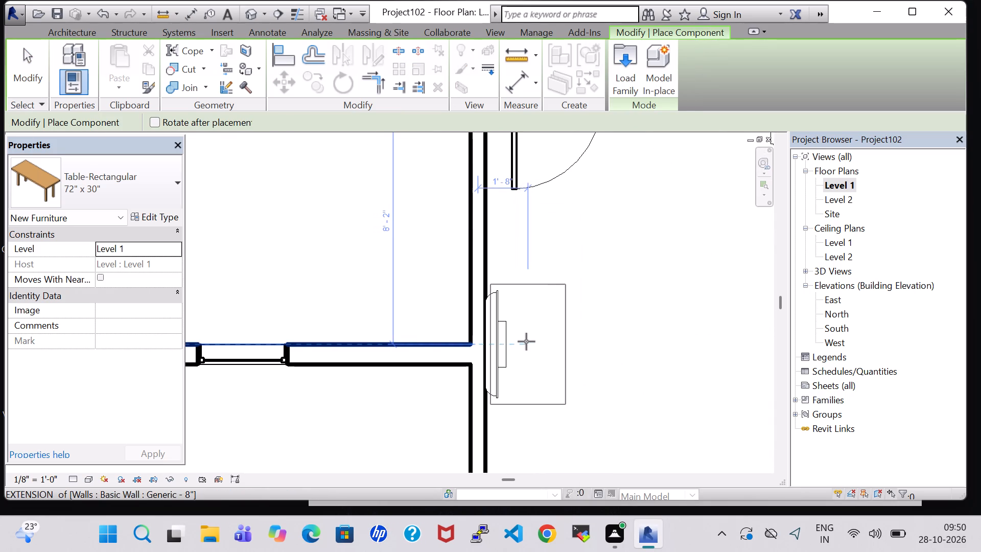
scroll(525, 341, "up", 3)
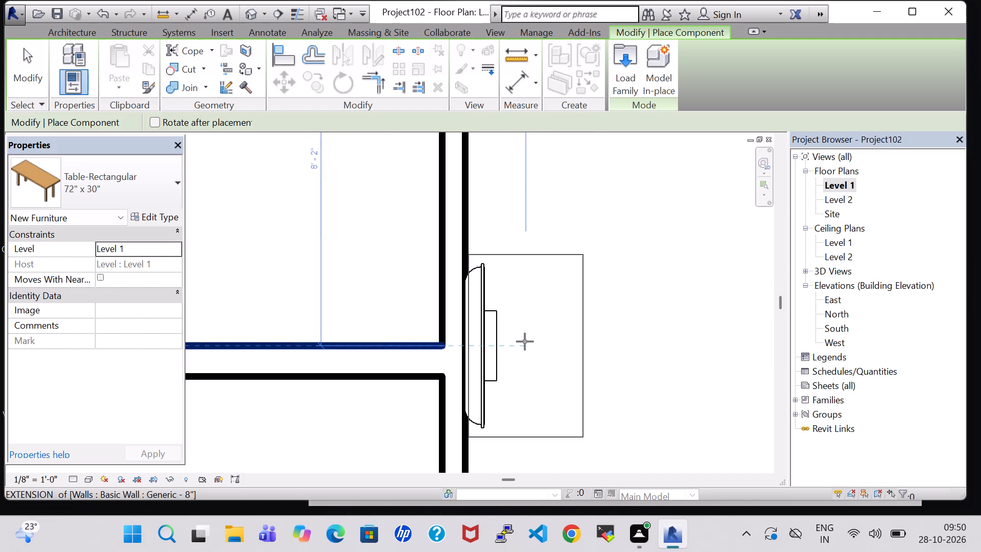
left_click(525, 341)
key("Escape")
key("Escape")
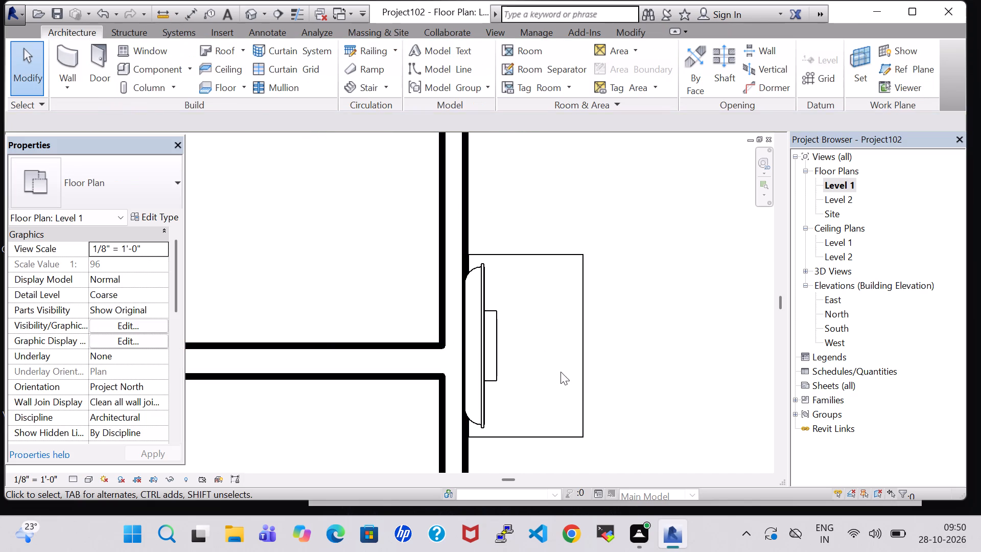
left_click(581, 382)
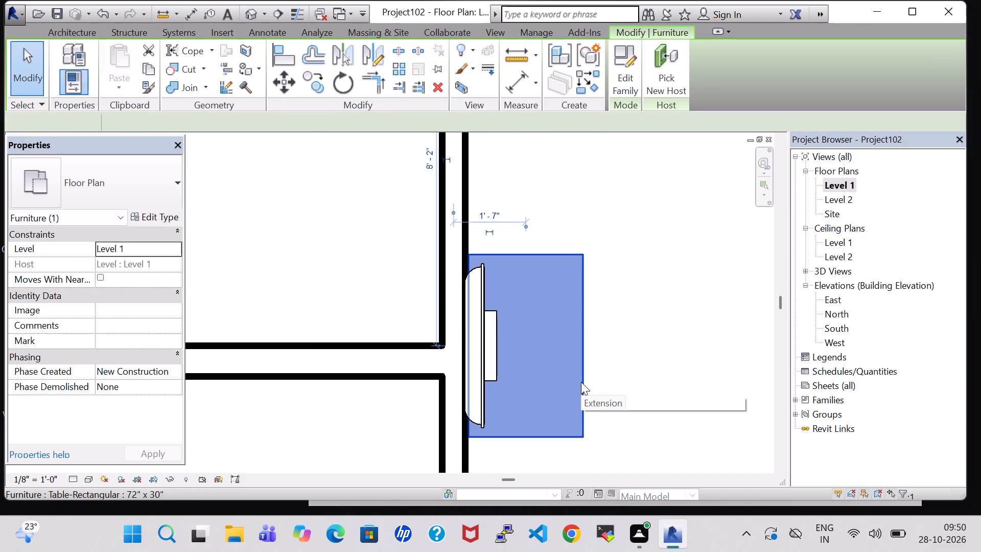
key("Left")
left_click(638, 370)
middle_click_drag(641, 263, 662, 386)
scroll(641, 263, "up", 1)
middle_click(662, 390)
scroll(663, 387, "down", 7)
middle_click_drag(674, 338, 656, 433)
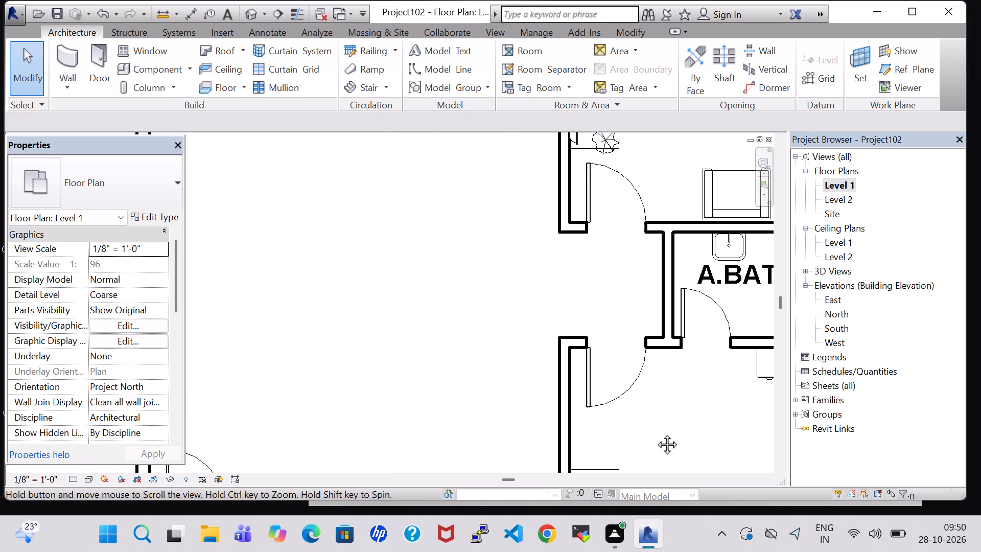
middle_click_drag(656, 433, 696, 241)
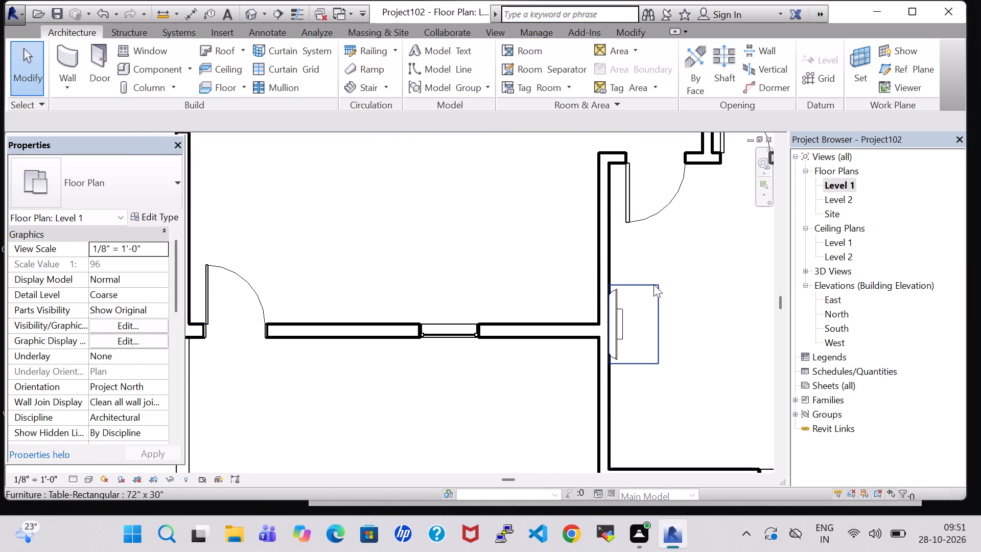
Duplicate the 72" x 30" type for the southeast bedroom's TV table and set its length to 5' 0".
left_click(650, 287)
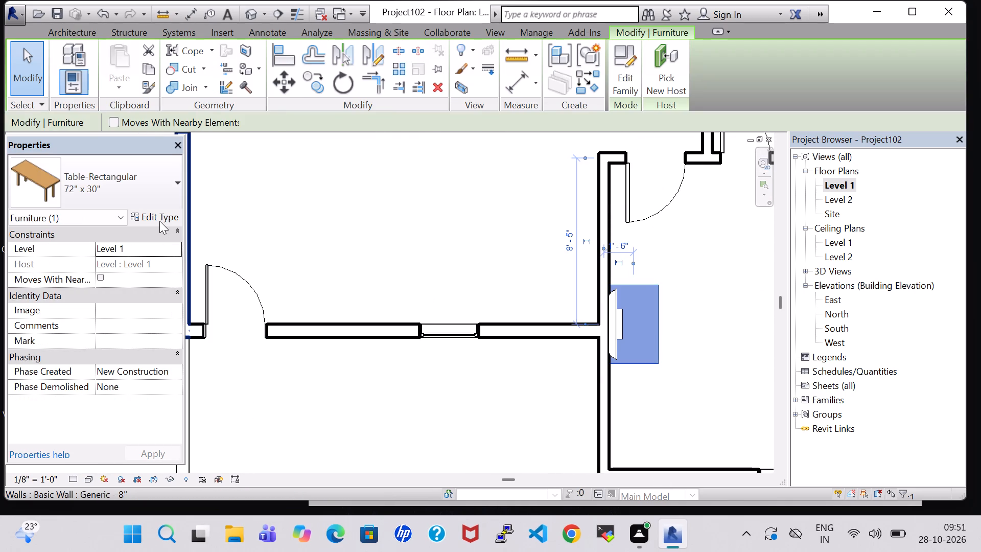
left_click(159, 221)
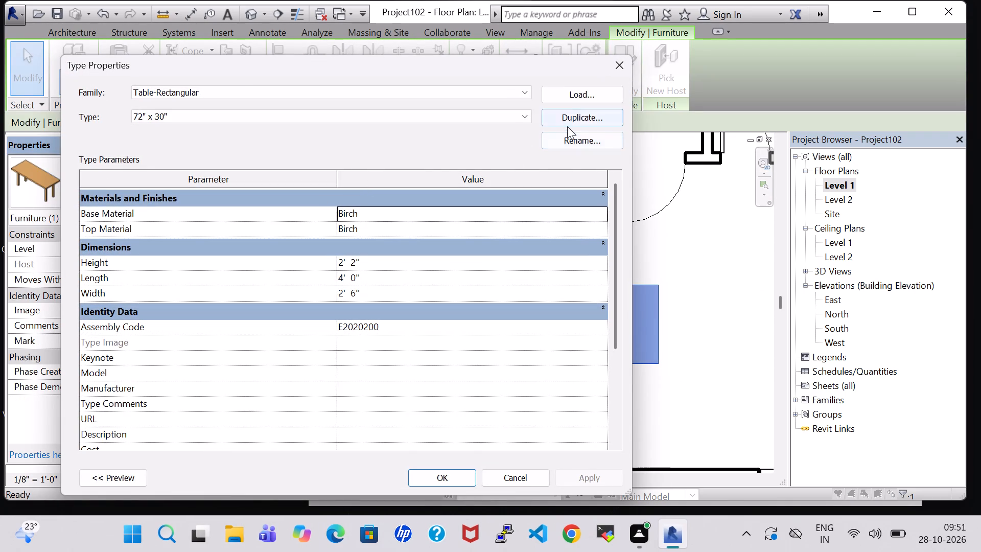
left_click(571, 124)
left_click(368, 304)
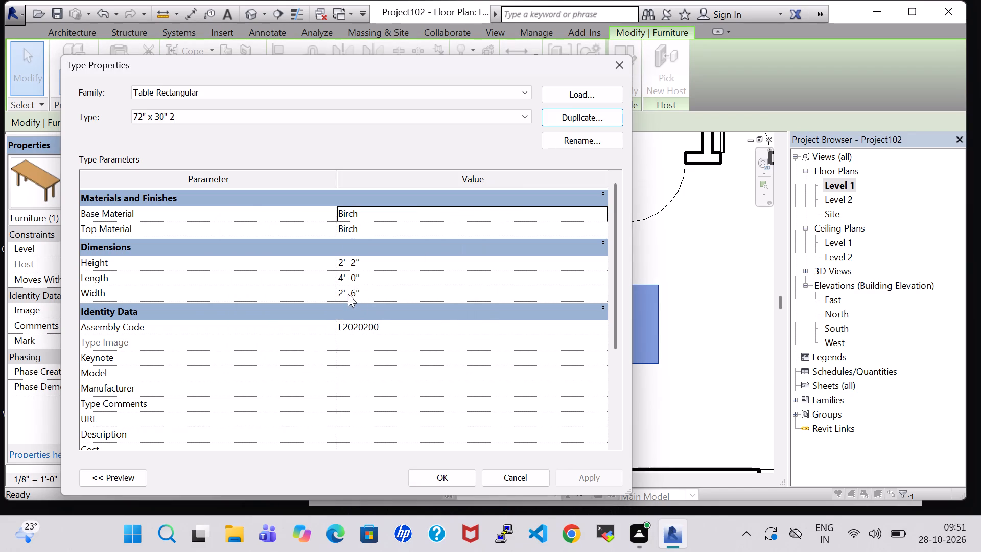
left_click(345, 280)
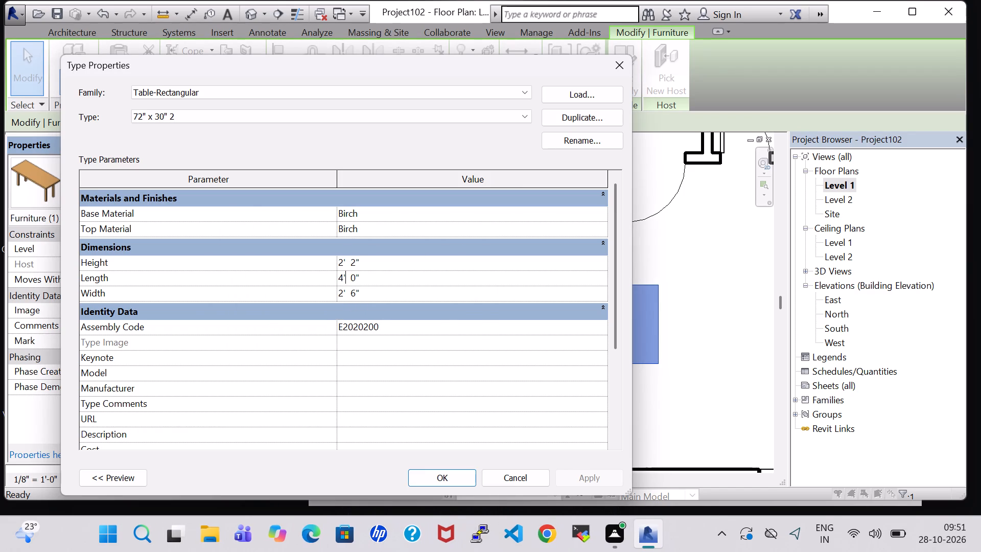
key("Left")
key("BackSpace")
key("5")
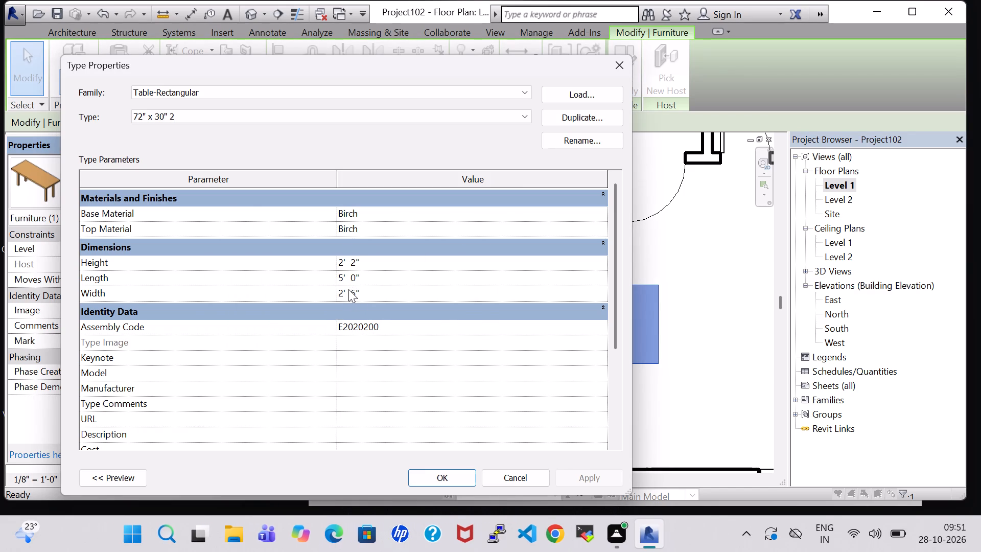
left_click(441, 472)
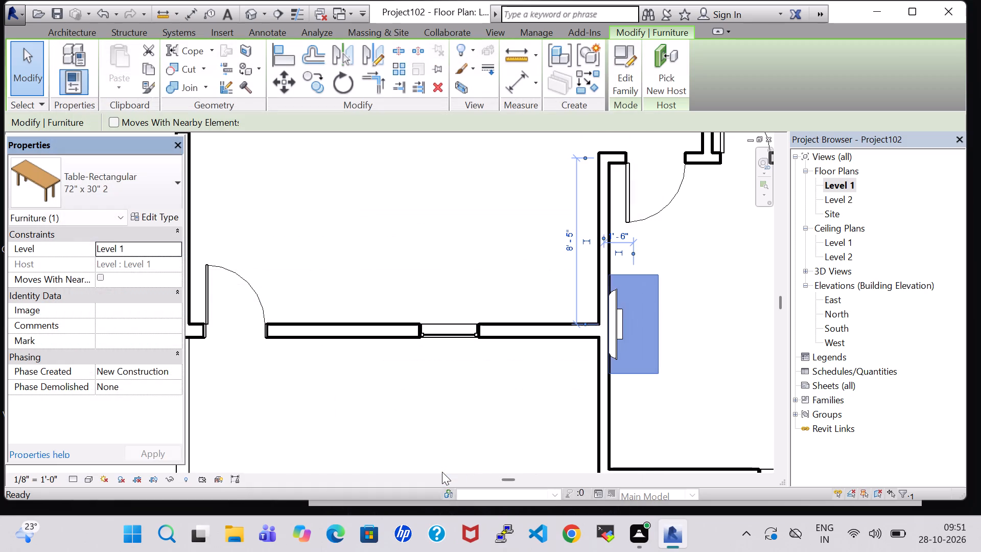
left_click(720, 332)
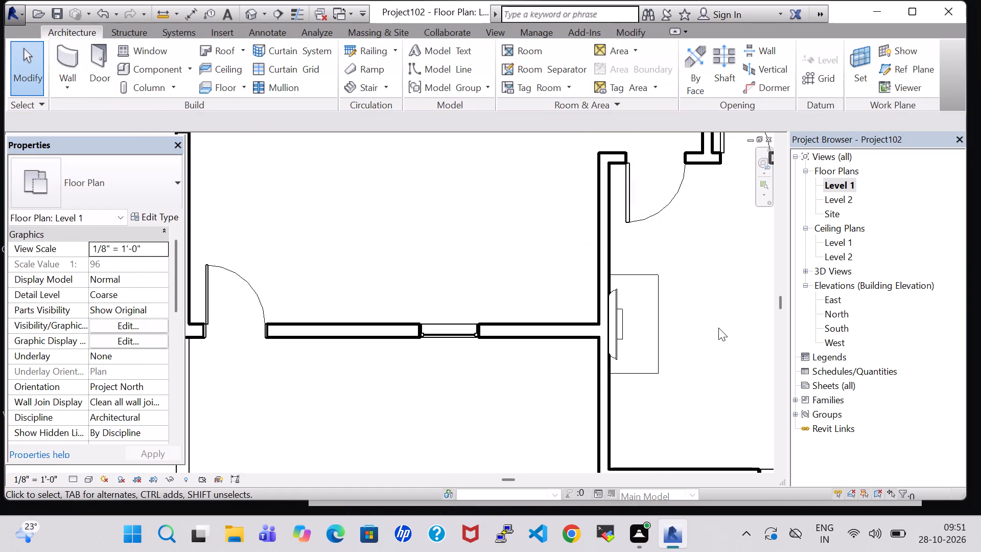
Create two Tropical Agave - 1.5' plants similar to C.BEDROOM's, one at each end of the southeast bedroom's TV table.
scroll(718, 328, "down", 3)
middle_click_drag(717, 317, 652, 441)
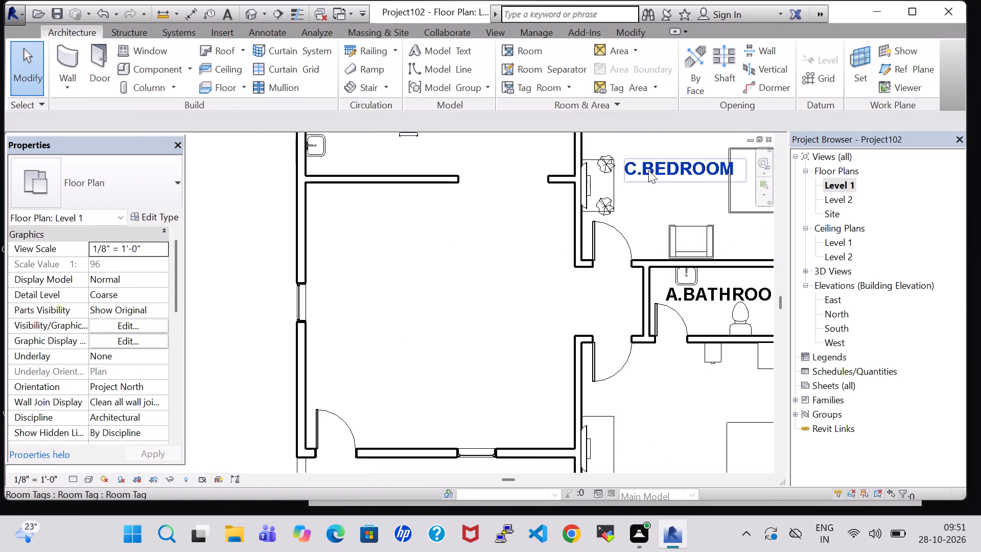
left_click(609, 156)
right_click(609, 156)
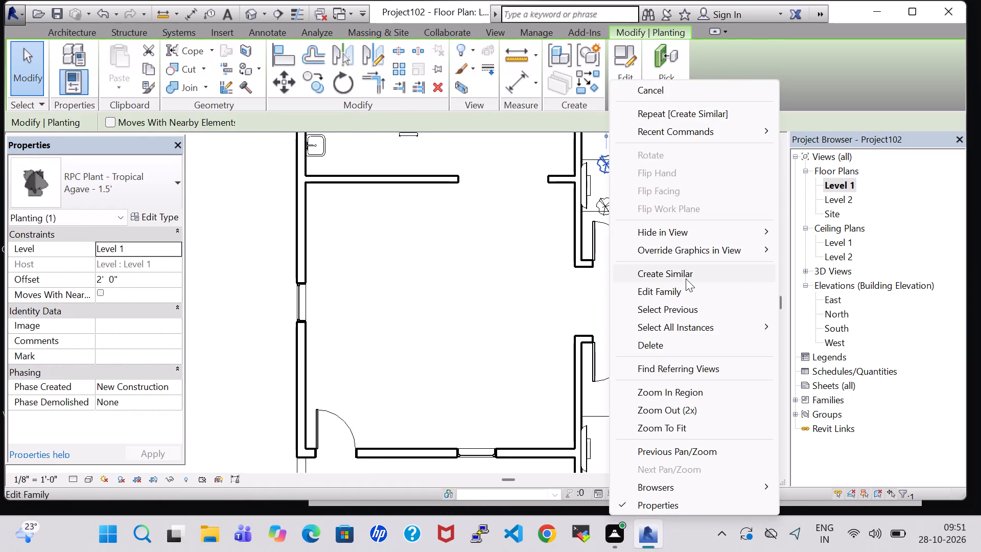
left_click(686, 279)
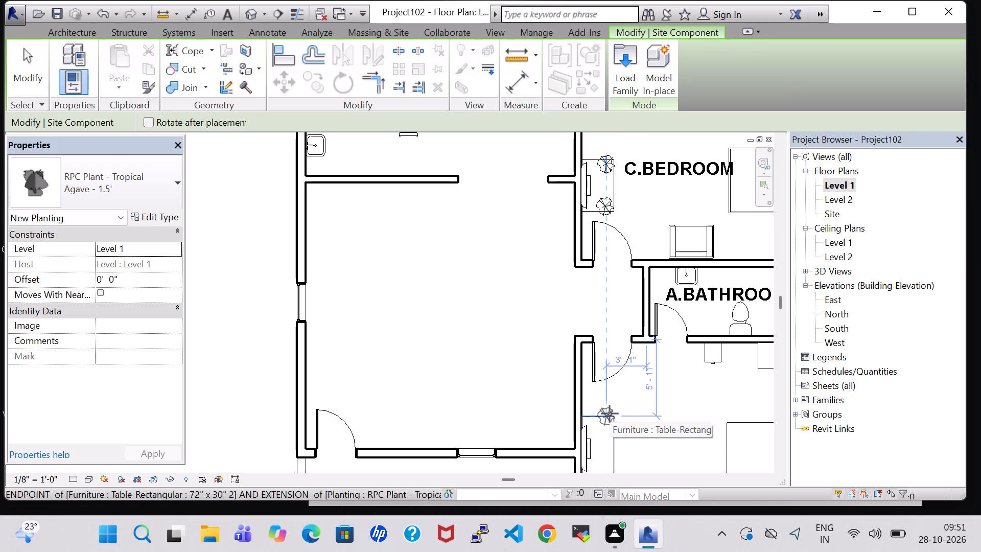
left_click(610, 413)
middle_click_drag(641, 460, 671, 332)
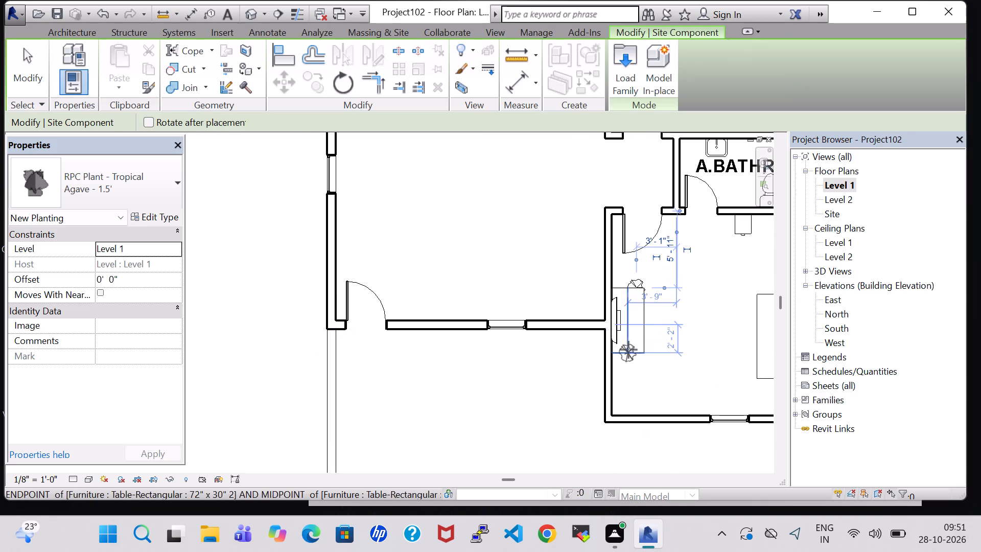
left_click(628, 350)
key("Escape")
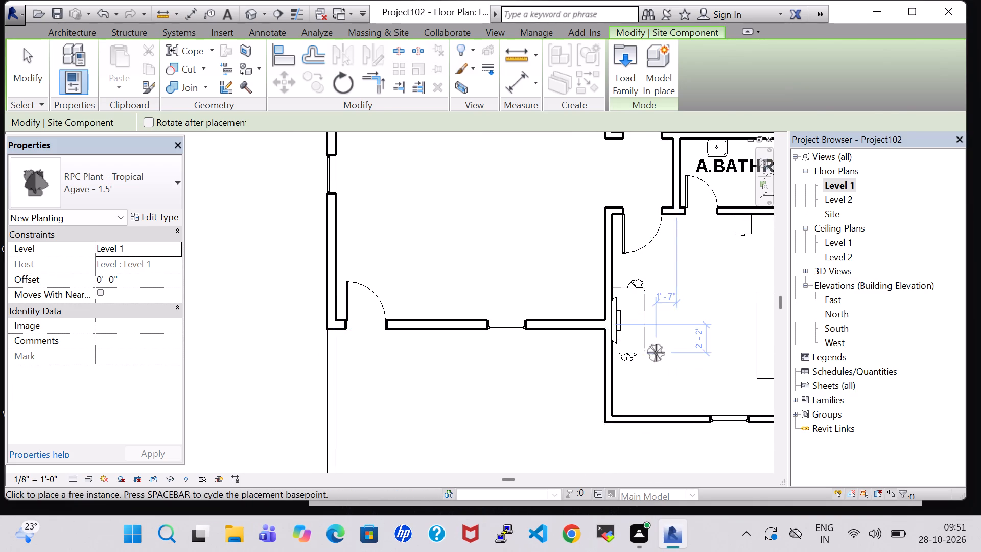
key("Escape")
Set the offset of the agave plant at the TV table's north end to 2' 2".
left_click(637, 286)
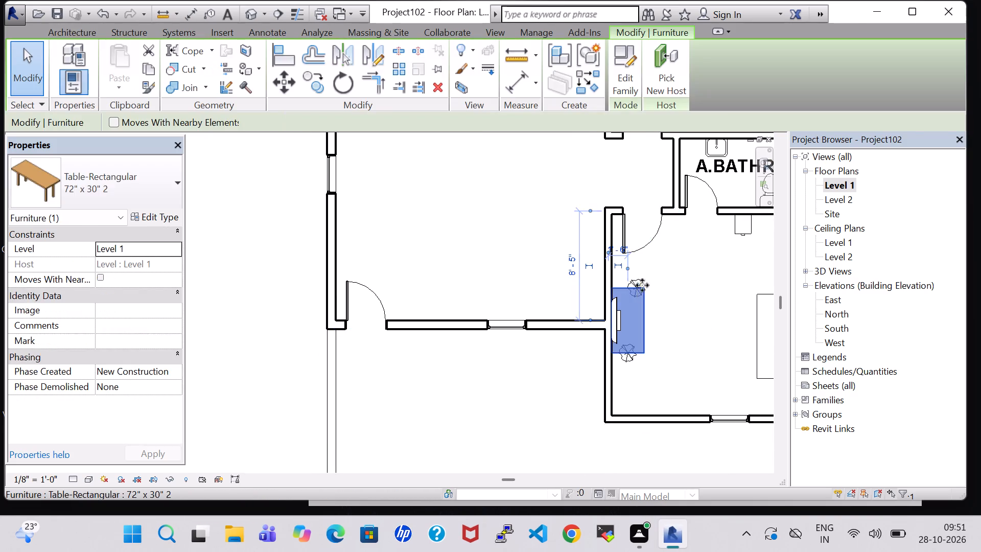
left_click(658, 285)
left_click(634, 280)
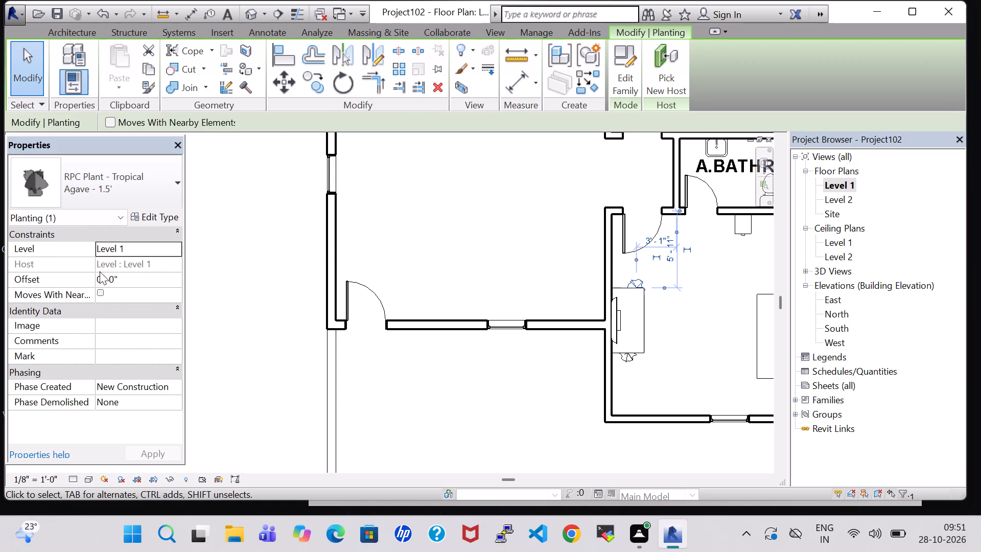
left_click(102, 279)
key("BackSpace")
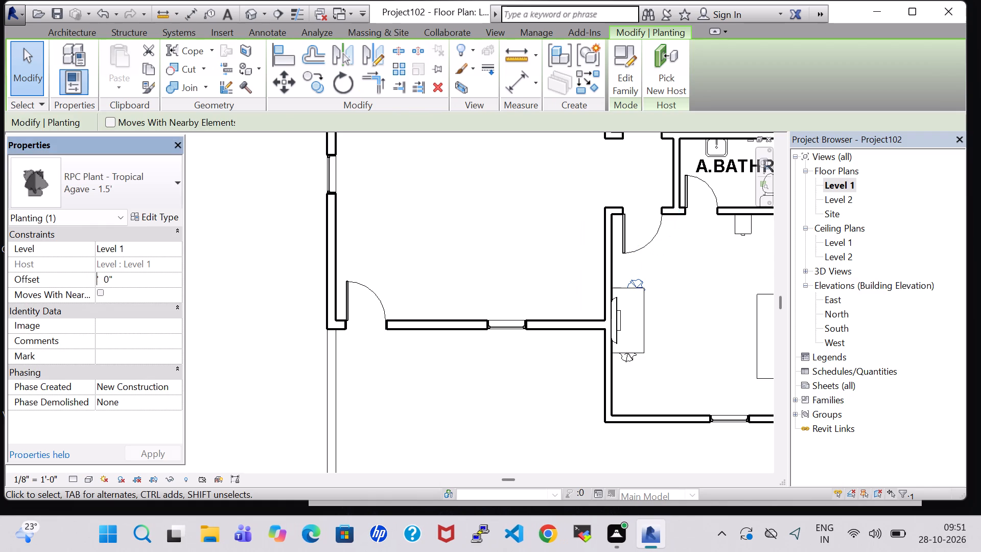
key("2")
key("Right")
key("Right")
key("Right")
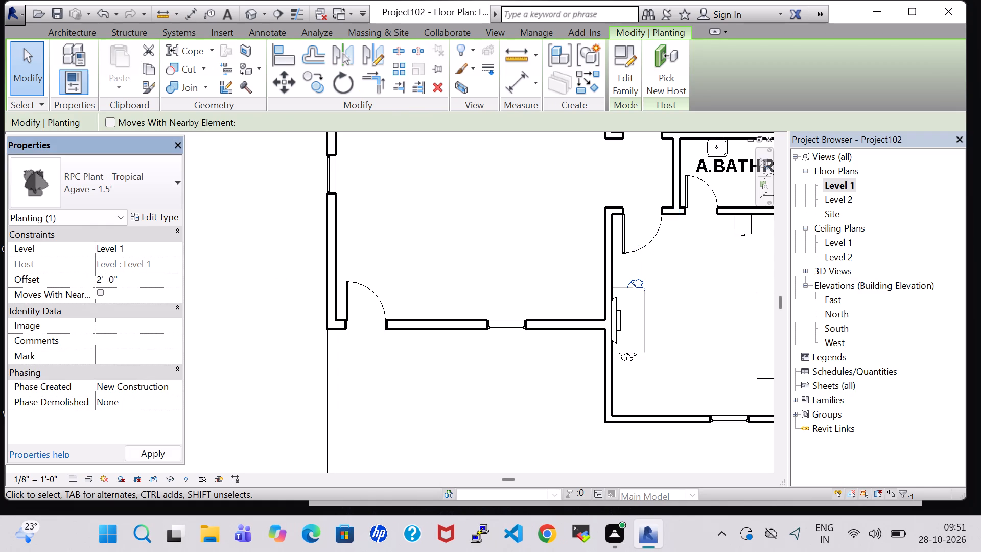
key("Right")
key("BackSpace")
key("2")
left_click(151, 458)
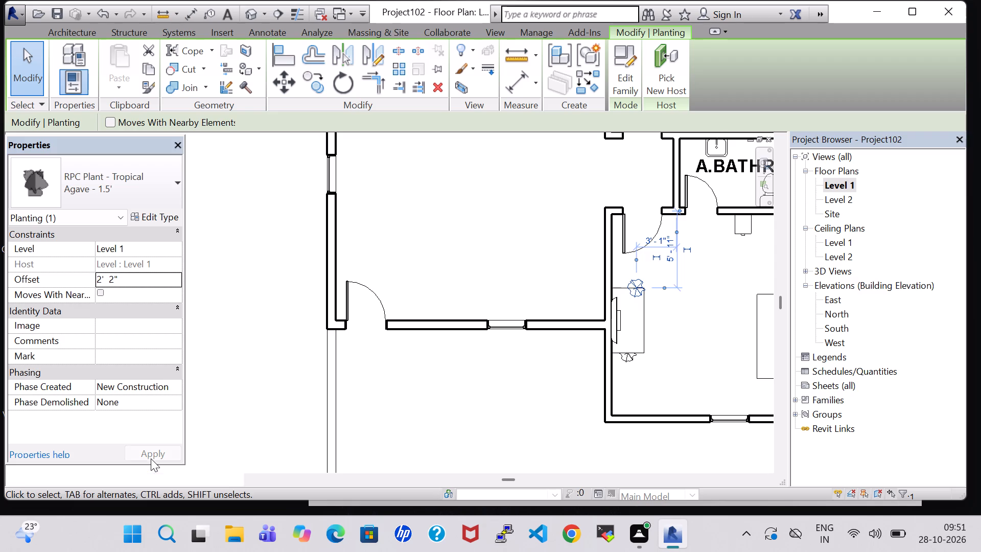
Nudge the north agave plant south and slightly west onto the table, about 6' 5" from the bedroom's north wall.
key("Down")
key("Down")
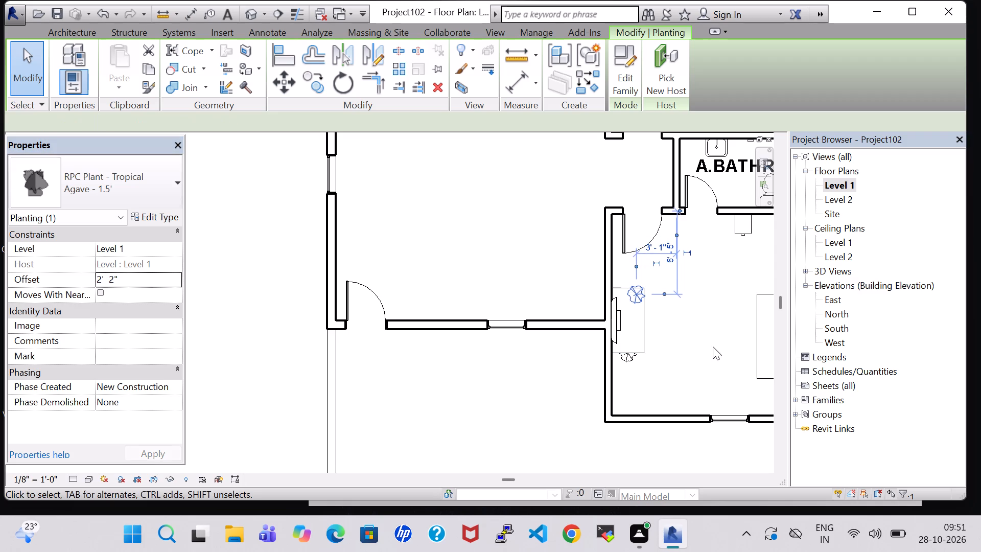
key("Left")
key("Left")
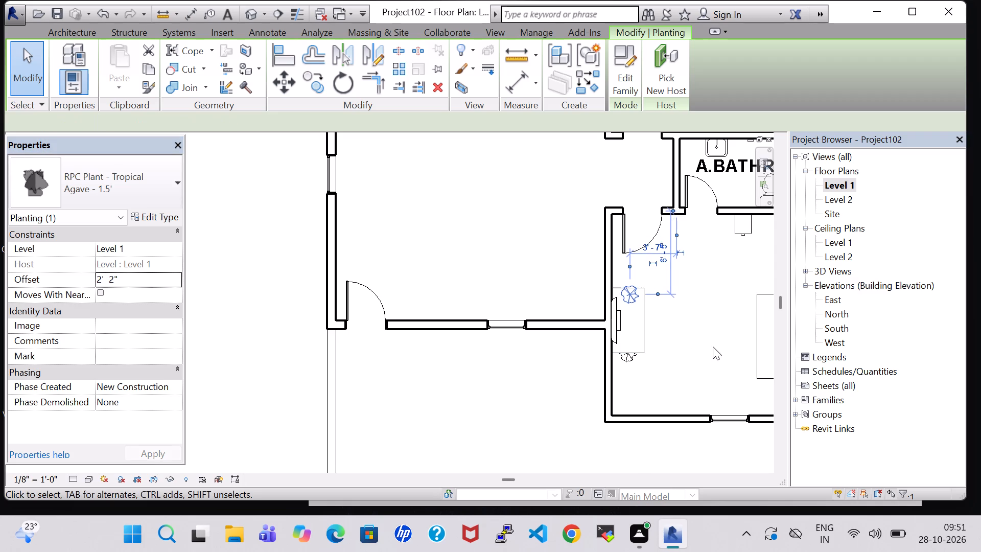
key("Right")
left_click(711, 347)
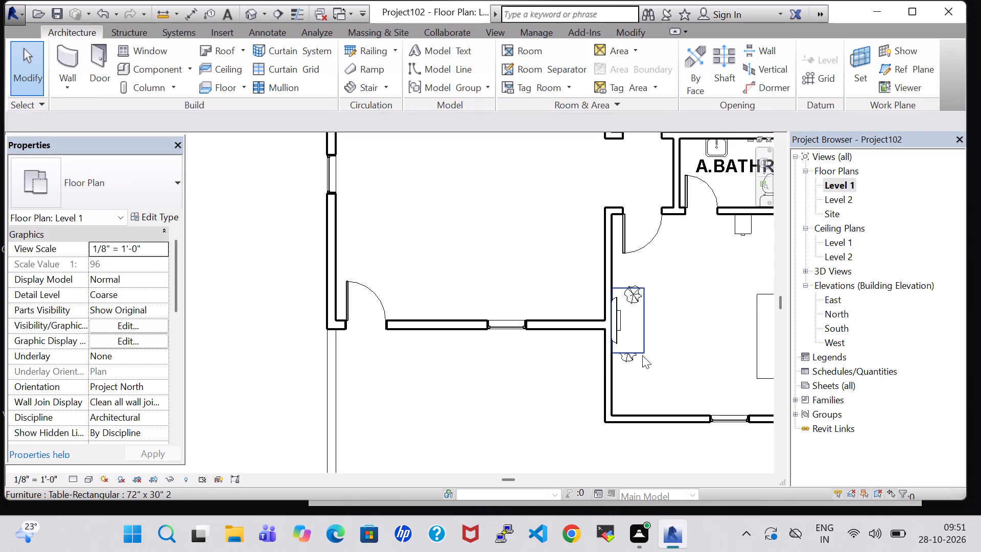
Set the offset of the agave plant at the TV table's south end to 2' 2".
left_click(629, 359)
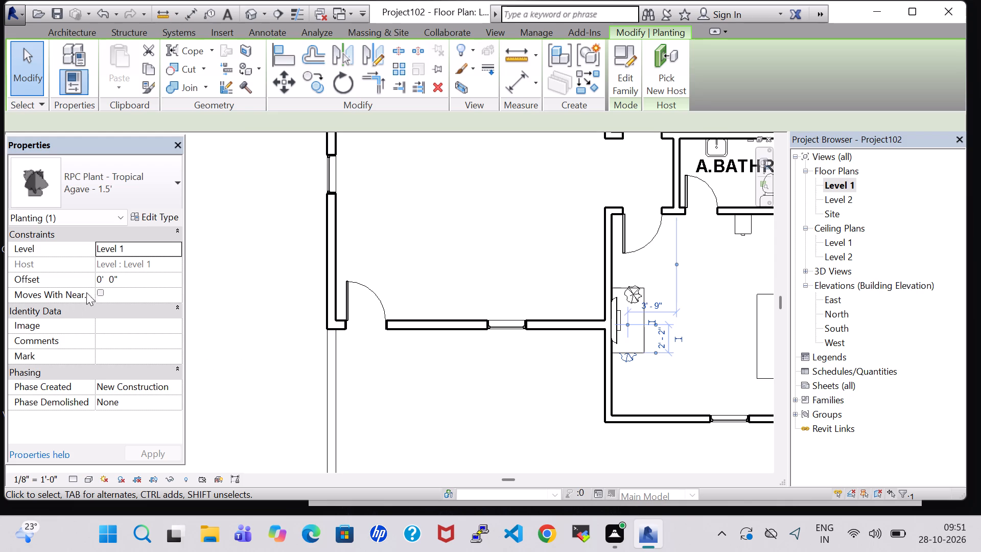
left_click(102, 281)
key("BackSpace")
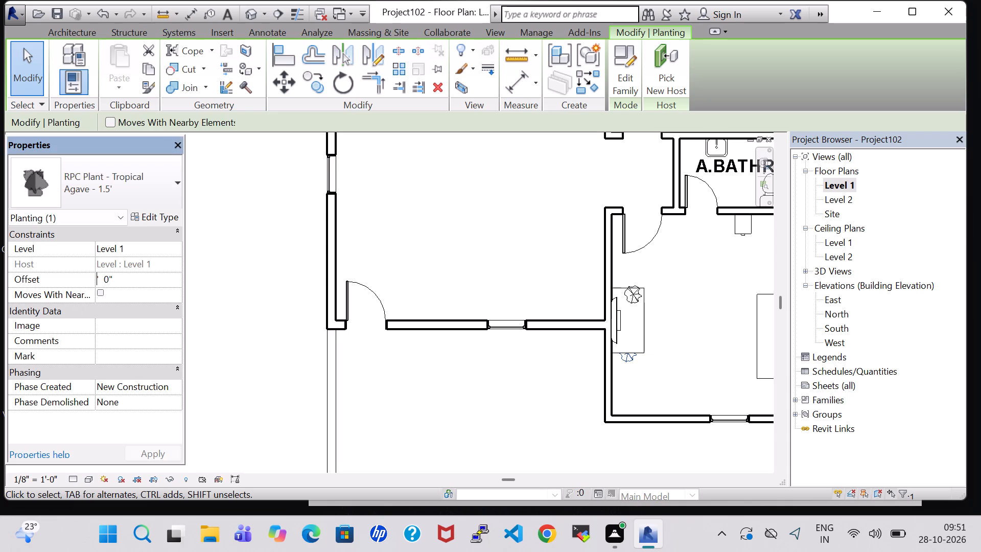
key("2")
key("Right")
key("Right")
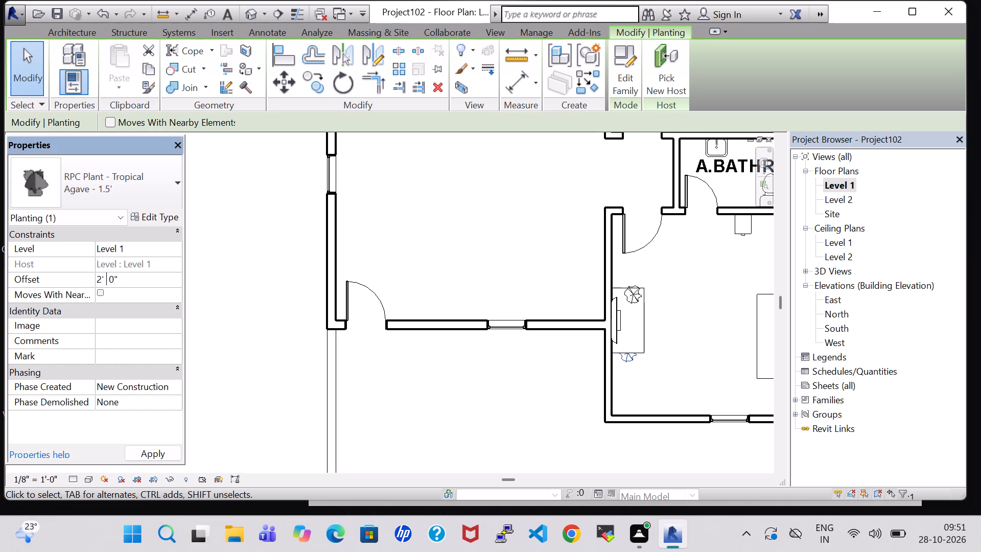
key("Right")
key("Right")
key("BackSpace")
key("2")
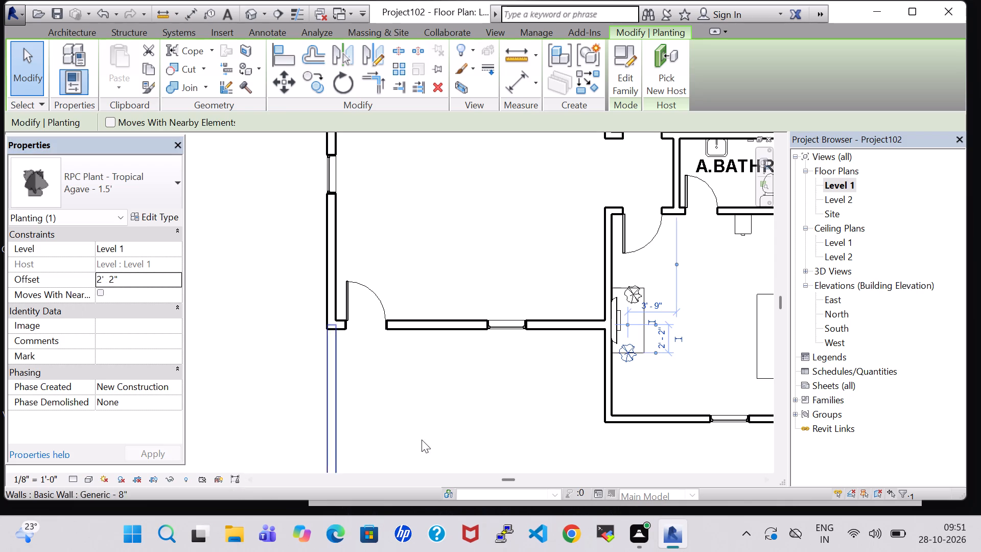
Nudge the south agave plant north and slightly east onto the table, about 10' 5" from the bedroom's north wall.
key("Up")
key("Up")
key("Right")
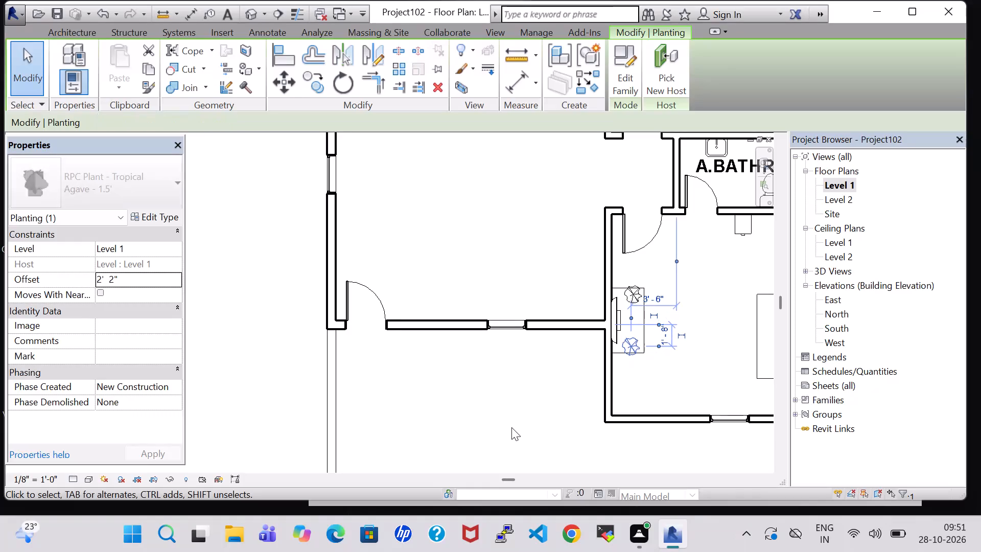
key("Right")
key("Right")
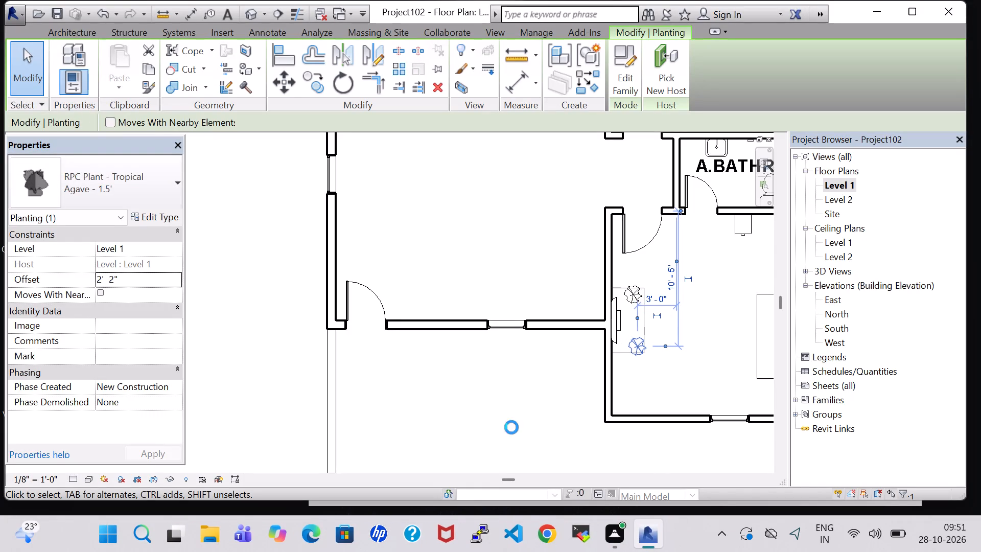
key("Left")
left_click(710, 327)
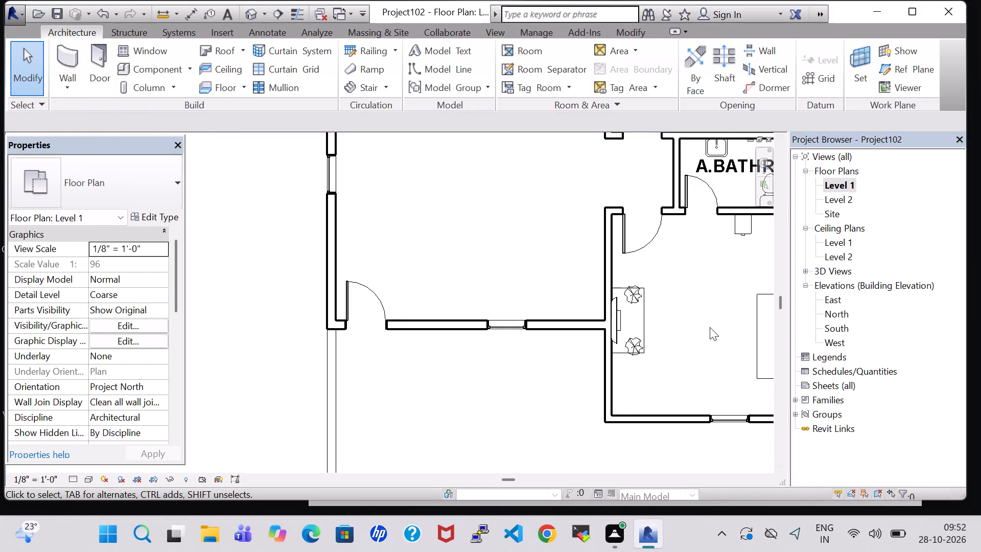
Examine the southeast bedroom's TV, table and agave plants in the 3D view.
middle_click_drag(710, 327, 694, 454)
scroll(694, 454, "down", 3)
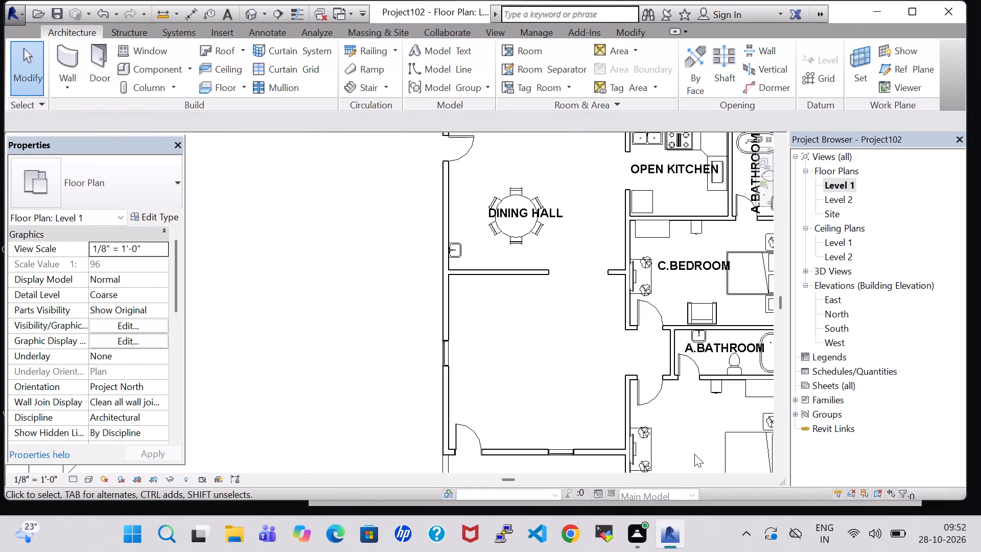
left_click(254, 12)
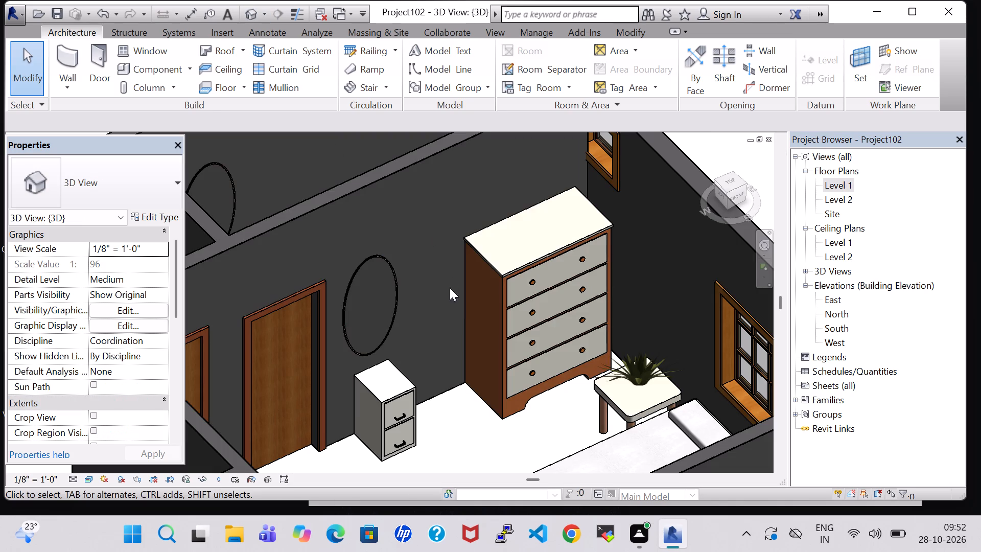
middle_click_drag(455, 382, 757, 275)
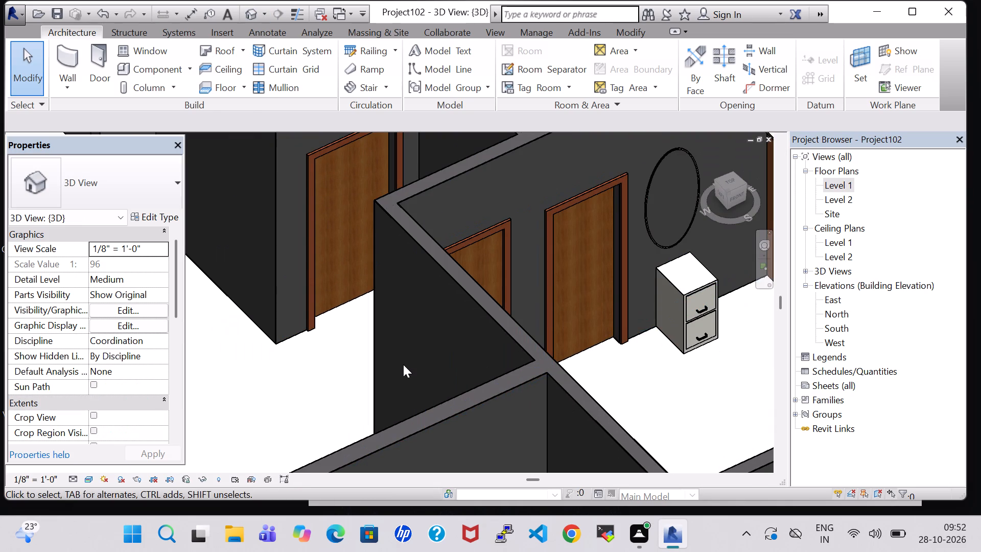
scroll(403, 364, "down", 5)
middle_click_drag(427, 382, 466, 237)
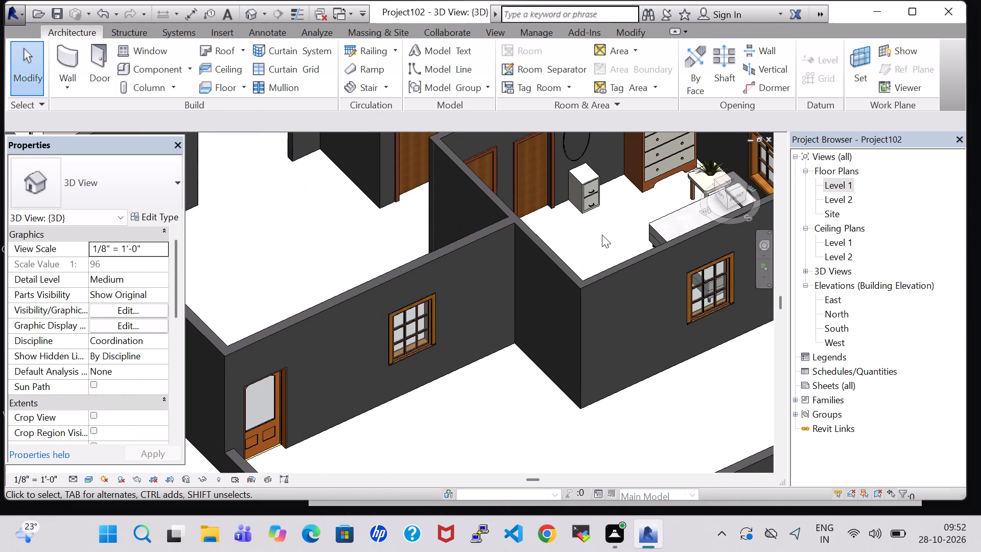
middle_click_drag(631, 205, 469, 311)
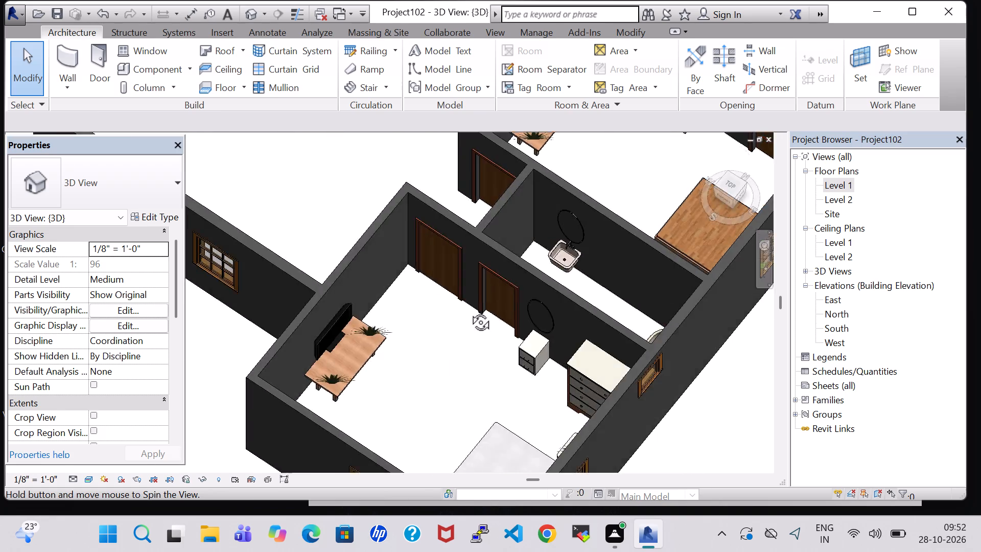
Examine the southeast bedroom's furniture and the neighbouring rooms from several angles in the 3D view.
middle_click_drag(469, 311, 409, 213)
middle_click_drag(331, 315, 334, 247, "shift")
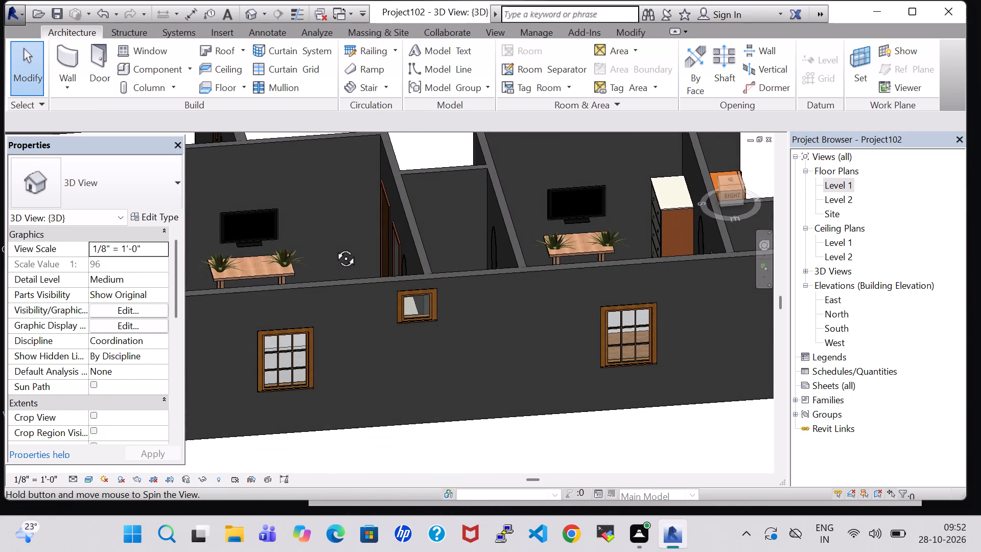
middle_click_drag(334, 247, 389, 325, "shift")
middle_click_drag(396, 329, 496, 346, "shift")
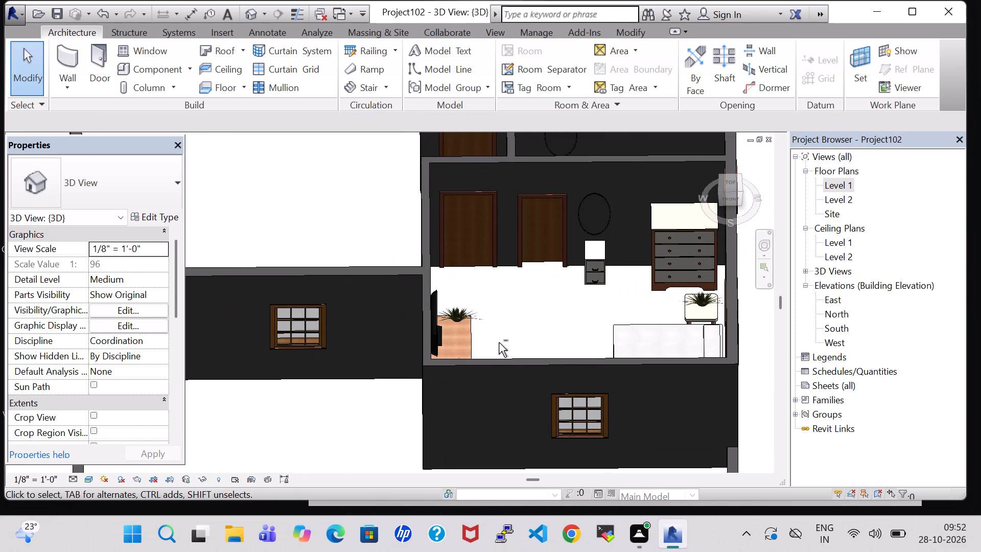
middle_click_drag(538, 301, 464, 312, "shift")
middle_click_drag(439, 316, 353, 310, "shift")
In the Level 1 floor plan, load the Sofa family from the Furniture library's Seating folder.
double_click(825, 187)
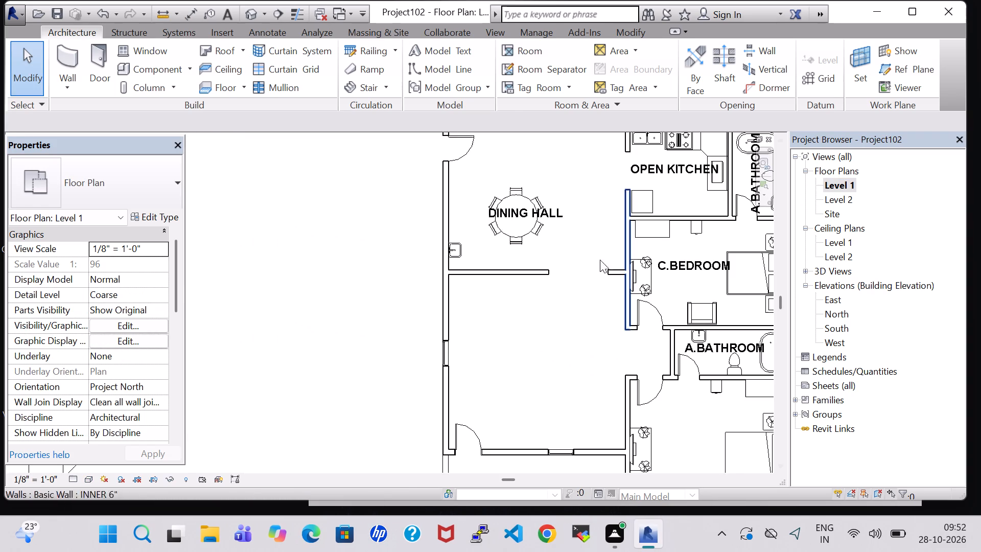
scroll(522, 295, "down", 6)
scroll(744, 318, "up", 4)
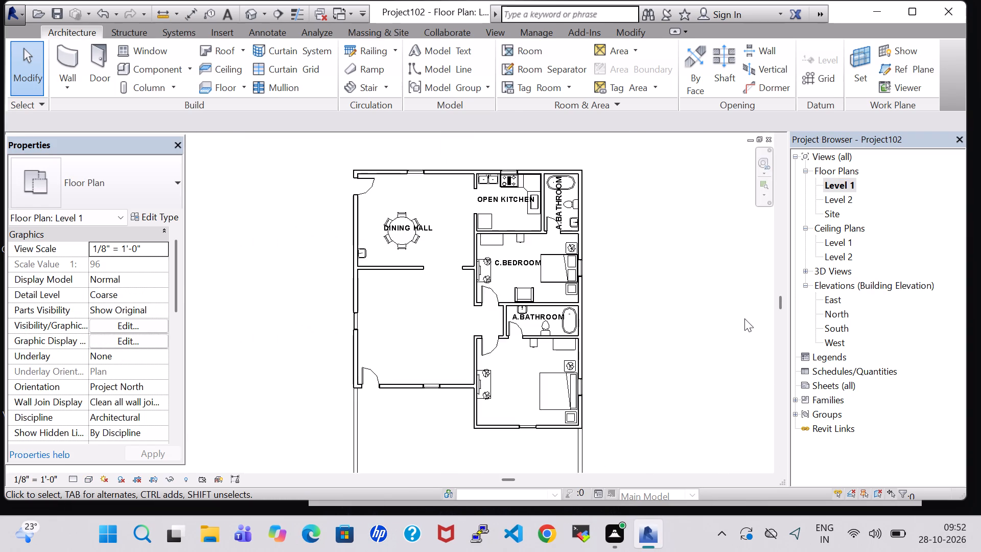
left_click(174, 73)
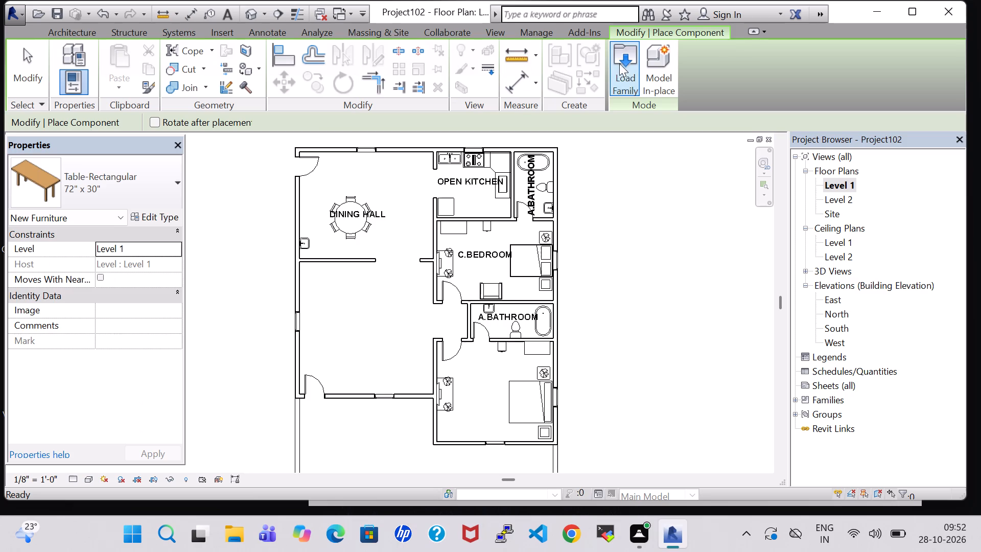
left_click(633, 64)
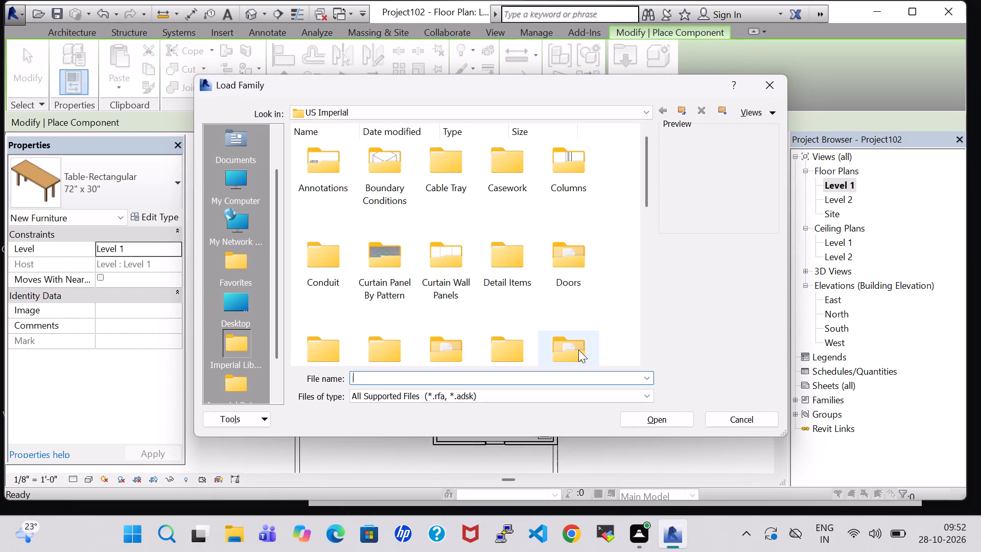
double_click(578, 350)
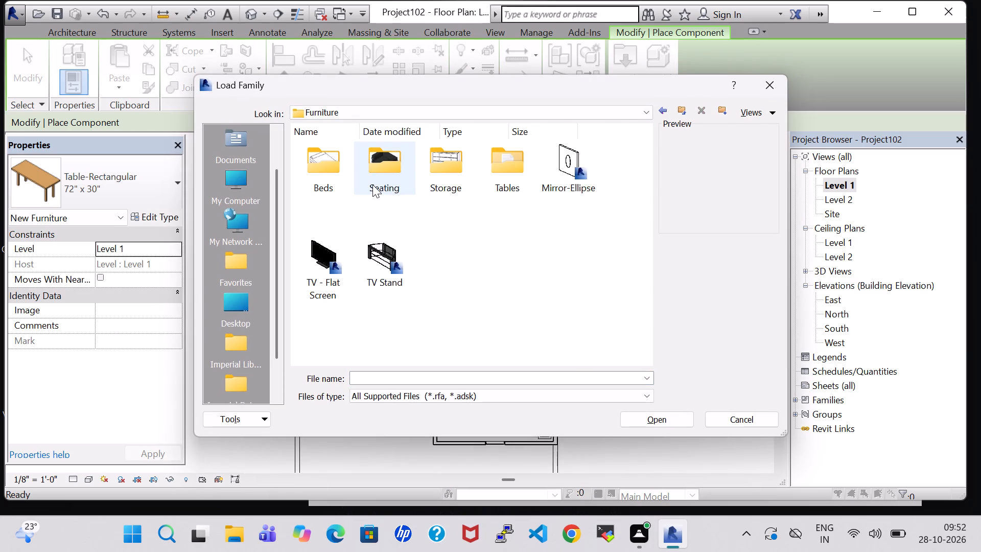
double_click(372, 185)
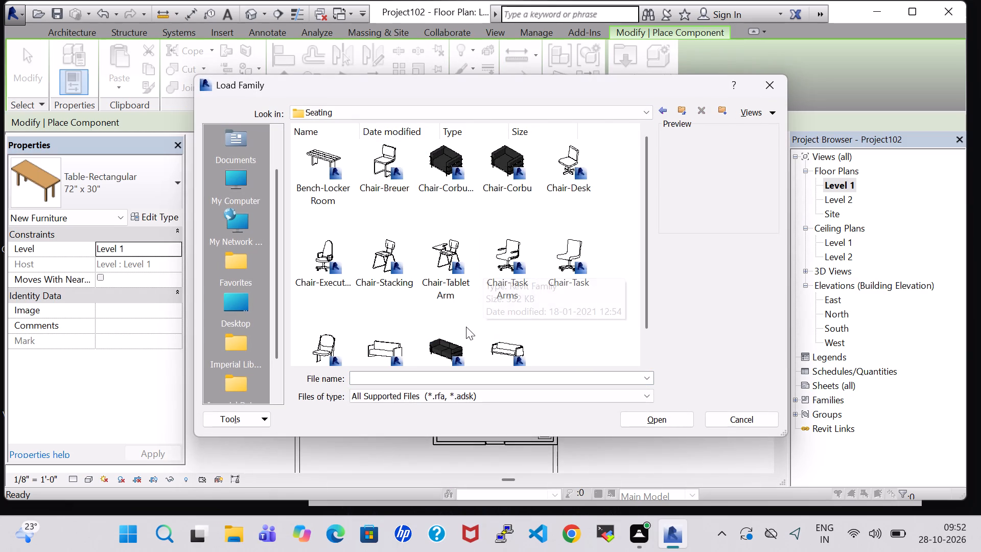
left_click(510, 347)
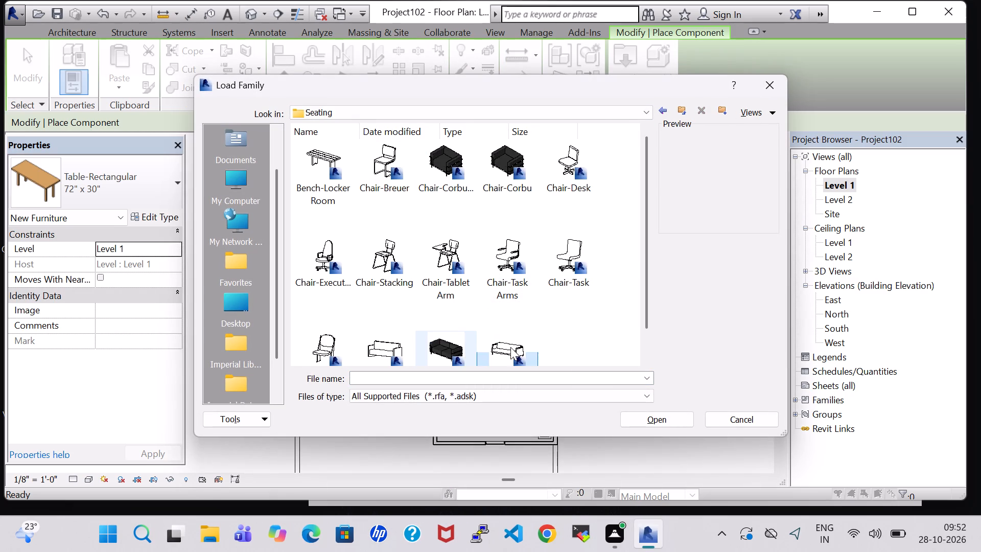
left_click(400, 332)
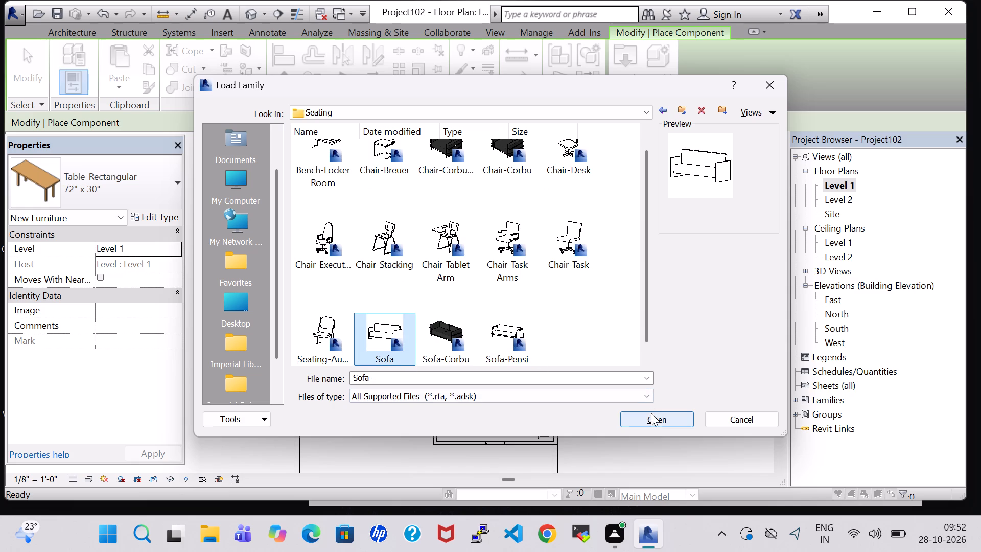
left_click(651, 414)
Place a 72" Sofa, turned with its back to the southeast bedroom's south wall, about 5' 11" from the west wall.
scroll(473, 425, "up", 2)
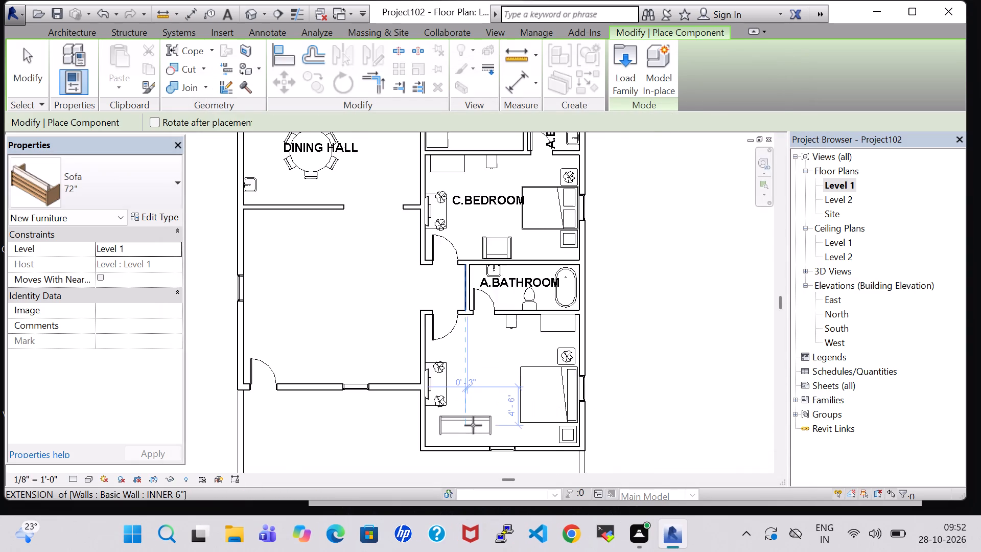
scroll(473, 425, "up", 2)
key("space")
key("space")
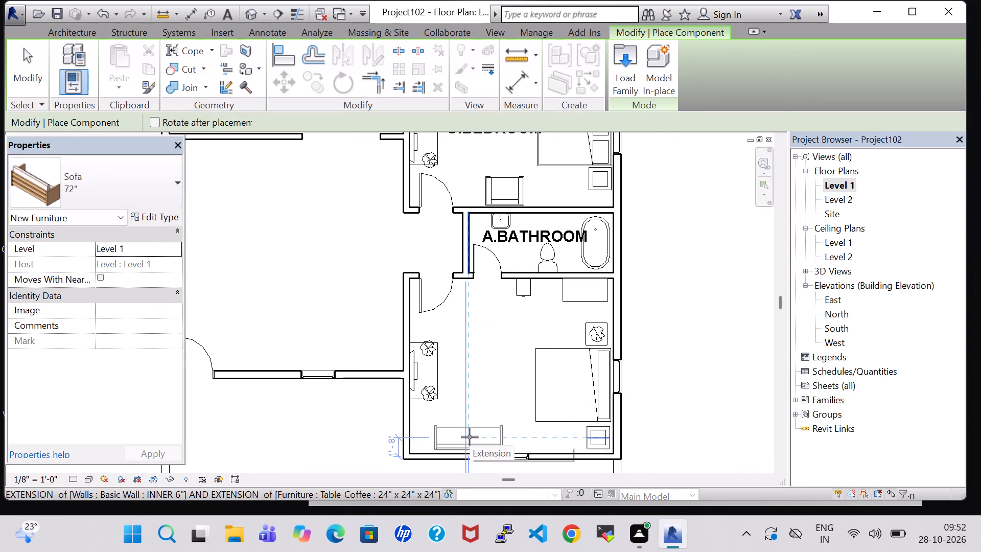
scroll(470, 437, "up", 3)
middle_click(470, 437)
scroll(479, 394, "up", 1)
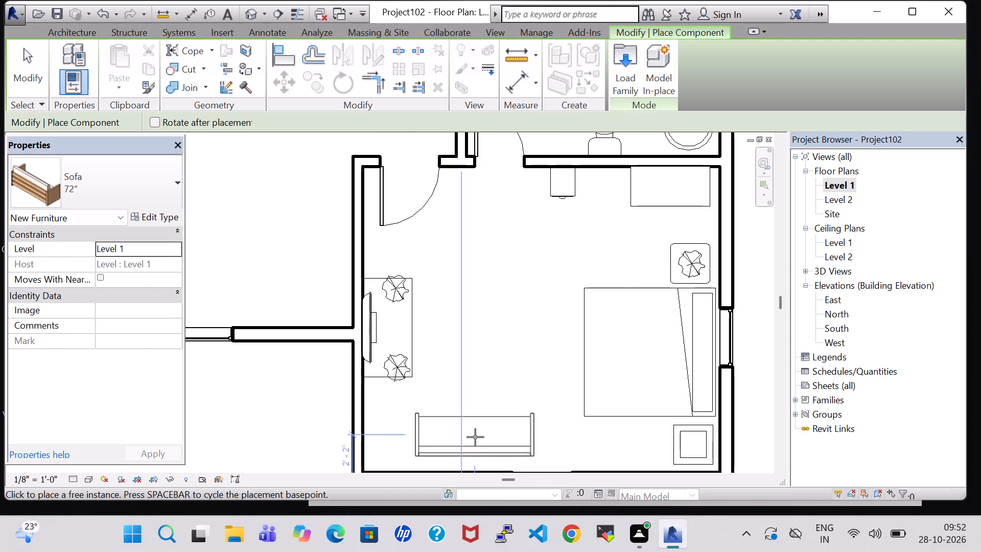
left_click(475, 438)
key("Escape")
key("Escape")
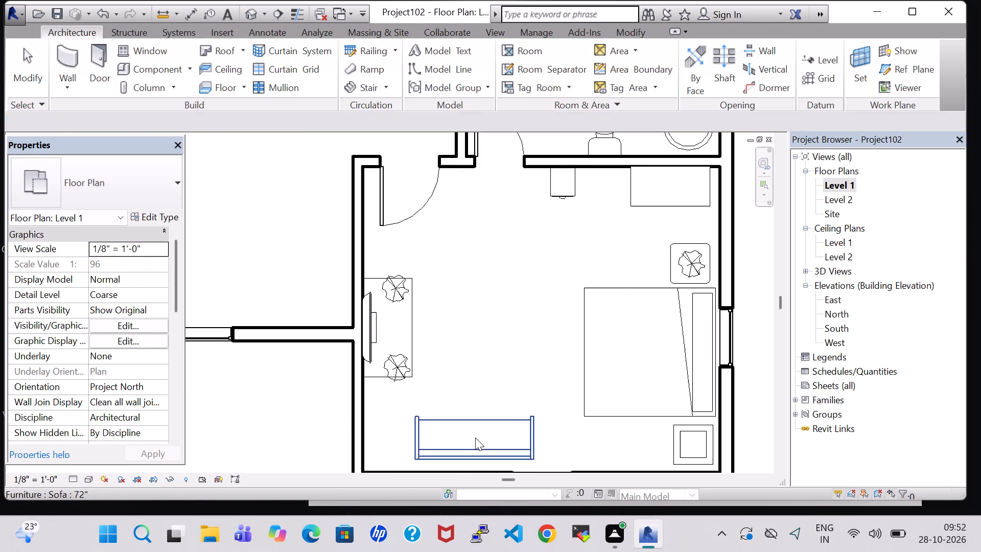
Nudge the sofa south to about 1' 6" from the southeast bedroom's south wall.
left_click(475, 438)
key("Down")
key("Down")
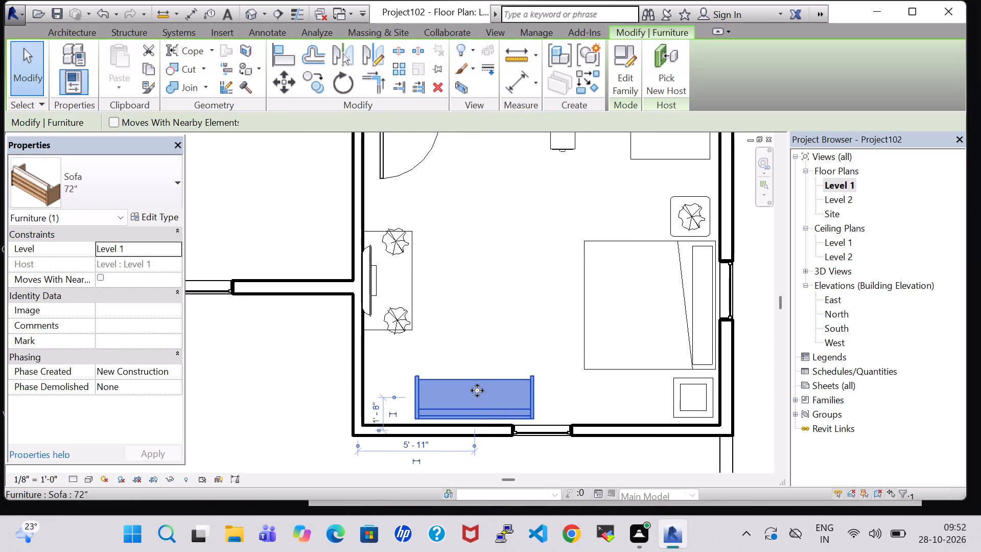
key("Down")
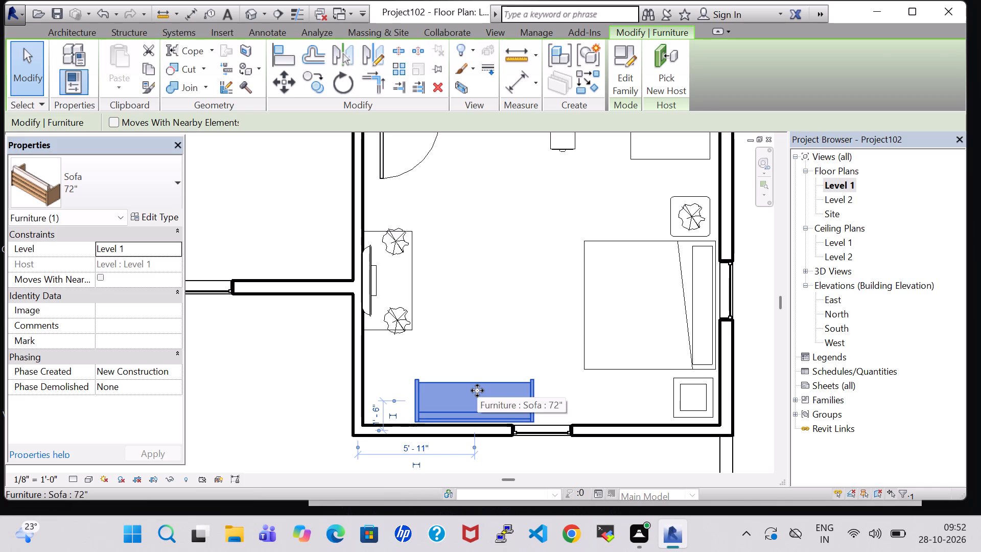
left_click(530, 328)
Examine the new sofa in the 3D view and check its type properties for the seat and frame materials.
left_click(252, 14)
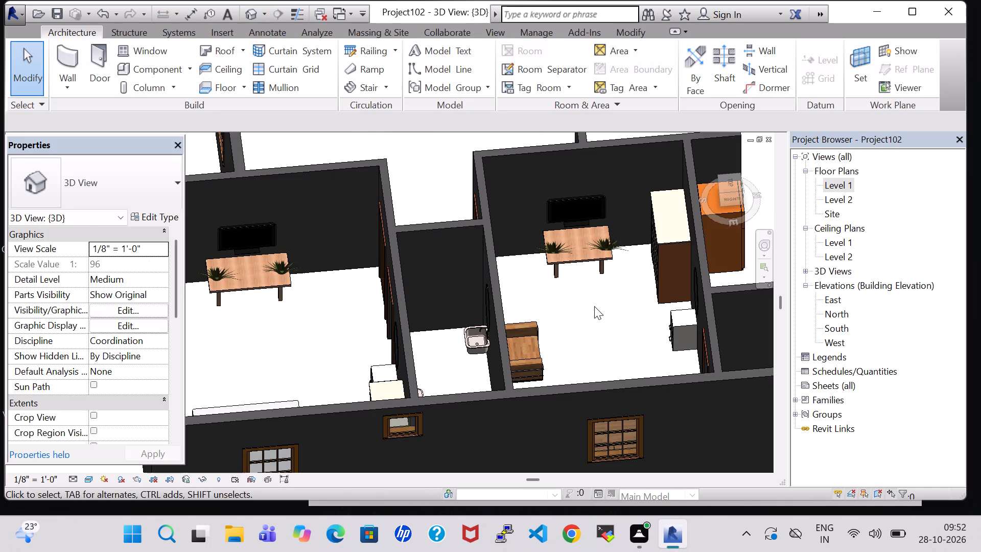
middle_click_drag(594, 306, 340, 339)
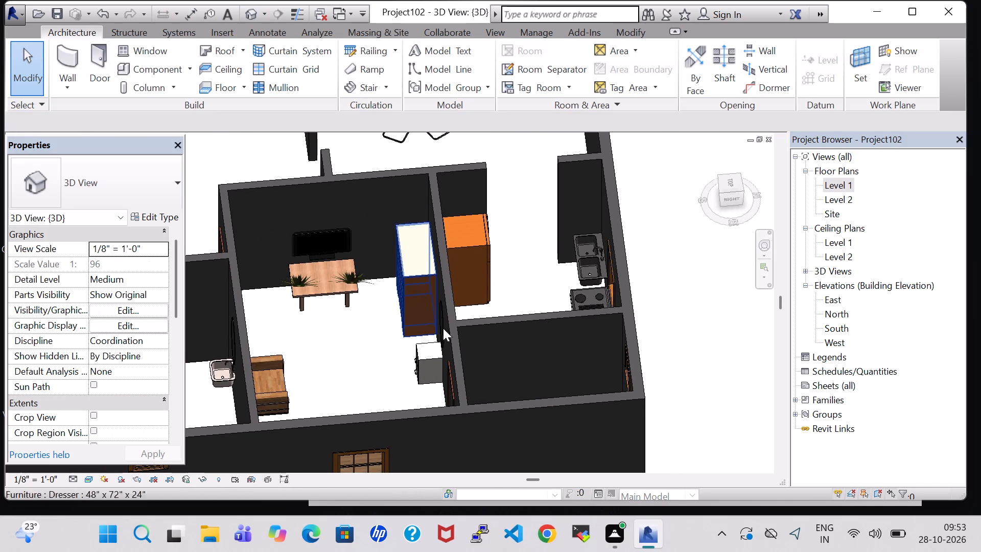
middle_click_drag(325, 327, 670, 334)
middle_click_drag(673, 334, 719, 336)
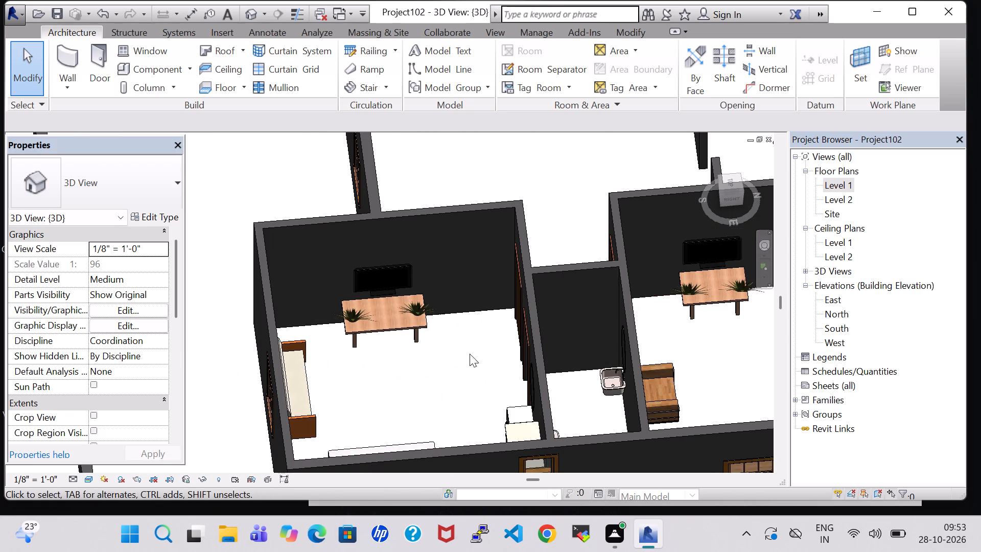
middle_click_drag(463, 410, 402, 407, "shift")
middle_click_drag(338, 322, 376, 369)
left_click(282, 345)
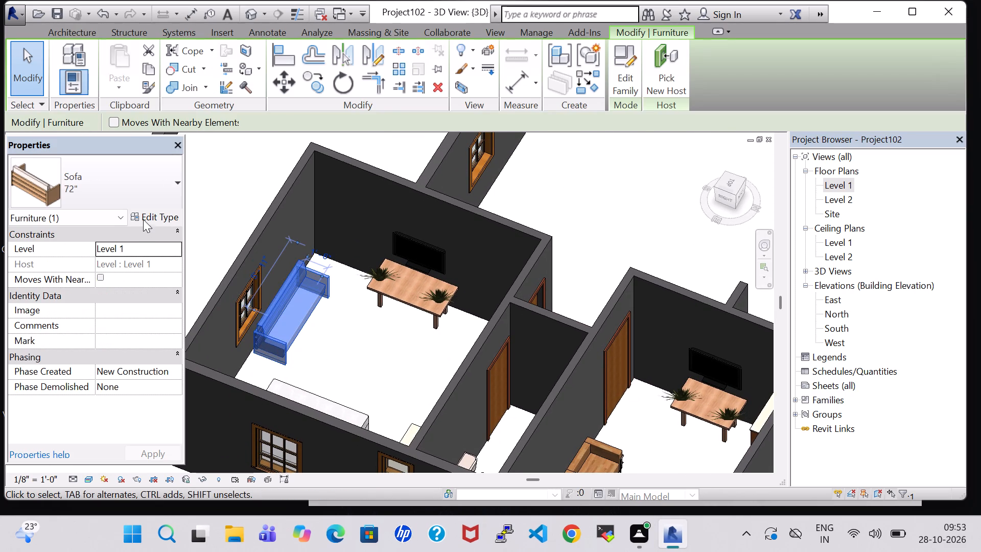
left_click(144, 218)
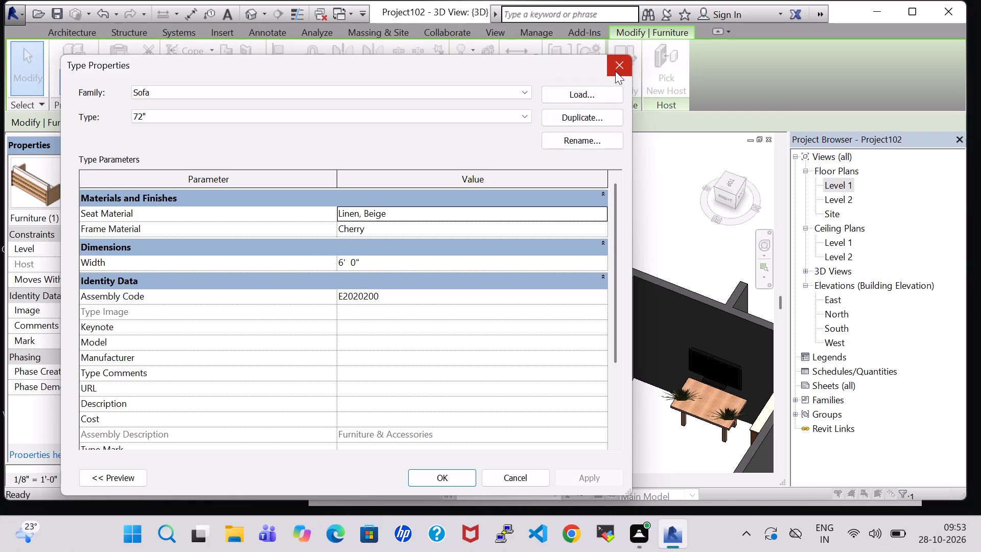
left_click(619, 69)
left_click(348, 341)
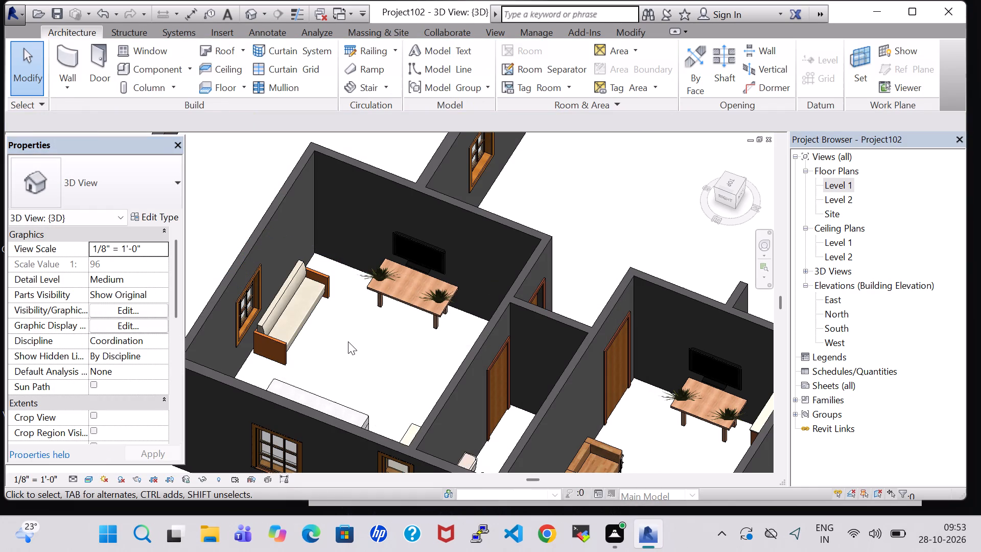
middle_click(348, 341, "shift")
left_click(286, 295)
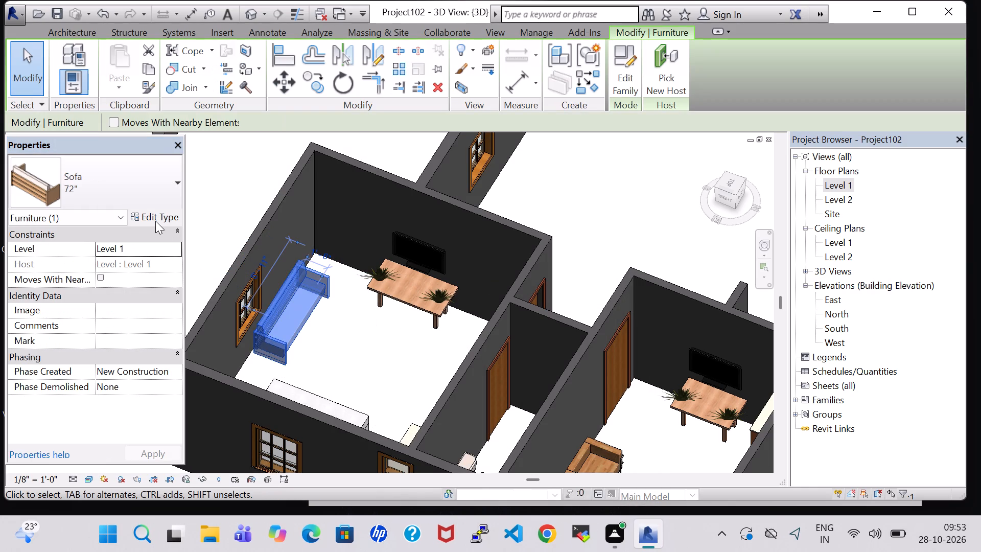
left_click(155, 221)
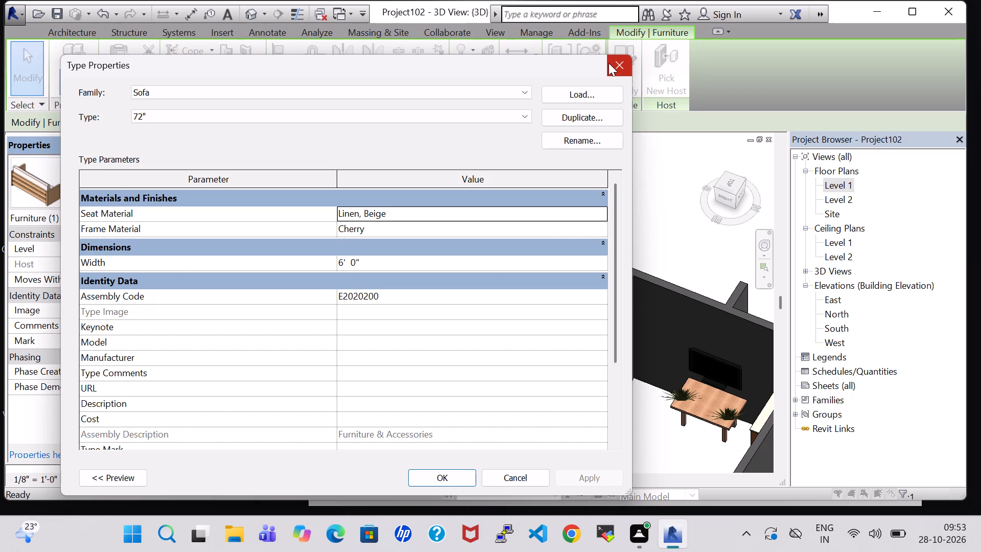
left_click(610, 63)
left_click(355, 332)
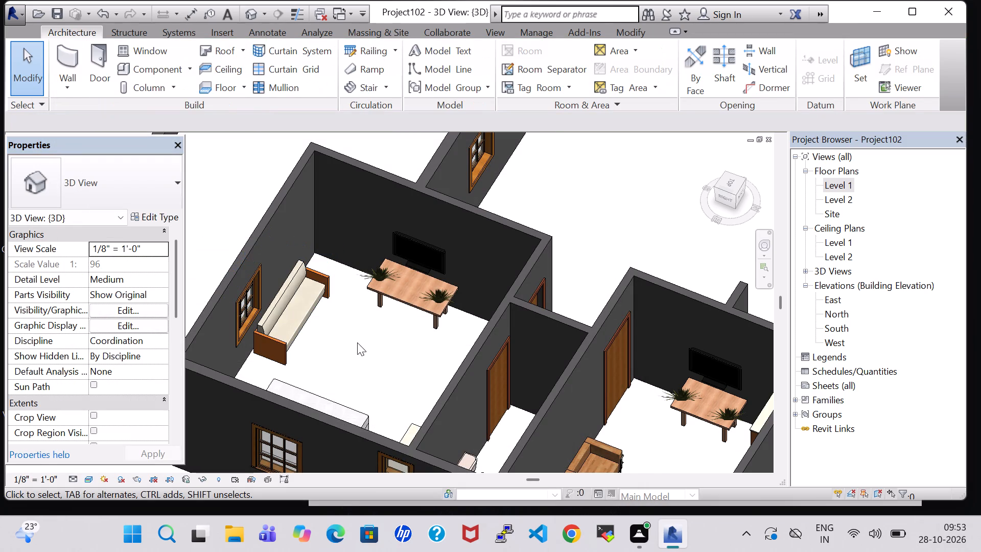
Set the mattress material of the southeast bedroom's King 78" x 80" bed type to Linen, Beige.
middle_click_drag(376, 396, 336, 356)
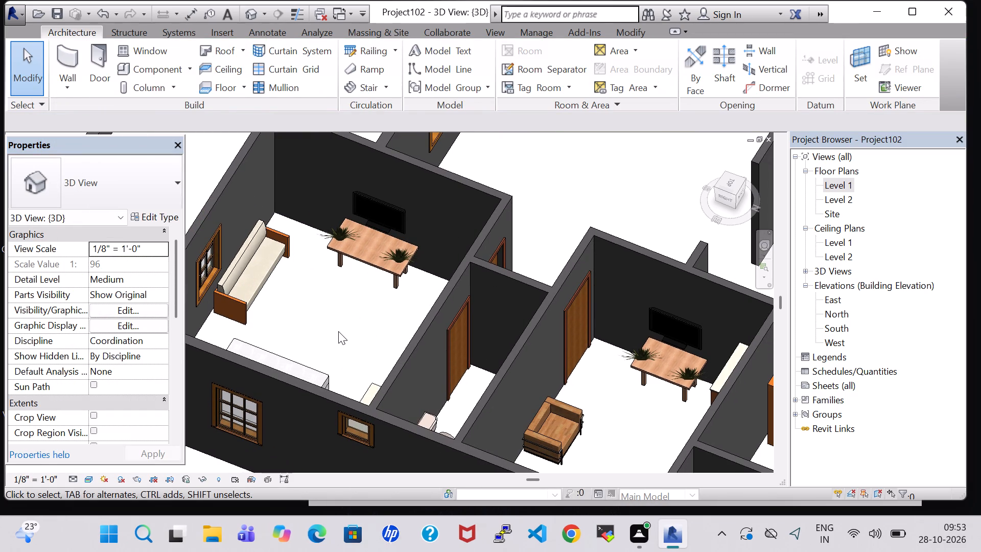
left_click(311, 366)
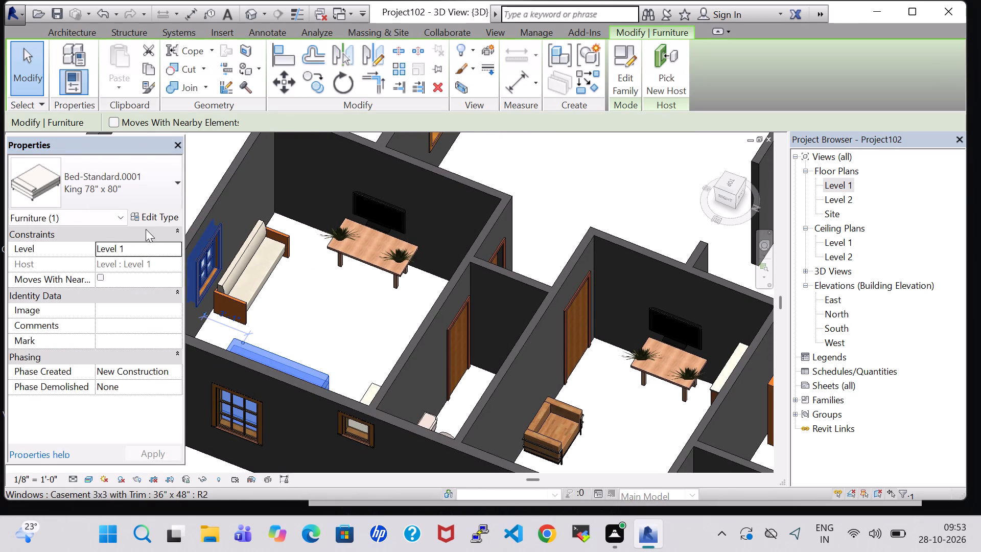
left_click(152, 216)
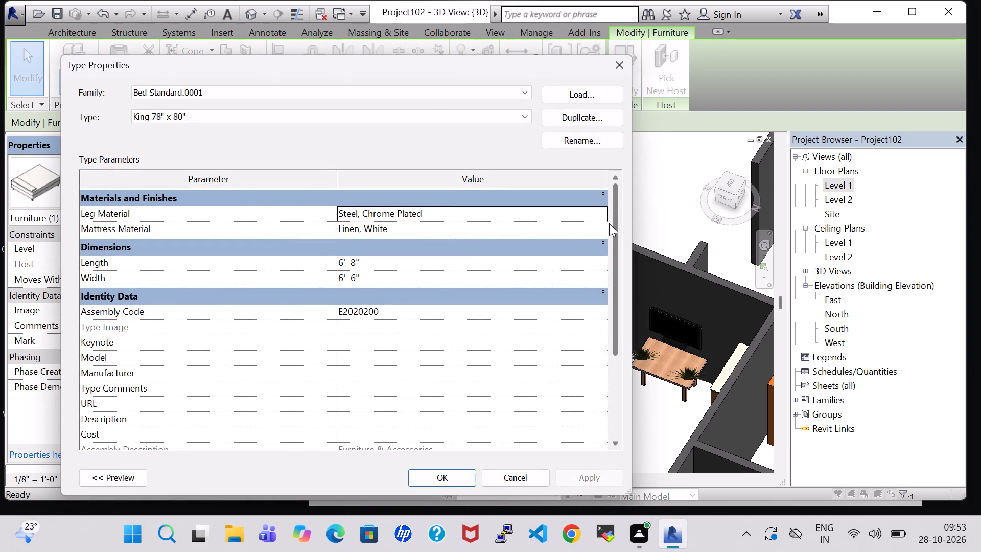
left_click(603, 224)
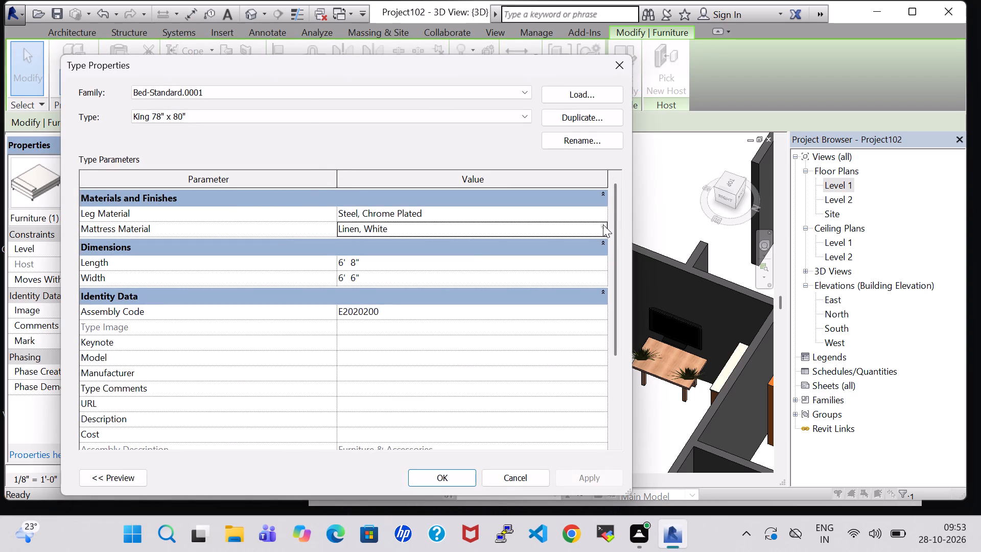
left_click(393, 271)
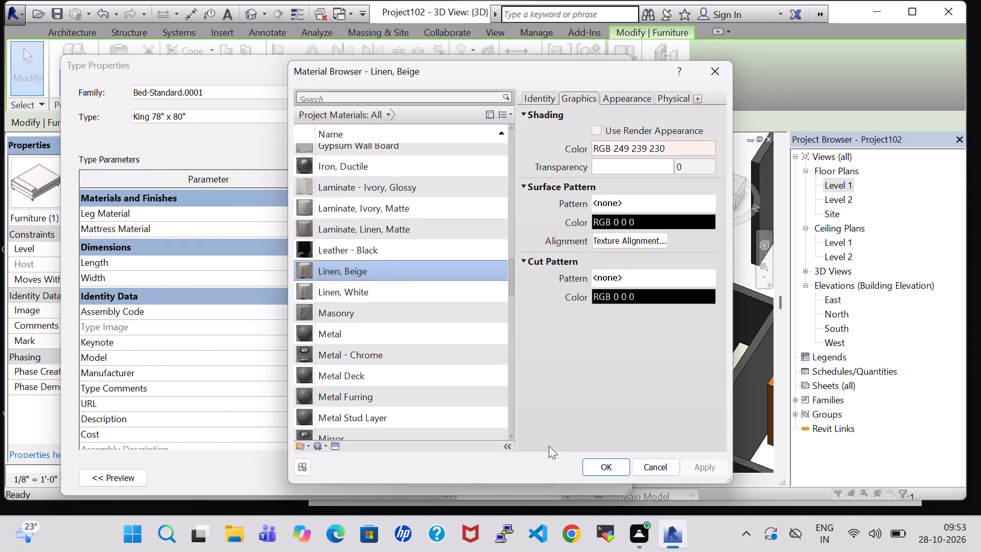
left_click(611, 464)
left_click(416, 474)
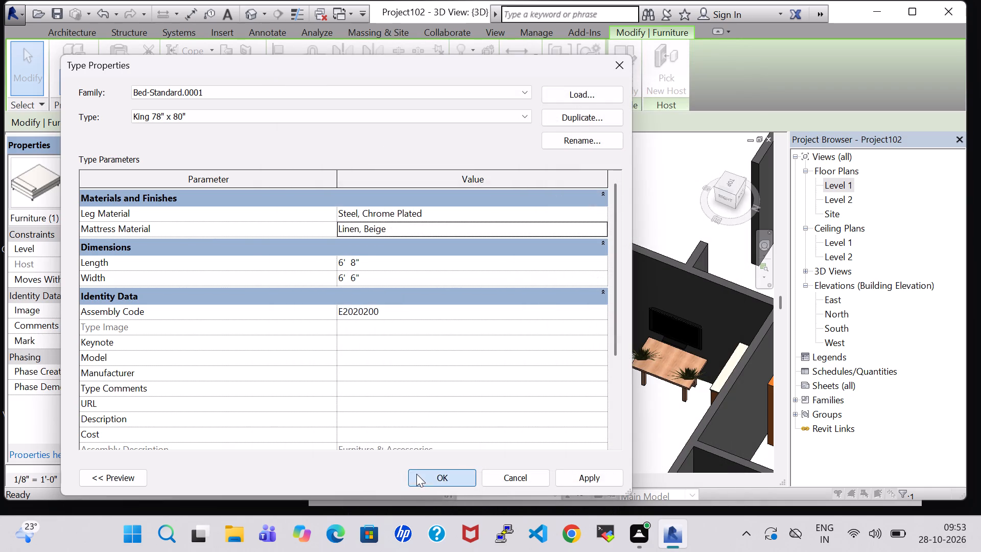
left_click(375, 332)
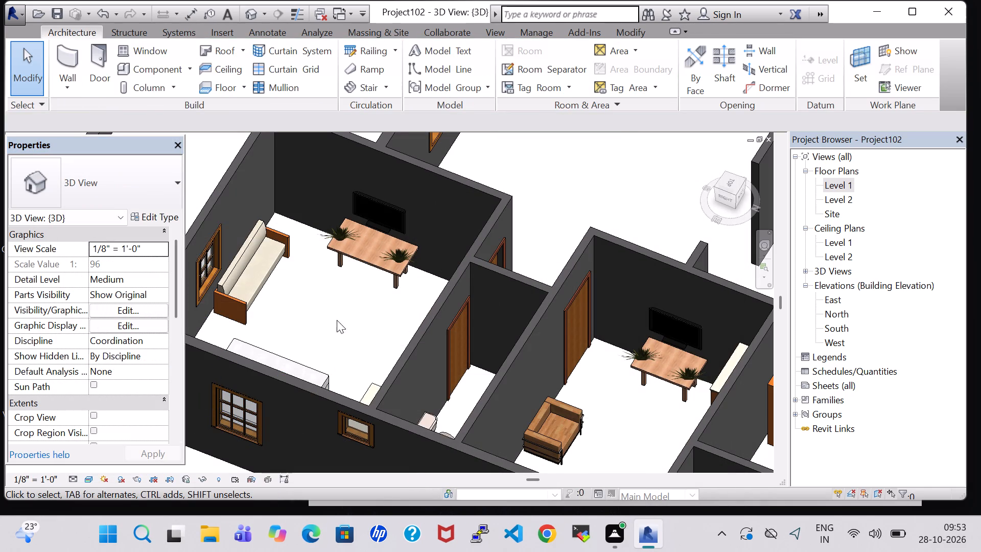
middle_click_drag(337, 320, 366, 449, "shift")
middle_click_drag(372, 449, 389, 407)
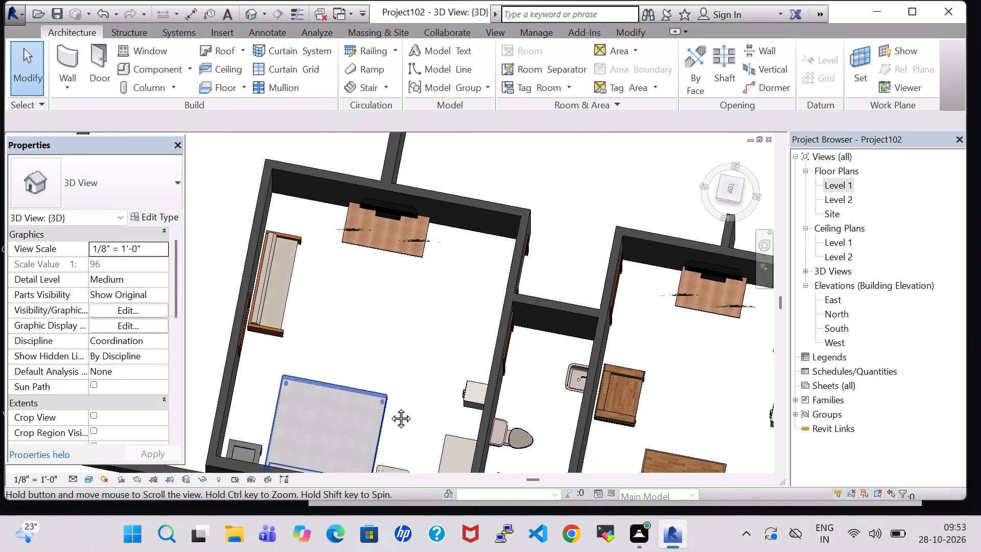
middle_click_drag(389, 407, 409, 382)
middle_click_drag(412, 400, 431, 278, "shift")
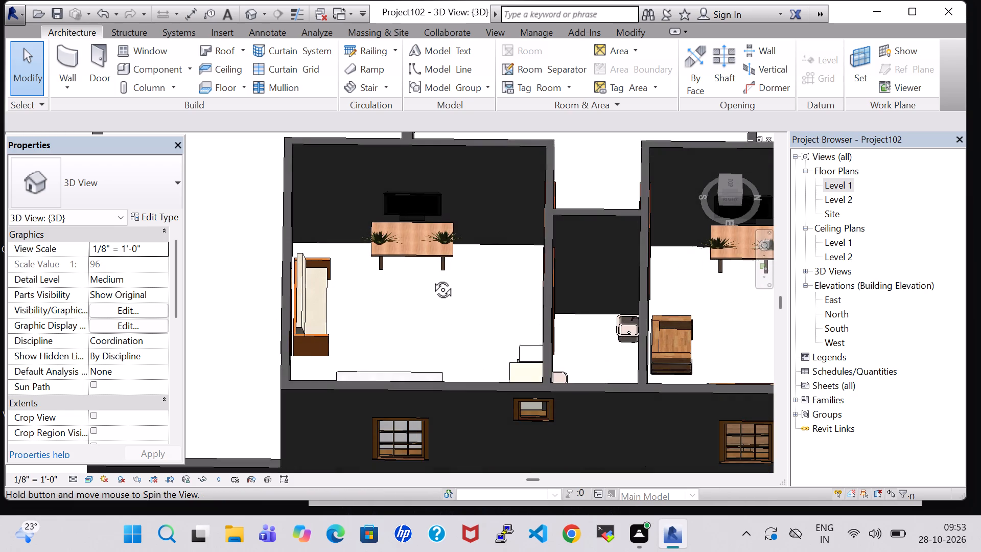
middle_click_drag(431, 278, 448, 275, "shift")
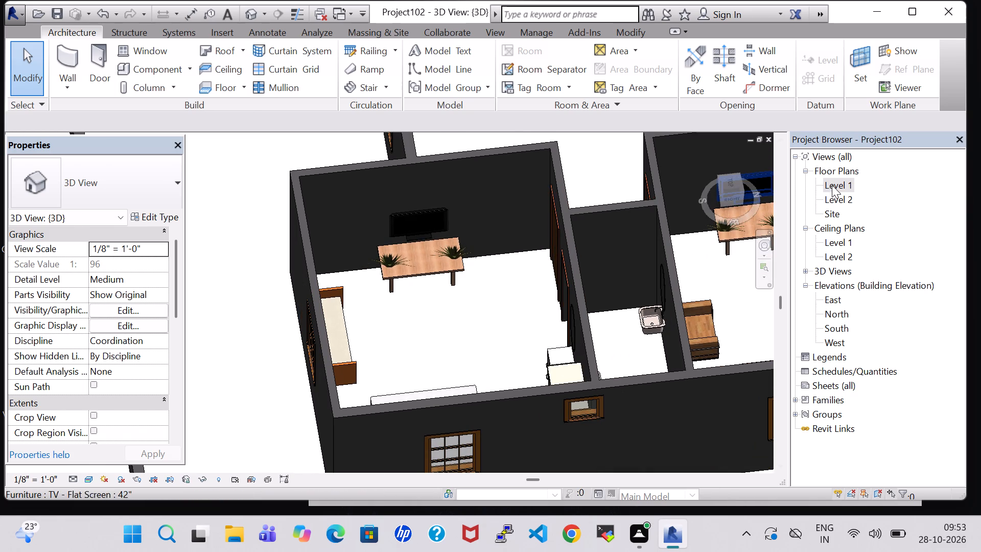
Load the Table-Dining Oval family and place a 36" x 72" table on Level 1, centred just north of the southeast bedroom's sofa, about 9' 9" from the east wall.
double_click(832, 185)
scroll(760, 212, "down", 1)
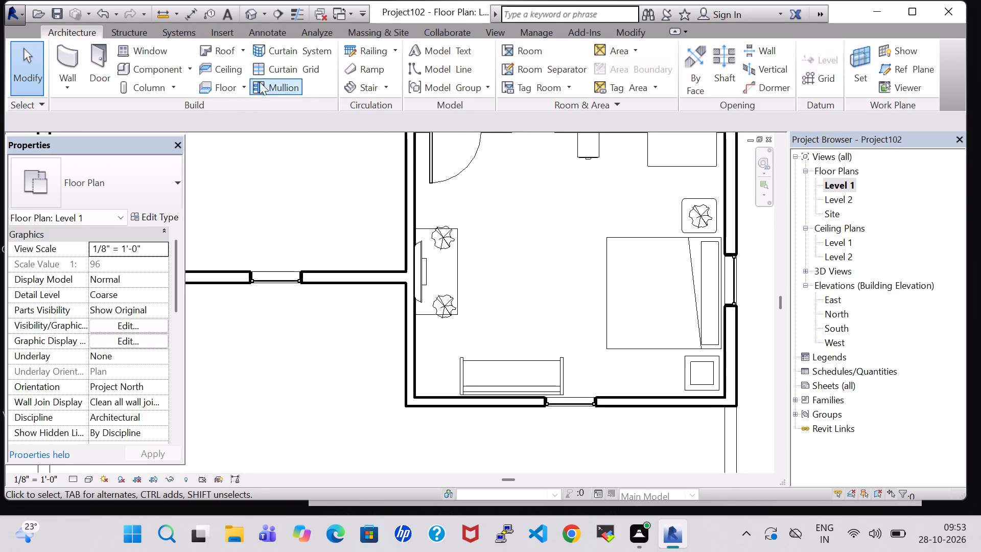
left_click(138, 71)
left_click(624, 60)
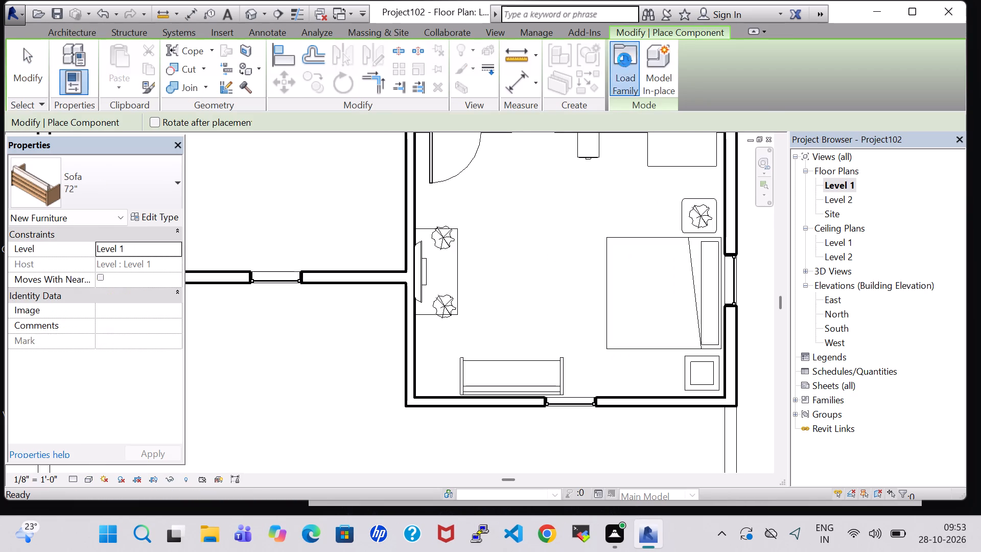
double_click(574, 346)
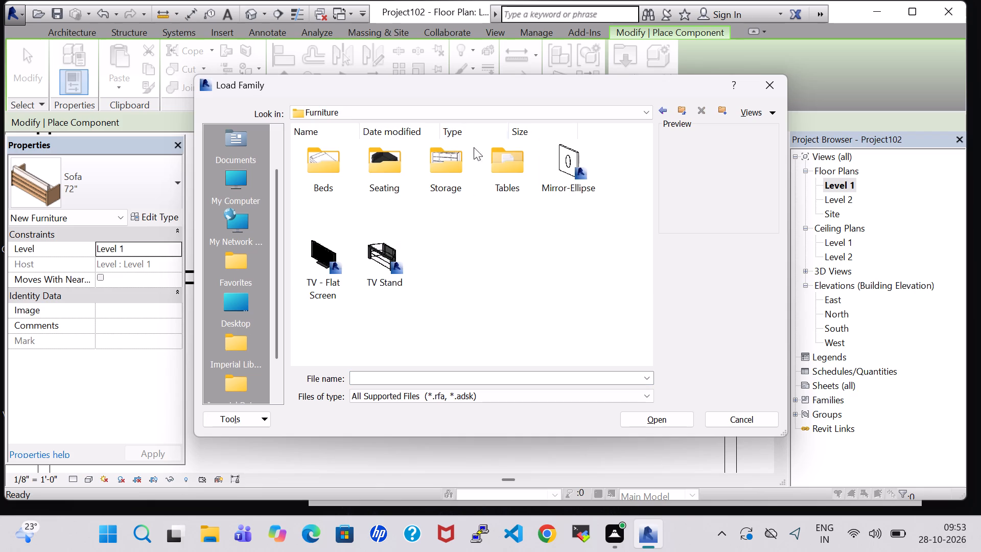
double_click(512, 164)
left_click(435, 187)
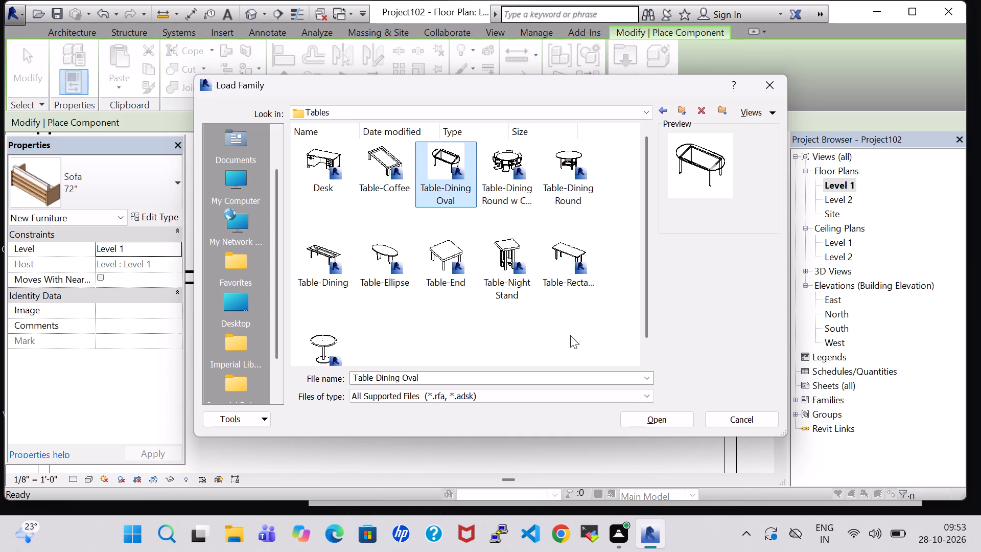
left_click(665, 420)
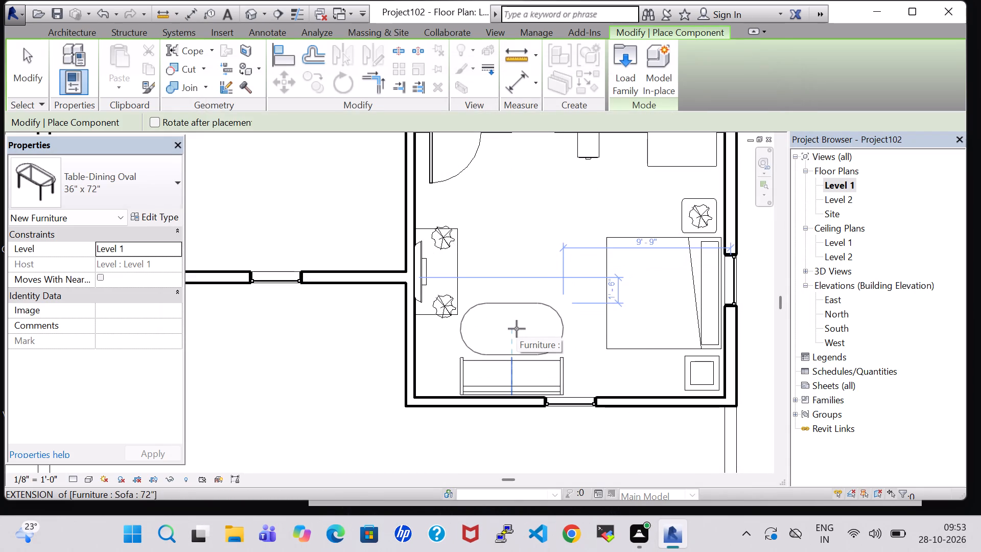
left_click(517, 329)
key("Escape")
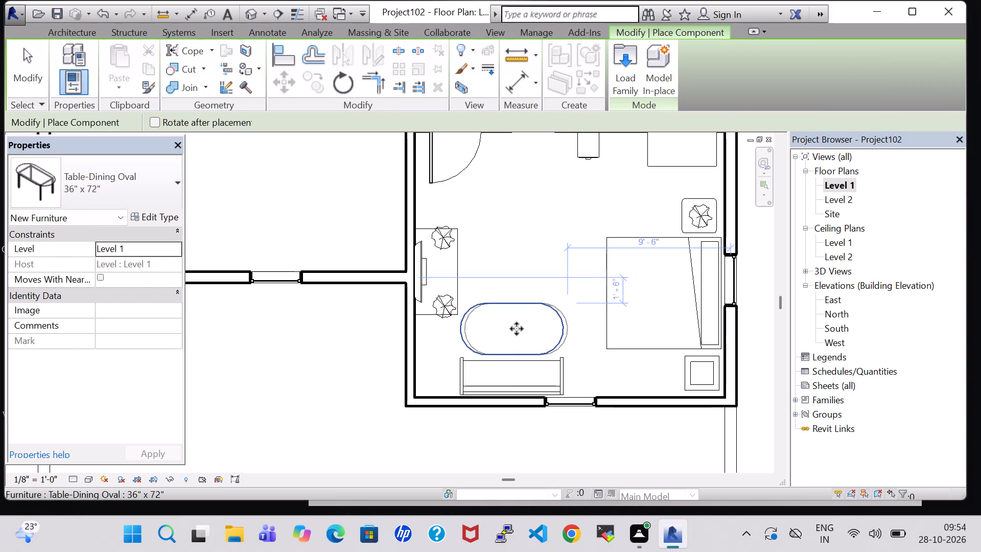
key("Escape")
Change the oval table in front of the southeast bedroom's sofa to the 36" x 48" type.
left_click(521, 303)
left_click(152, 212)
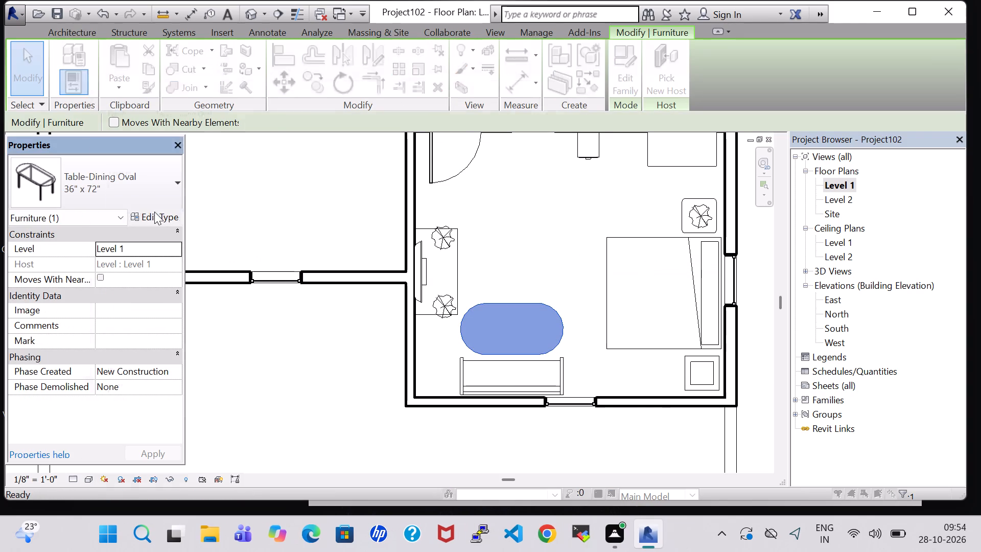
left_click(319, 116)
left_click(315, 130)
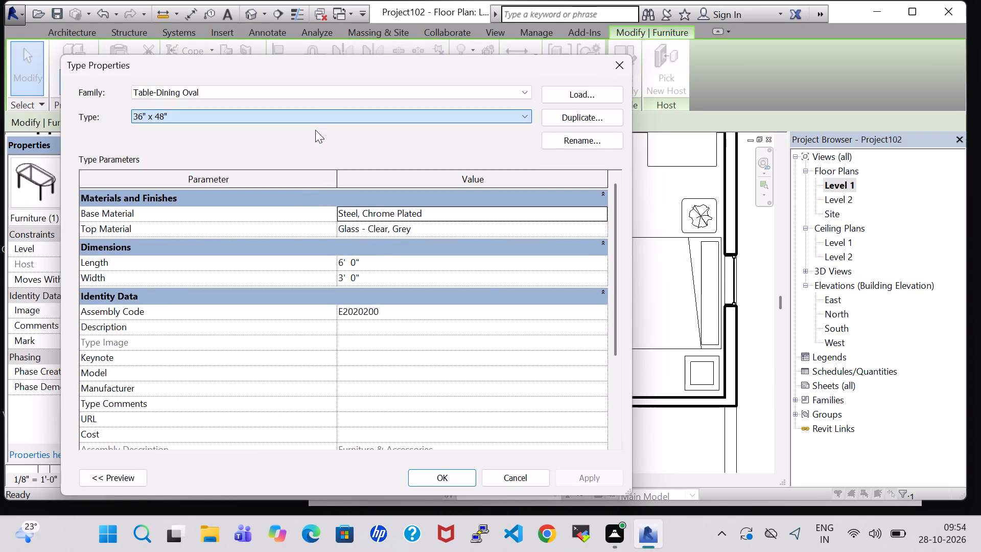
left_click(459, 479)
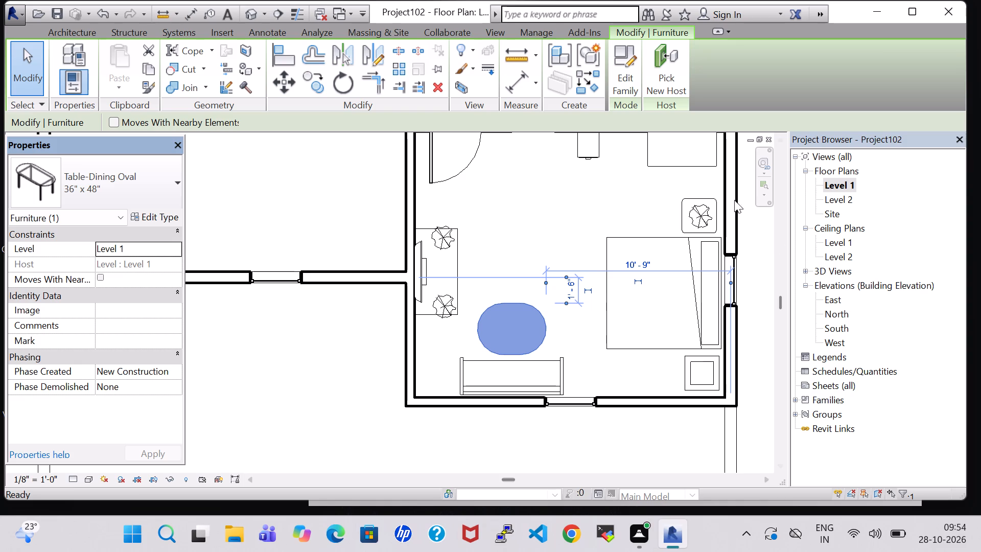
left_click(567, 217)
Place another Agave - 1.5' plant matching those on the TV table, at the oval table's north edge, about 12' 9" from the east wall.
left_click(450, 237)
right_click(450, 237)
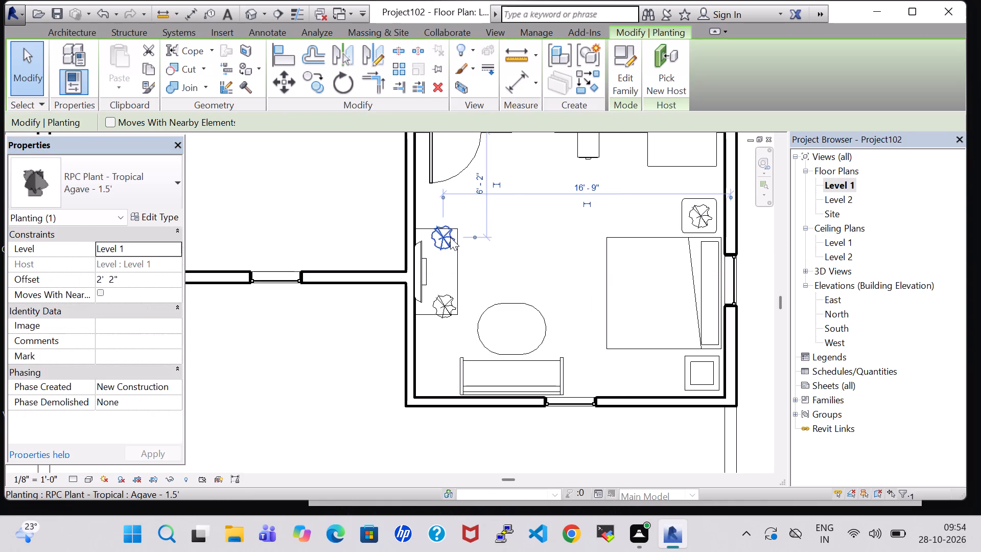
left_click(530, 273)
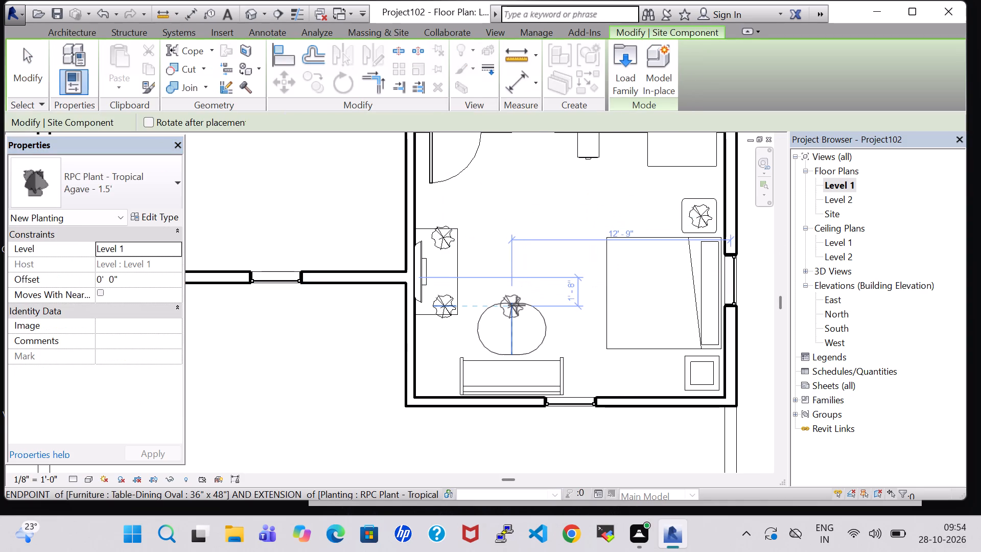
left_click(517, 305)
key("Escape")
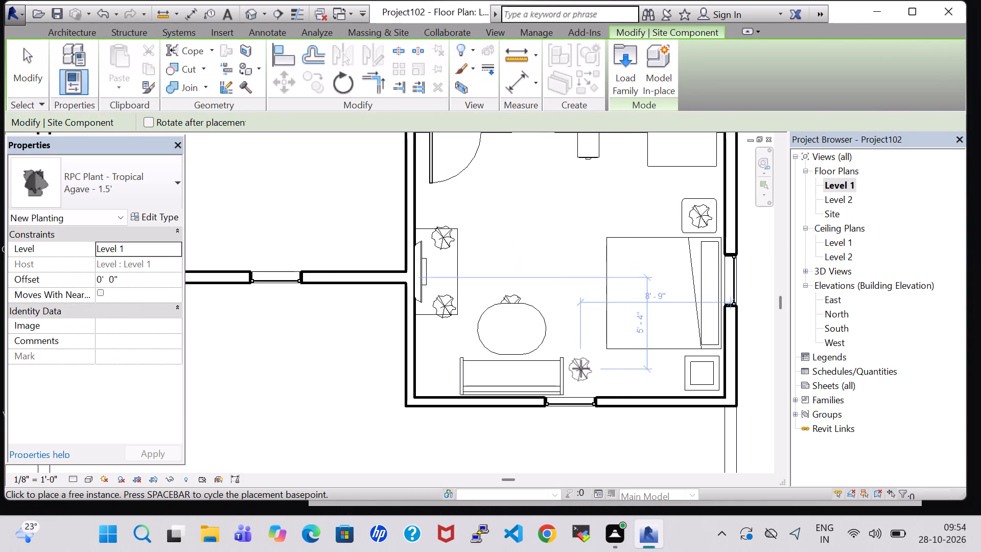
key("Escape")
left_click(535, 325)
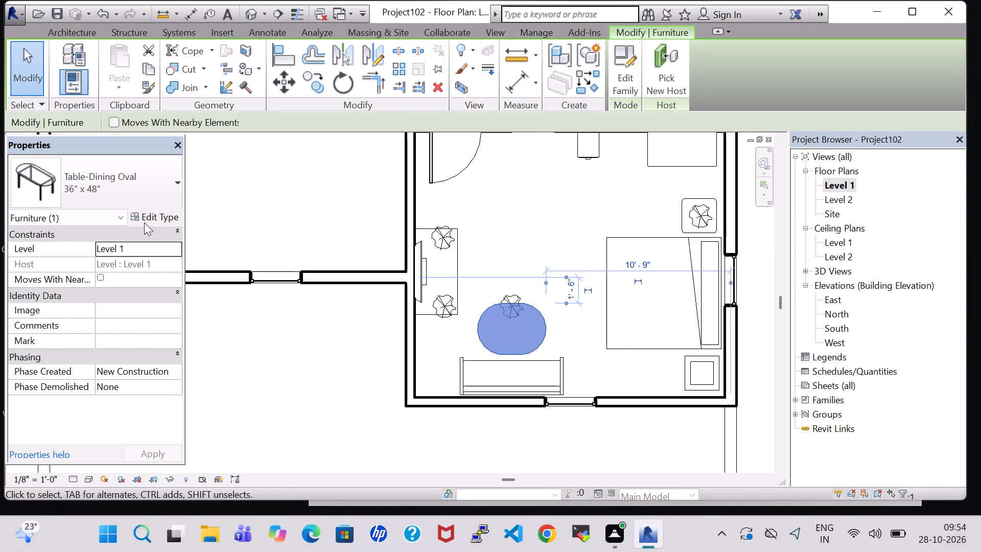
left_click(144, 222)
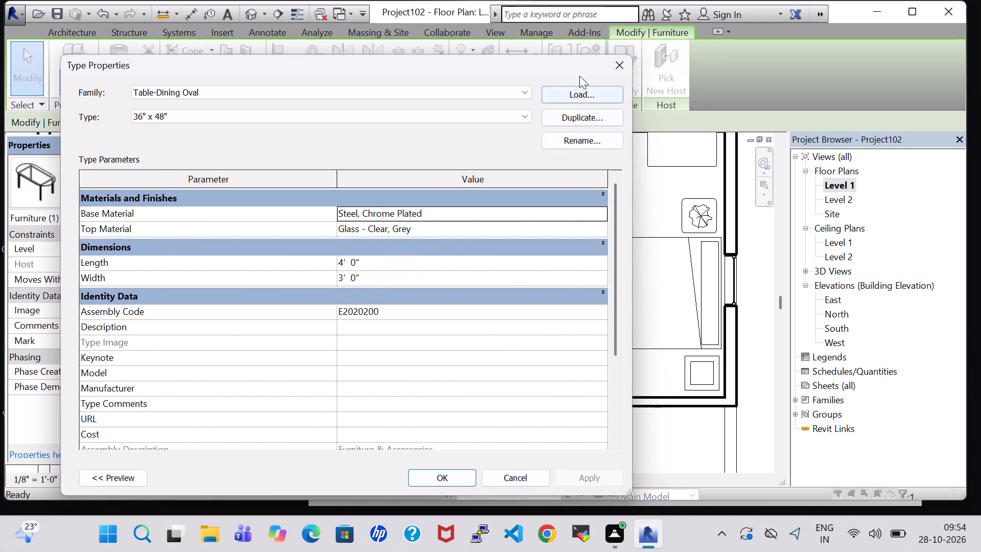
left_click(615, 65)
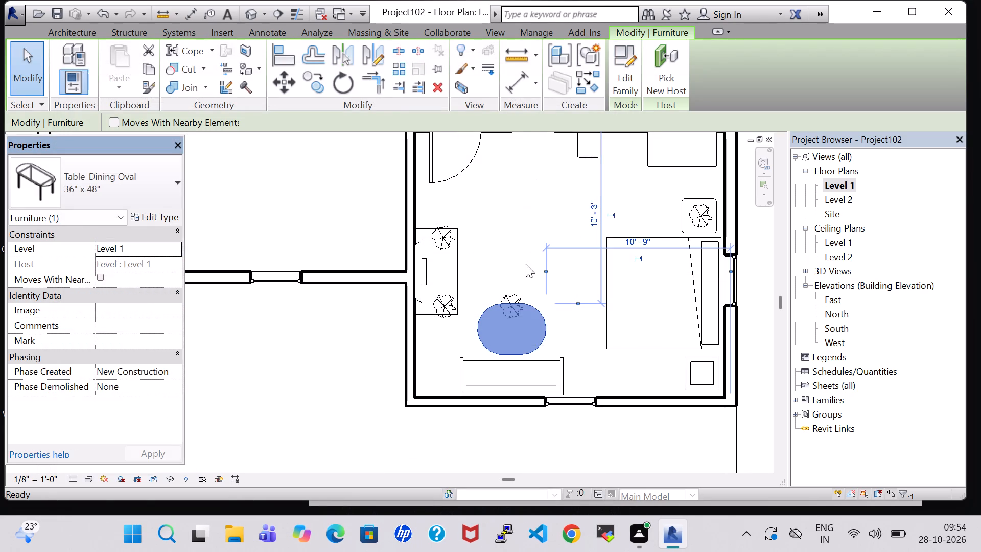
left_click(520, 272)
Set the offset of the agave plant at the oval table to 2' 3".
left_click(518, 294)
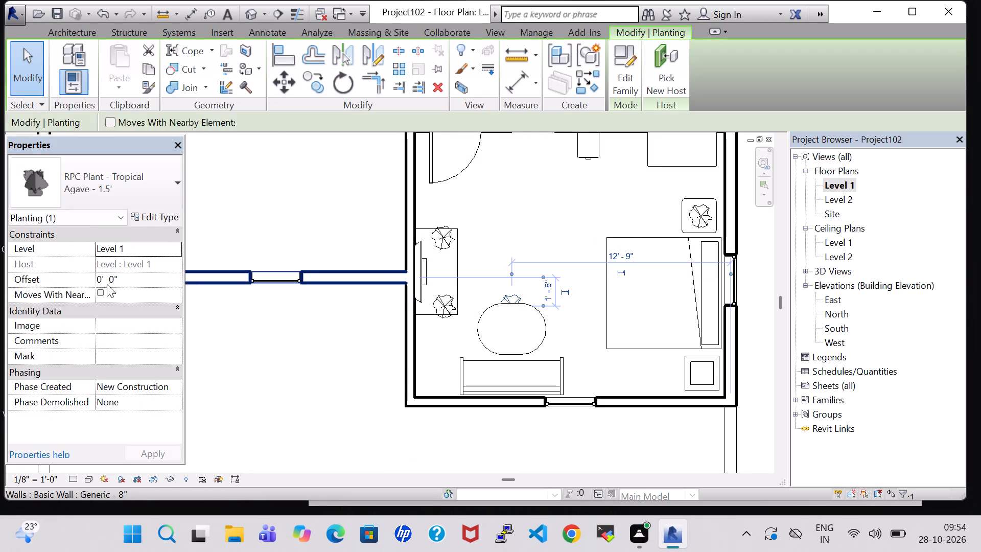
left_click(103, 284)
key("BackSpace")
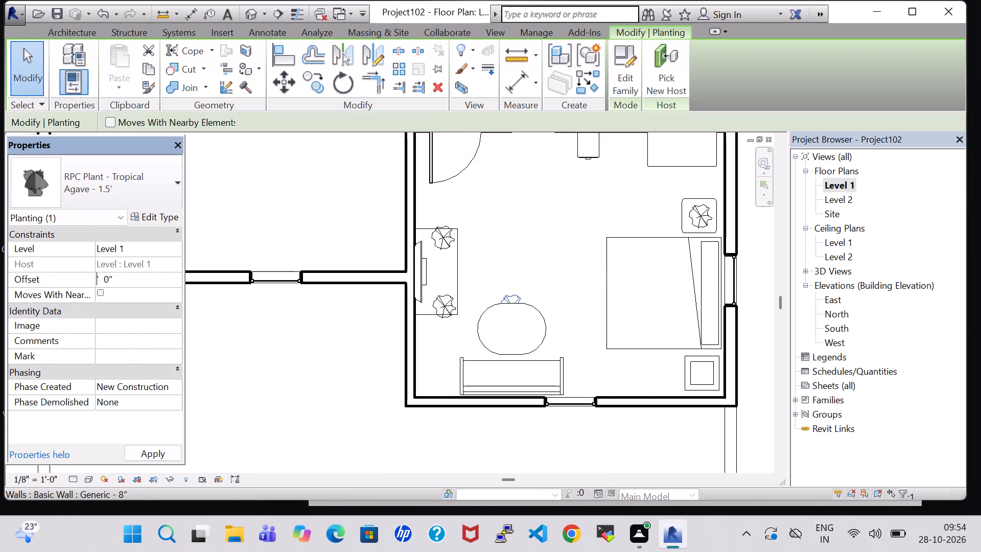
key("2")
key("Right")
key("Right")
key("Right")
key("Right")
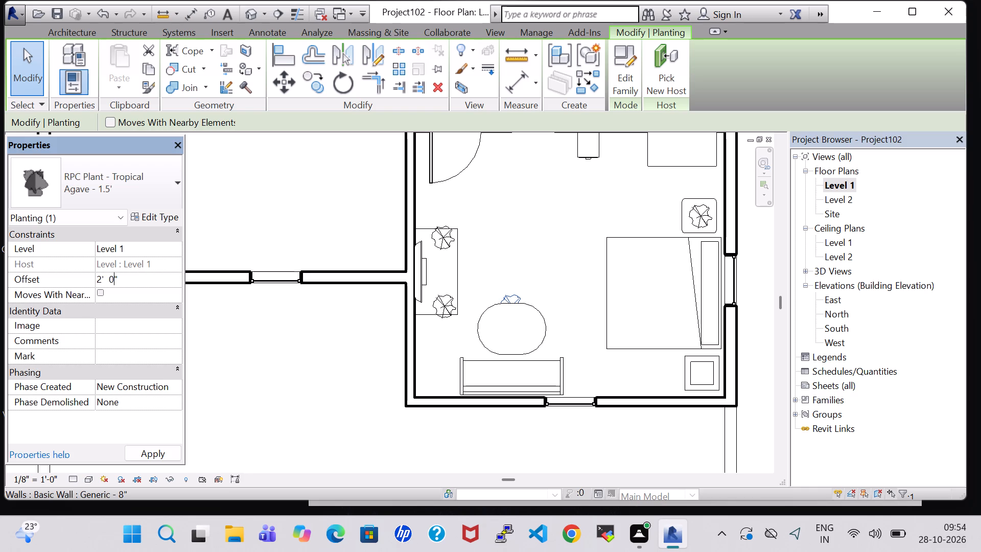
key("BackSpace")
key("3")
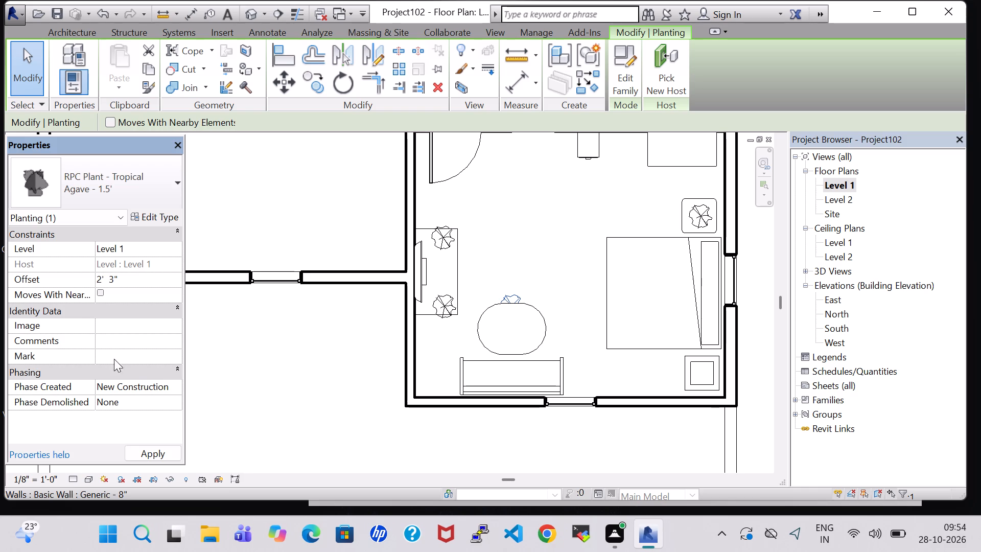
left_click(131, 451)
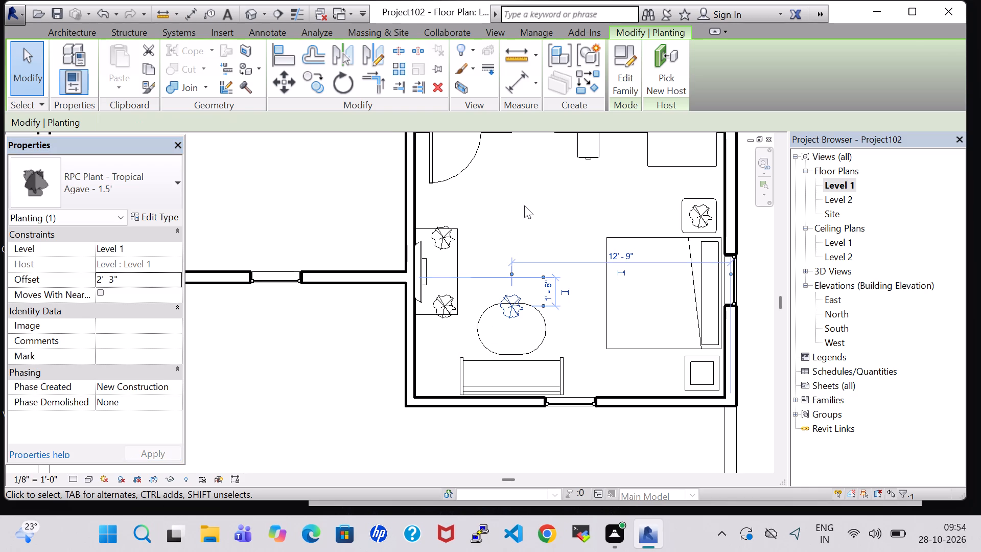
left_click(525, 204)
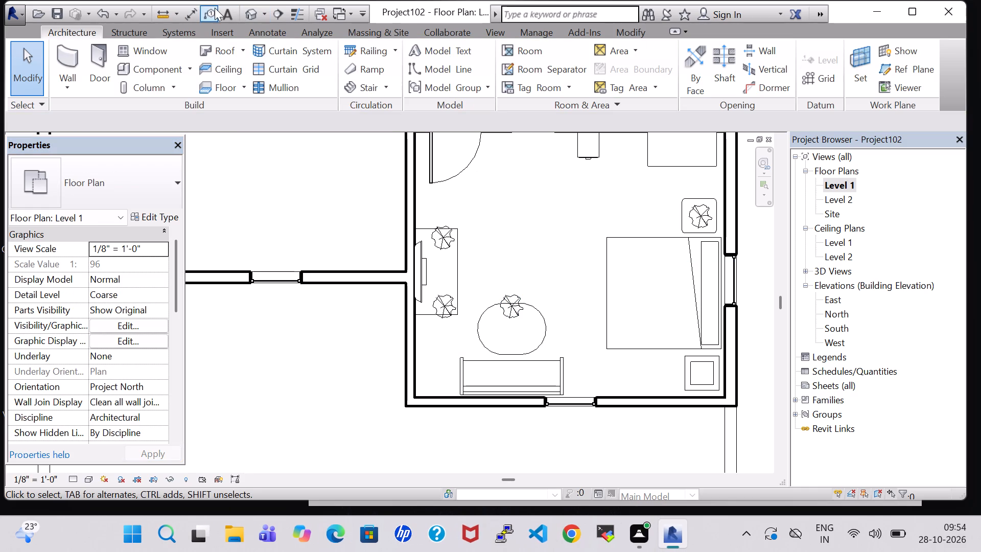
In the 3D view, nudge the agave plant south to the middle of the oval table's glass top.
left_click(246, 10)
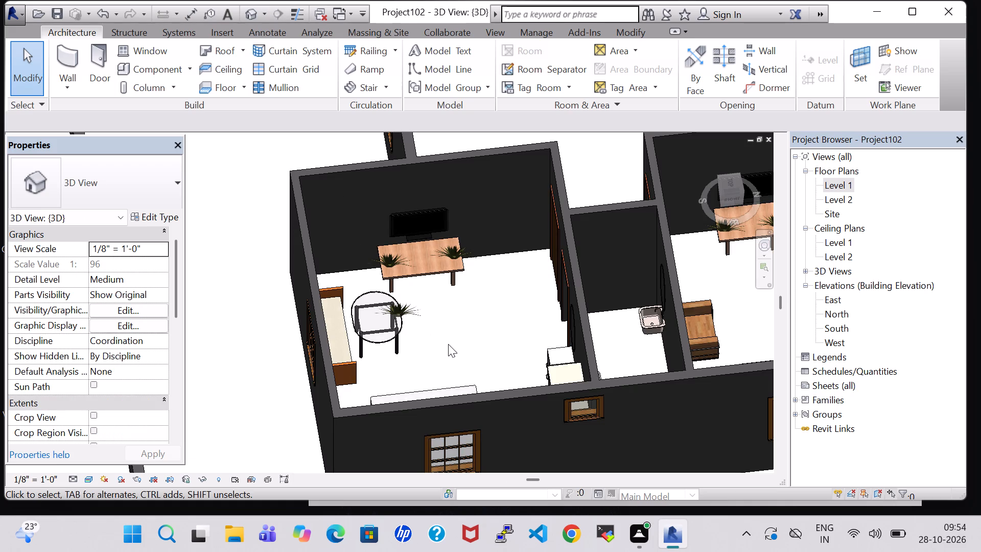
middle_click_drag(448, 344, 436, 301, "shift")
scroll(431, 295, "up", 5)
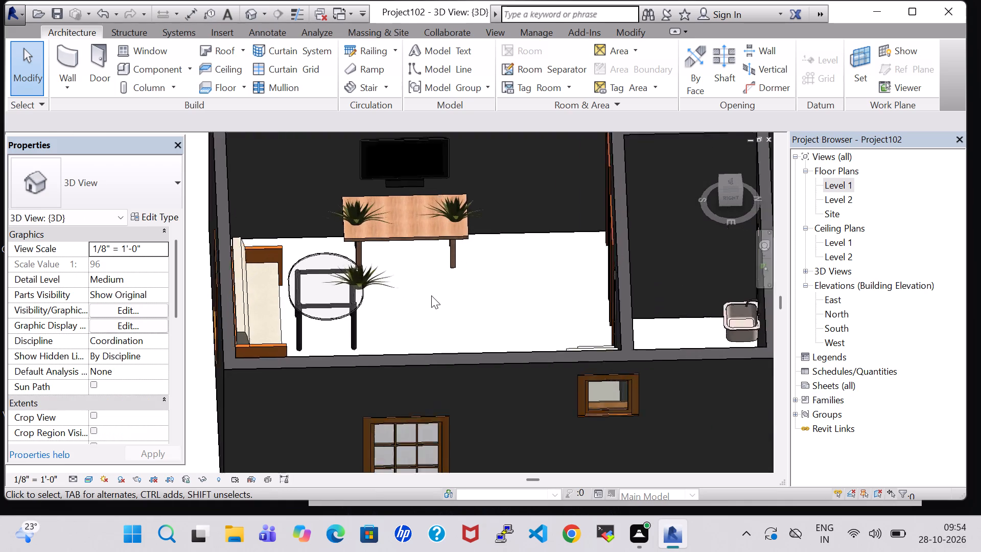
scroll(388, 300, "up", 1)
middle_click(388, 300)
middle_click(388, 300, "shift")
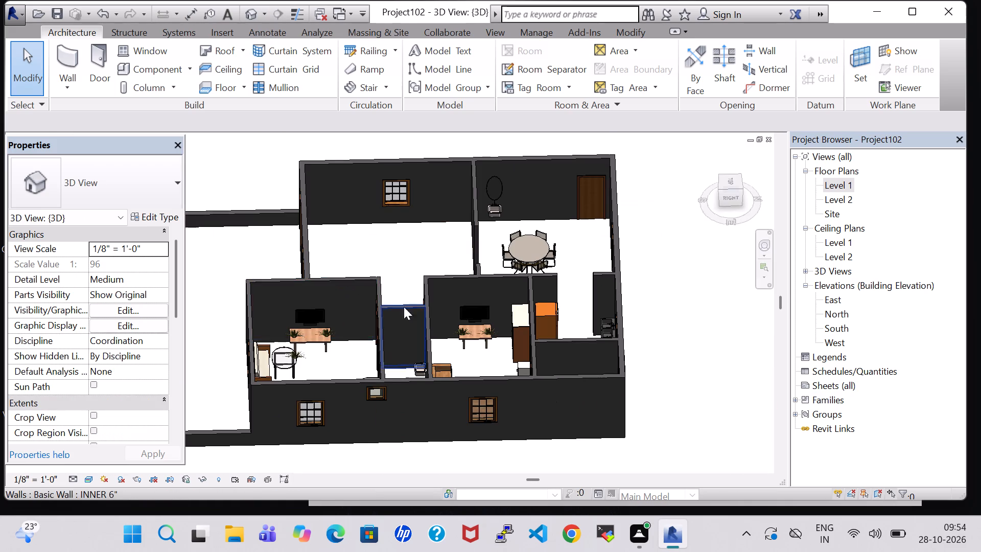
scroll(353, 337, "up", 9)
middle_click_drag(224, 405, 315, 404)
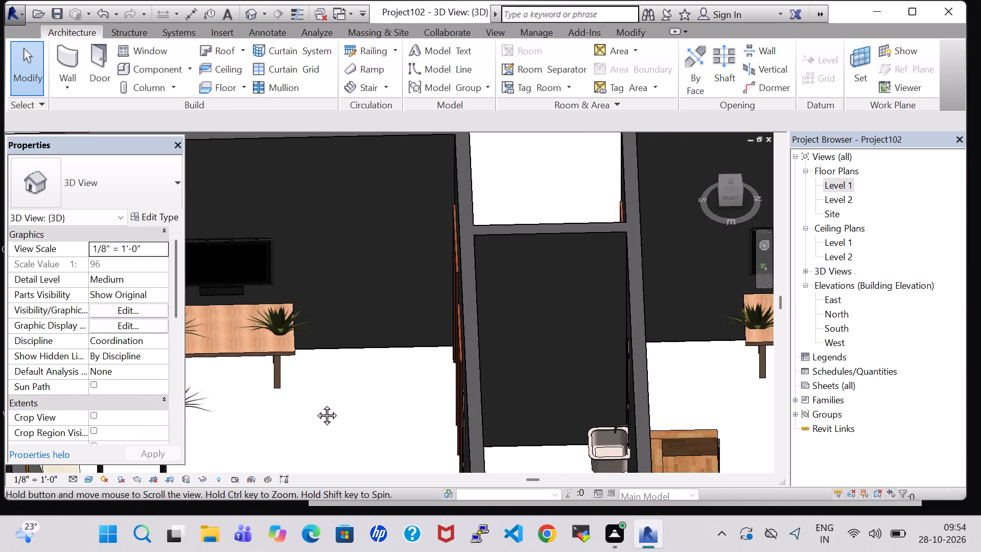
middle_click_drag(315, 404, 431, 400)
left_click(371, 387)
key("Left")
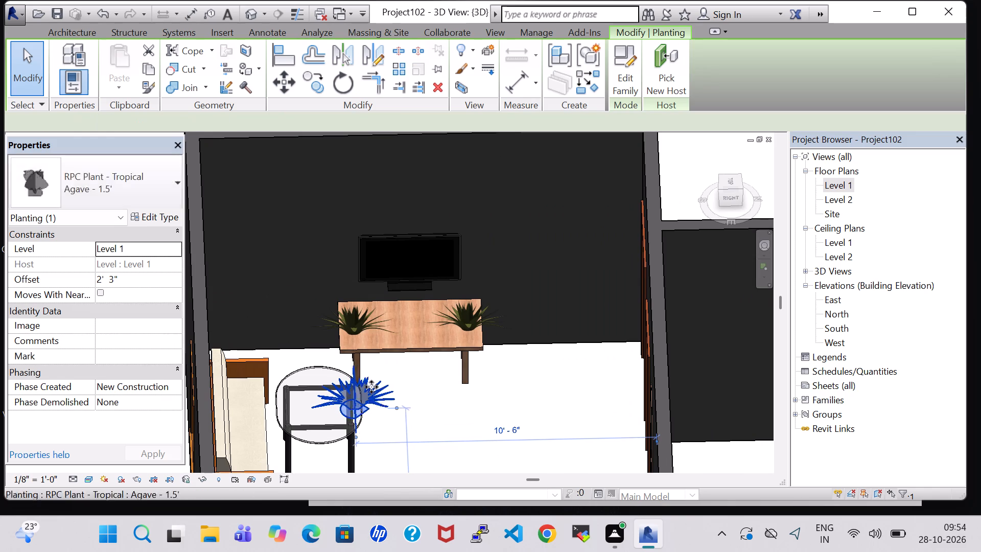
key("Left")
key("Left")
key("Left")
key("Left")
key("Left")
key("Left")
key("Left")
key("Left")
key("Left")
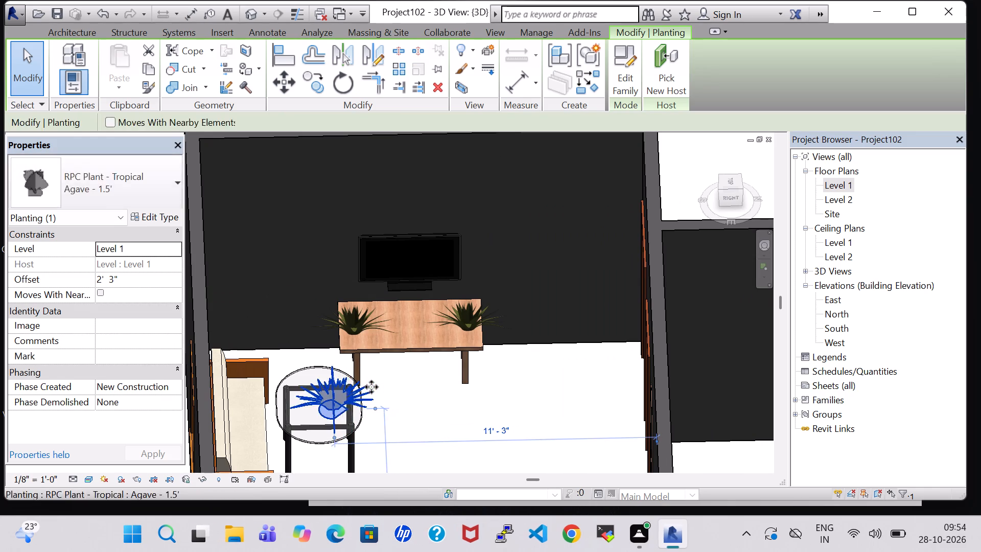
key("Left")
key("Left")
key("Left")
key("Left")
key("Left")
left_click(400, 399)
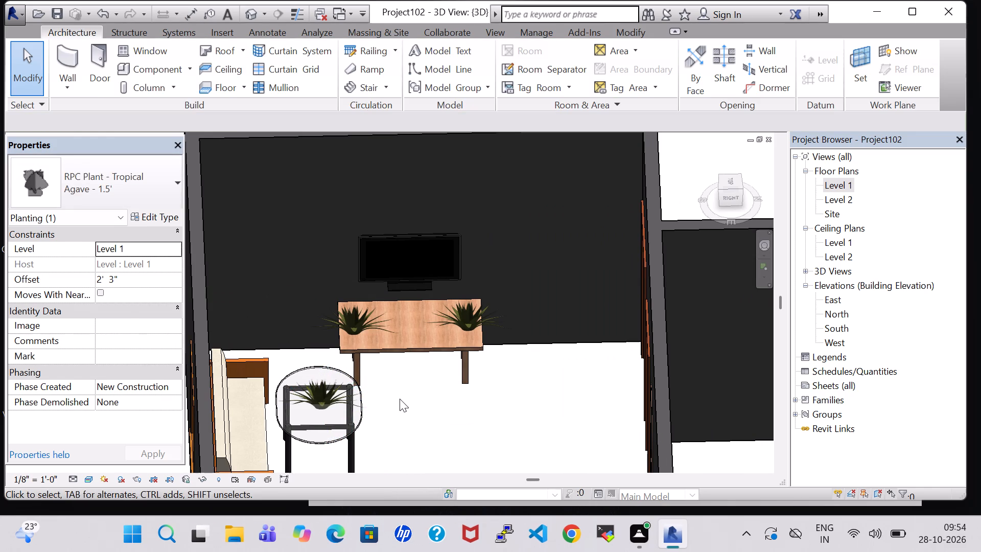
Set the offset of the agave plant on the southeast bedroom's oval table to 2' 5".
scroll(393, 399, "up", 3)
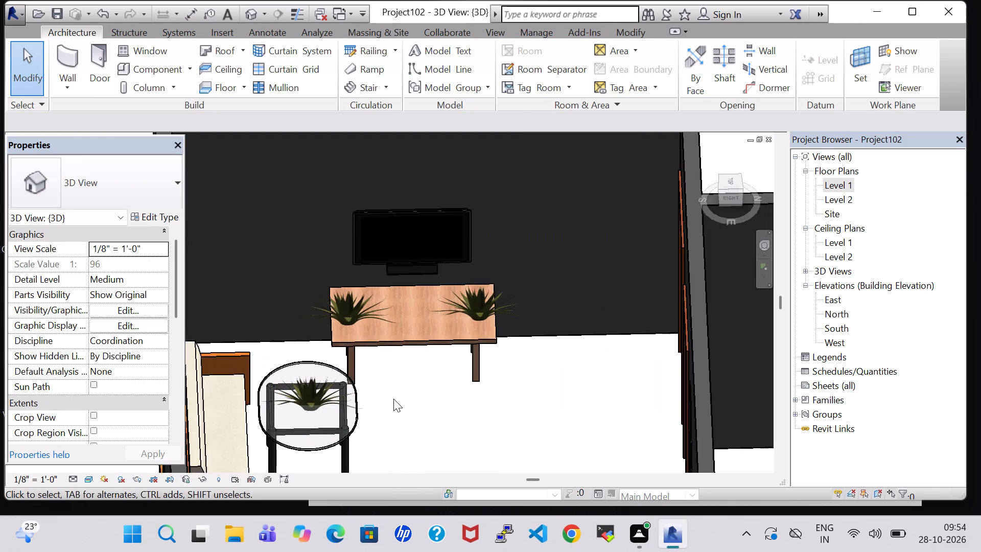
scroll(393, 399, "up", 2)
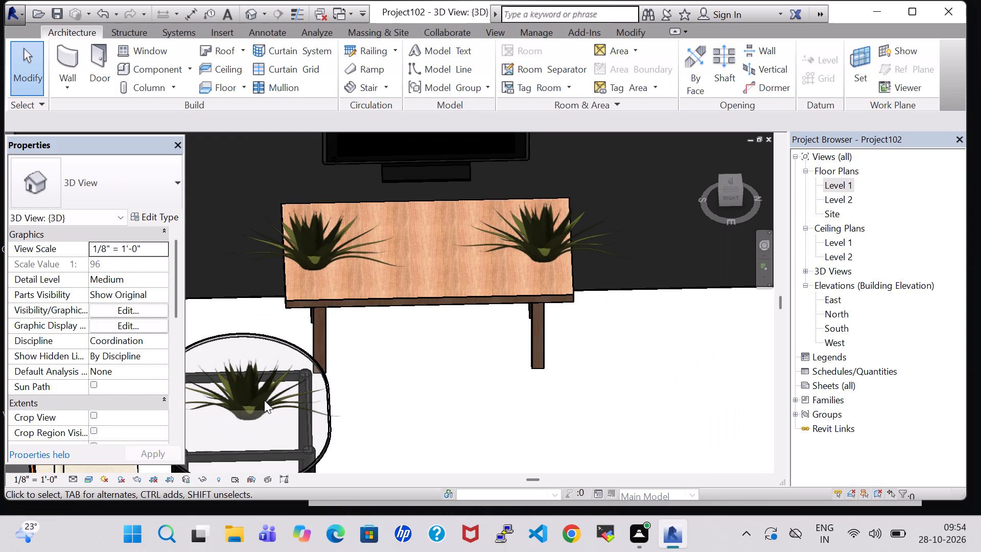
left_click(266, 407)
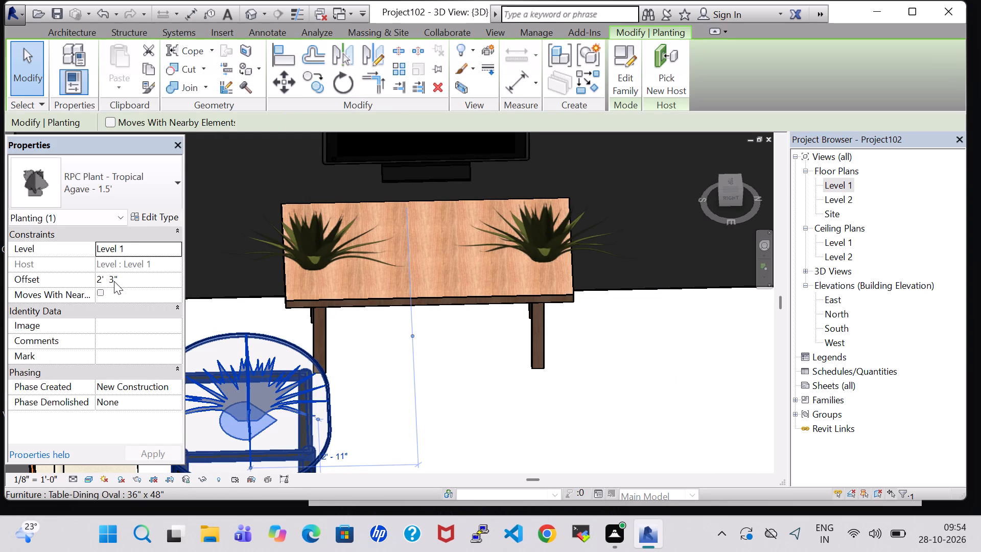
left_click(114, 281)
key("BackSpace")
key("5")
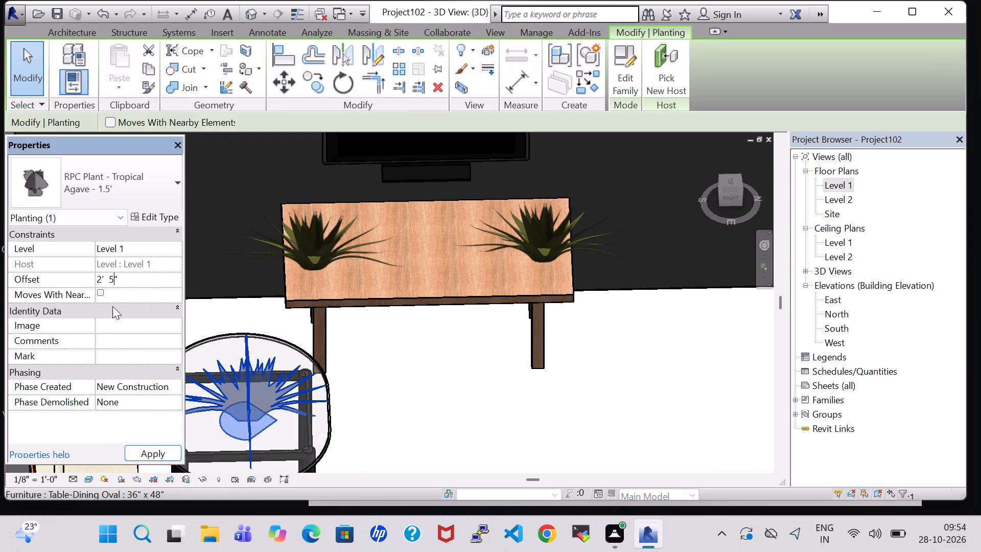
left_click(157, 459)
left_click(502, 434)
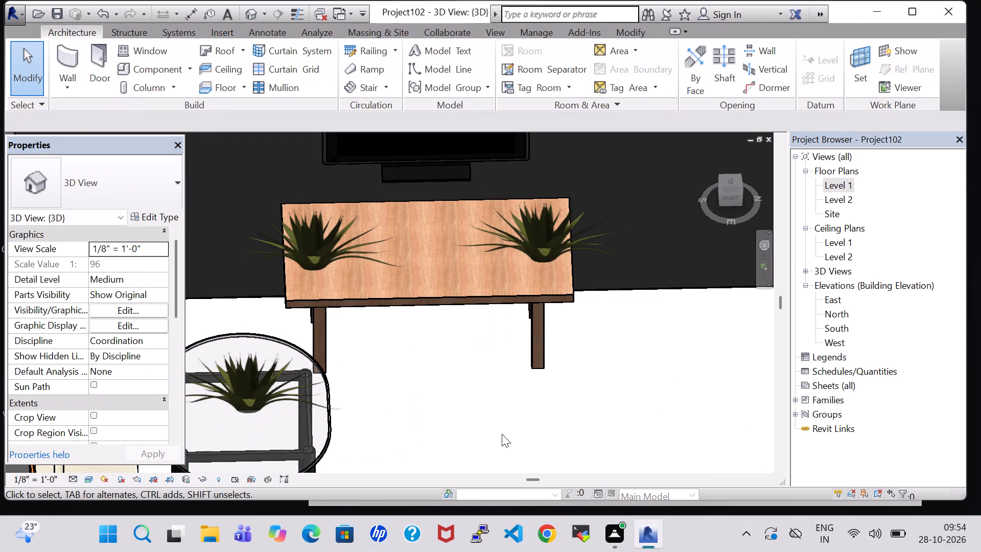
middle_click_drag(370, 432, 377, 384, "shift")
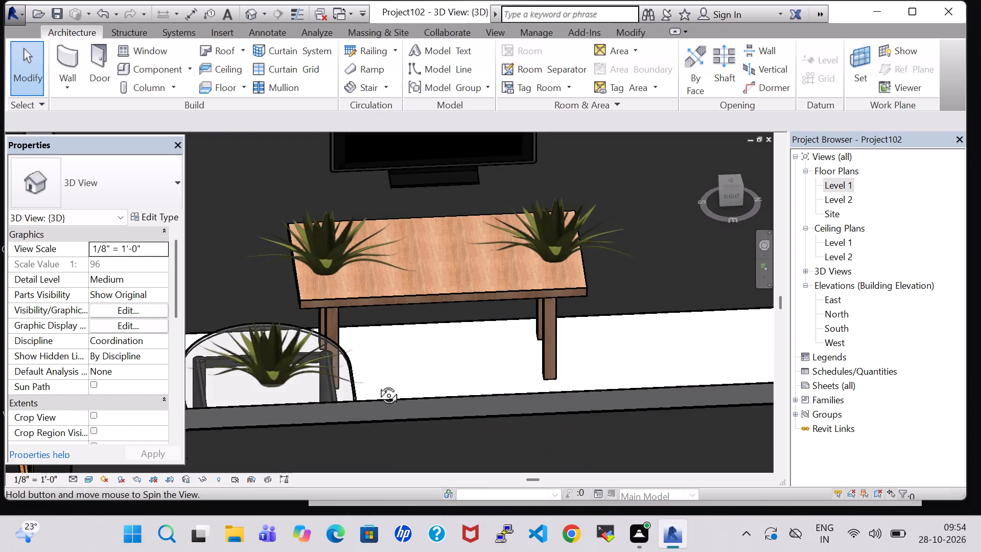
middle_click_drag(377, 384, 369, 392, "shift")
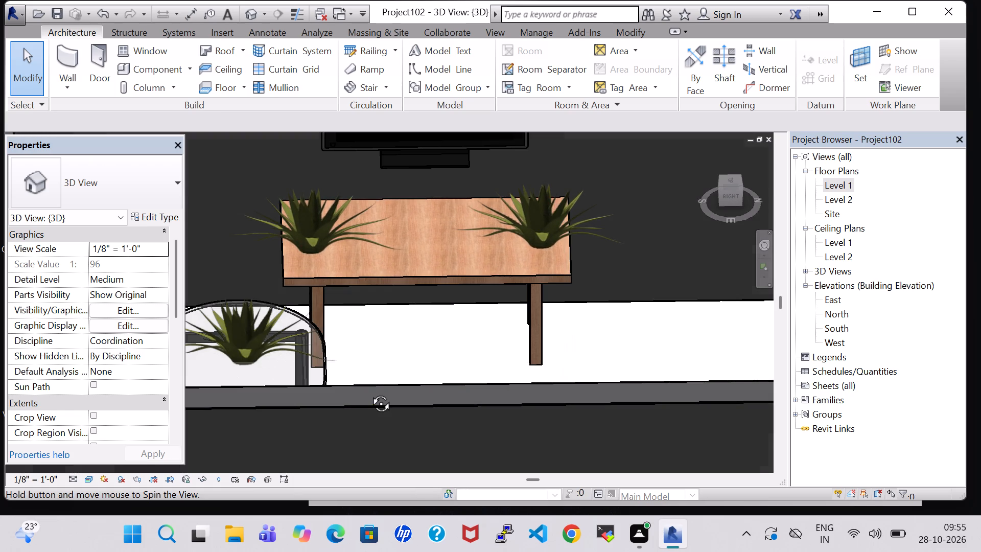
middle_click_drag(369, 392, 365, 410, "shift")
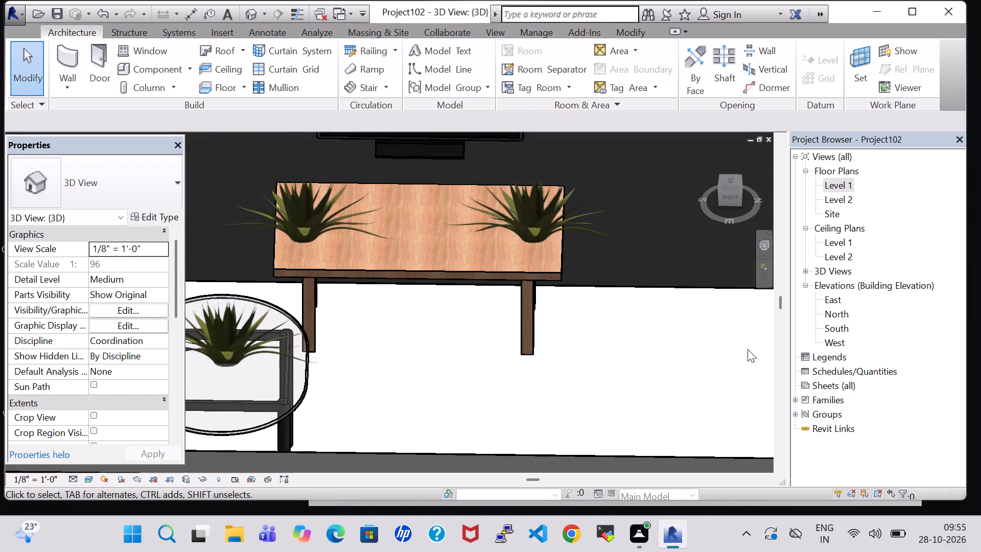
On the Level 1 plan, examine the type properties of the oval table in the southeast bedroom.
double_click(835, 181)
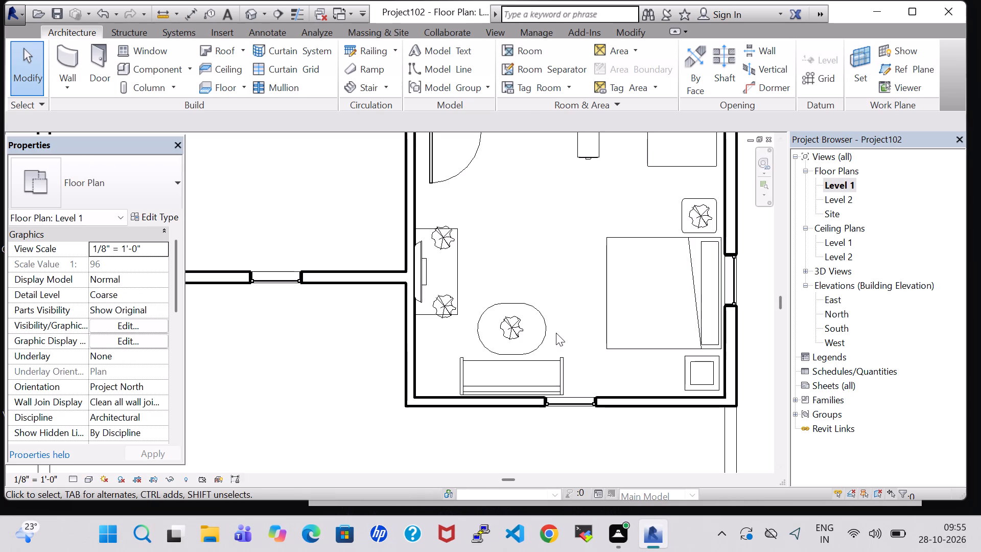
scroll(587, 267, "down", 1)
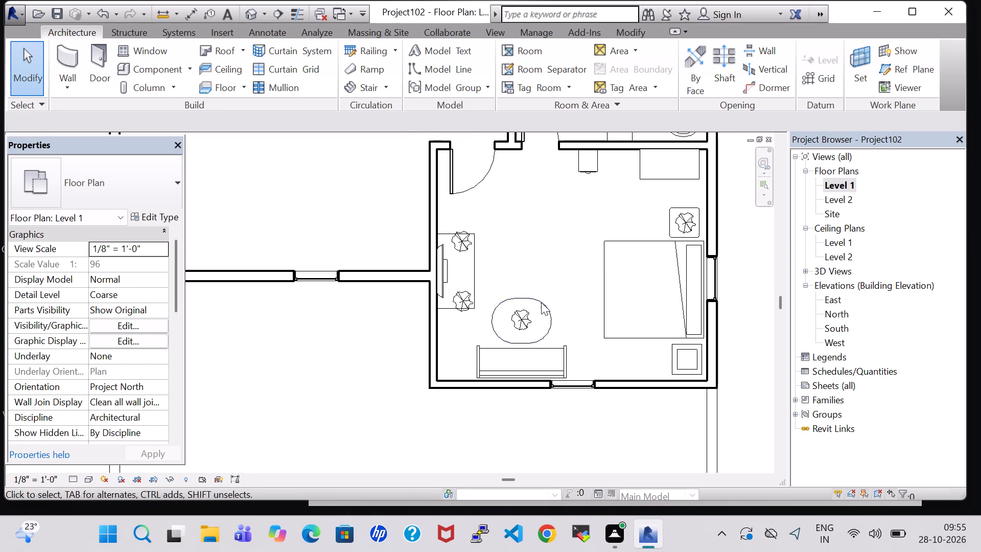
left_click(541, 302)
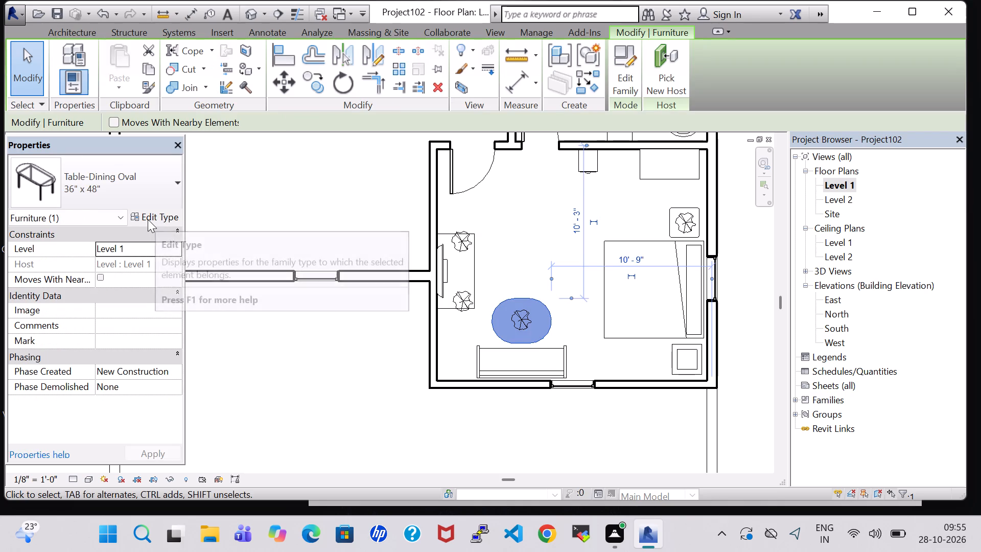
left_click(148, 219)
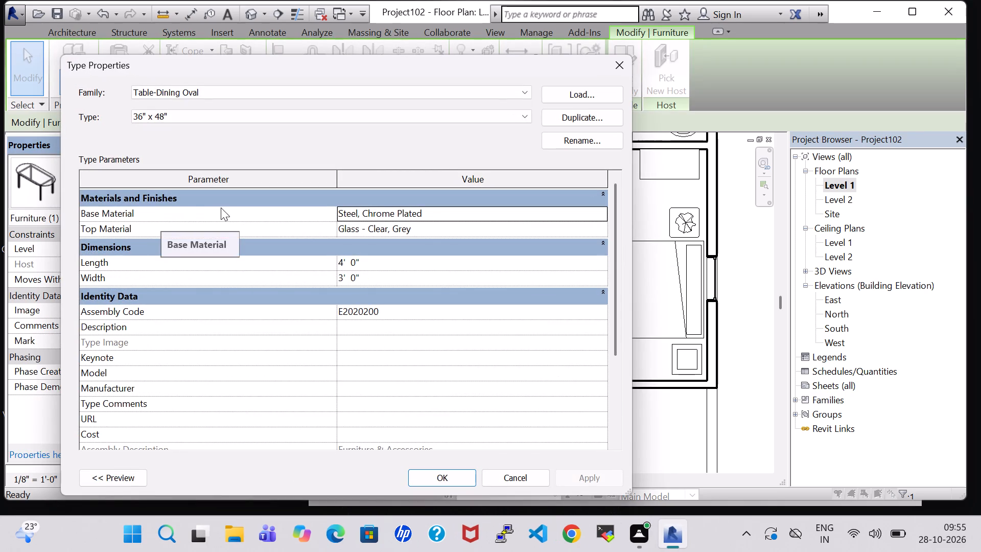
scroll(416, 320, "down", 4)
scroll(416, 320, "up", 6)
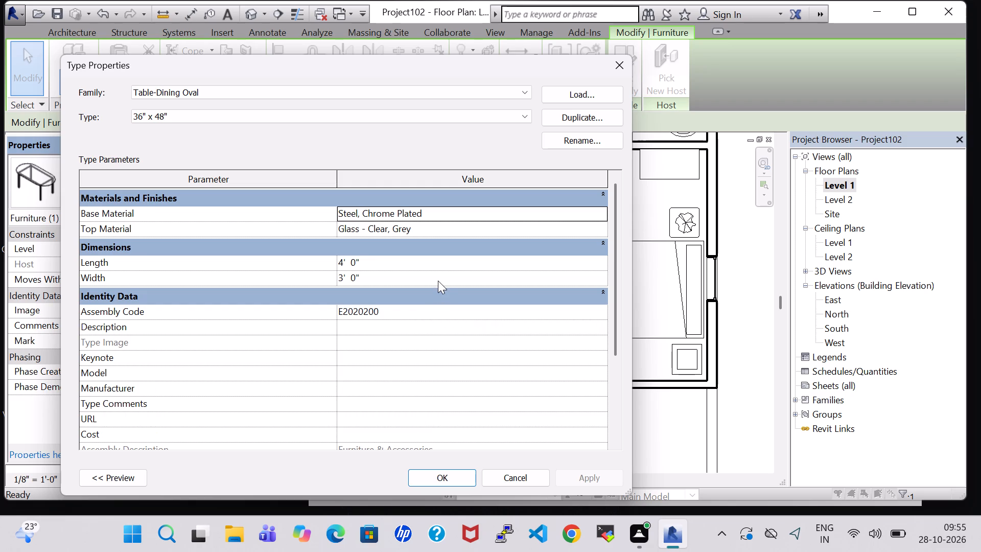
left_click(615, 64)
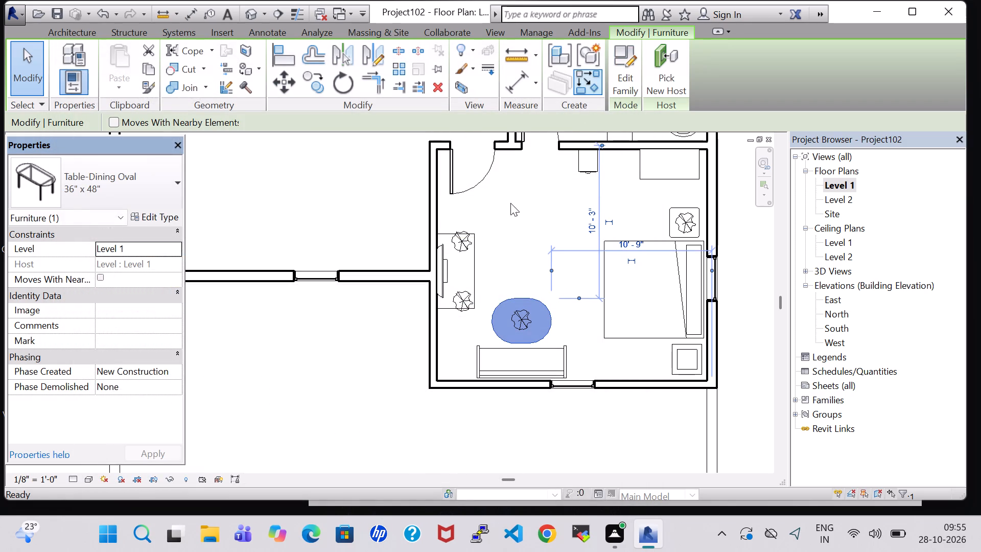
left_click(307, 381)
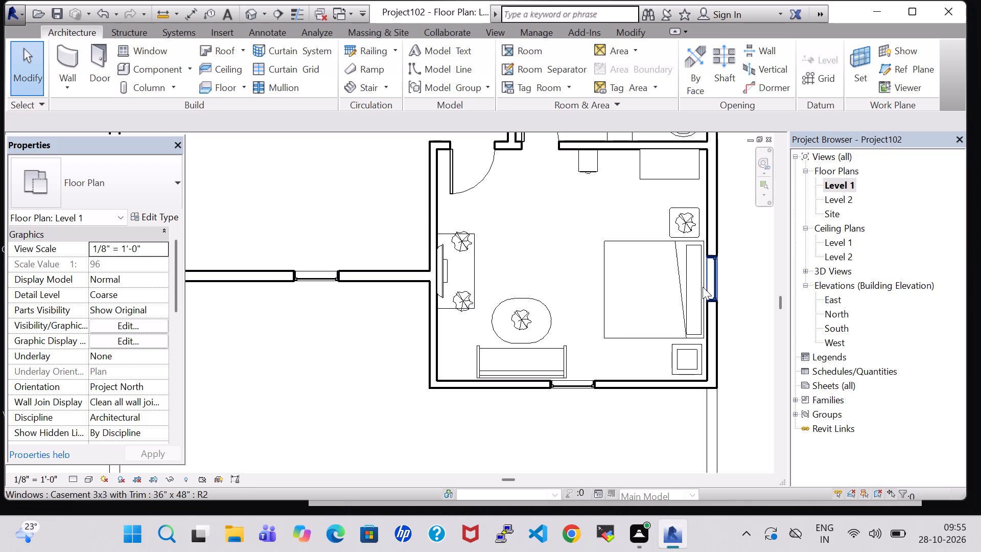
Inspect the southeast bedroom's furniture layout in the 3D view from several angles, including from above.
scroll(701, 289, "down", 8)
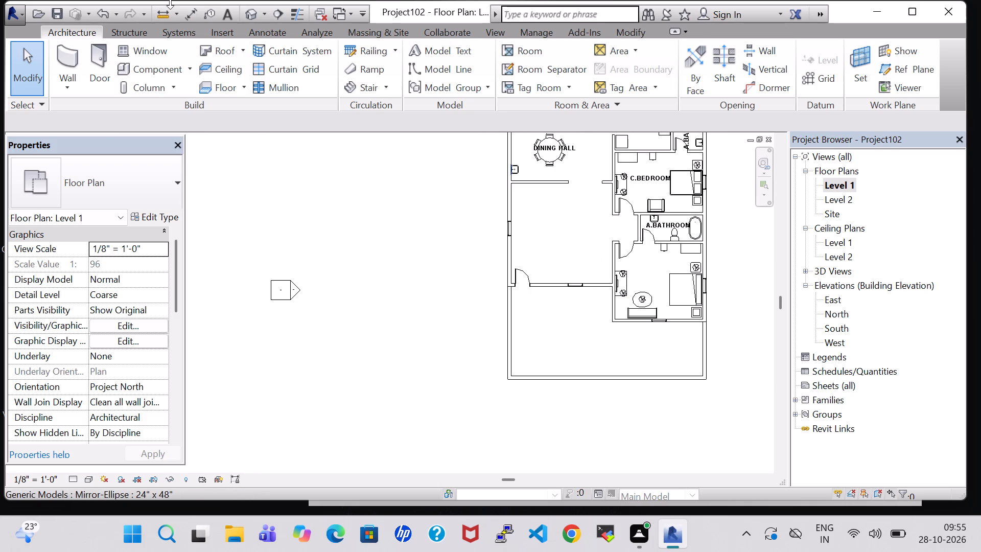
left_click(253, 14)
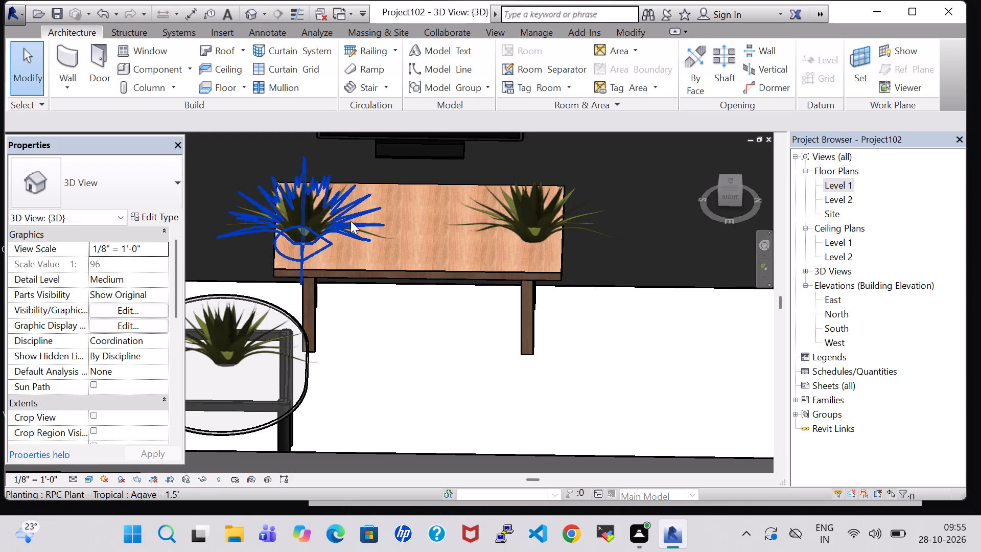
scroll(370, 298, "down", 7)
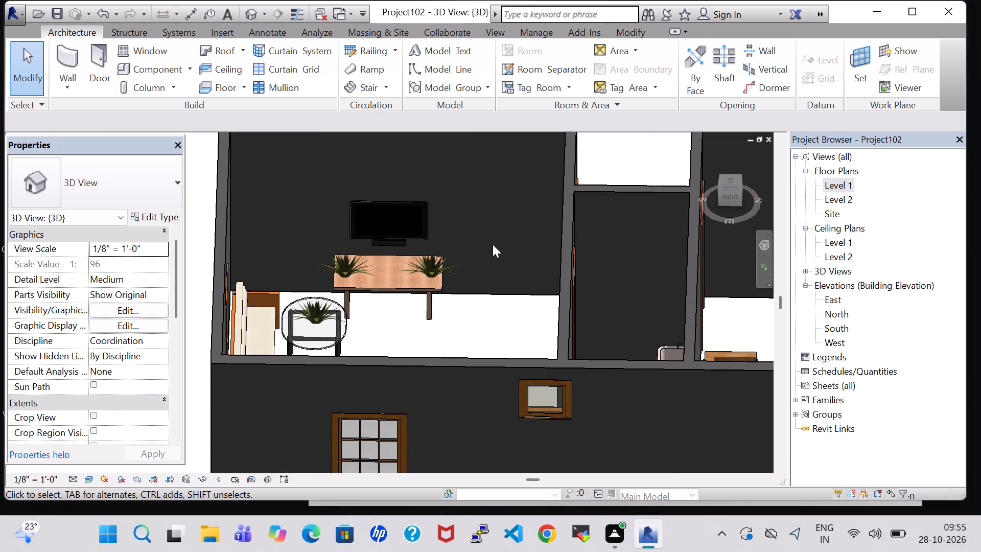
middle_click_drag(492, 244, 532, 356)
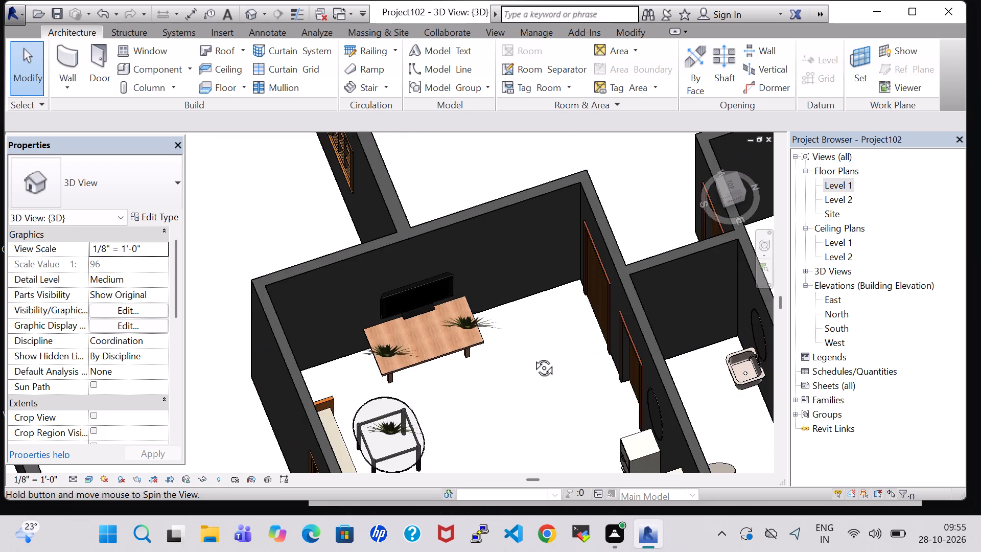
middle_click_drag(532, 356, 684, 357)
middle_click_drag(728, 296, 588, 303)
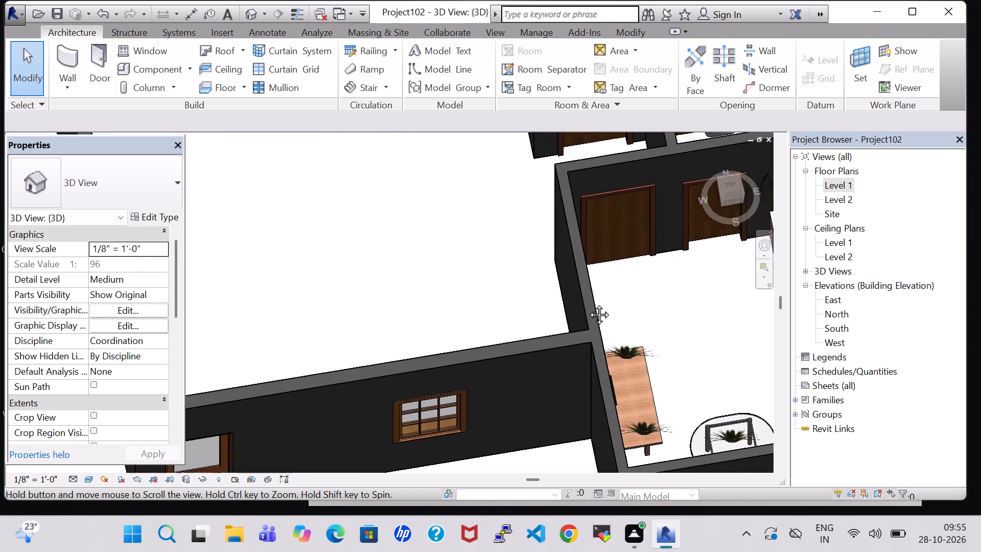
middle_click_drag(588, 303, 391, 336)
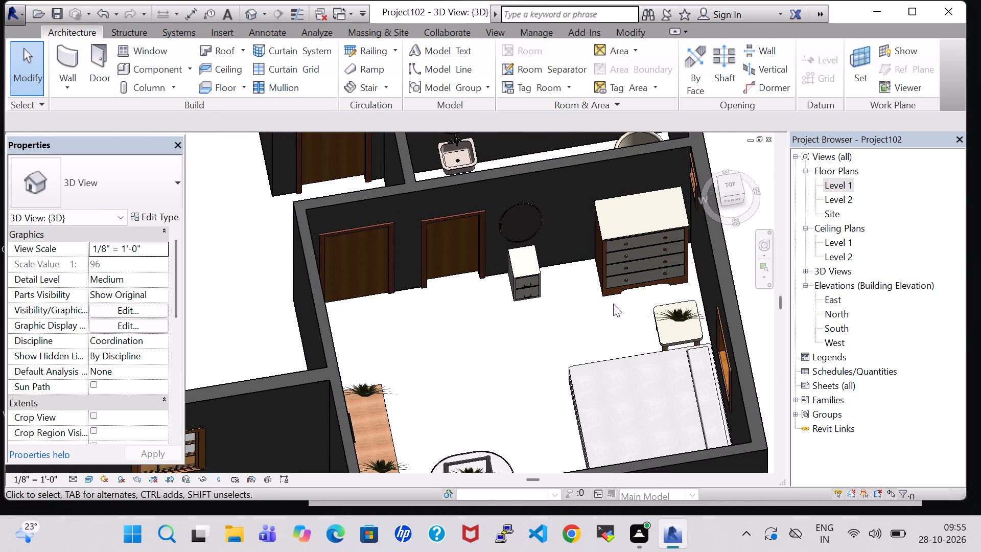
middle_click_drag(579, 316, 579, 408, "shift")
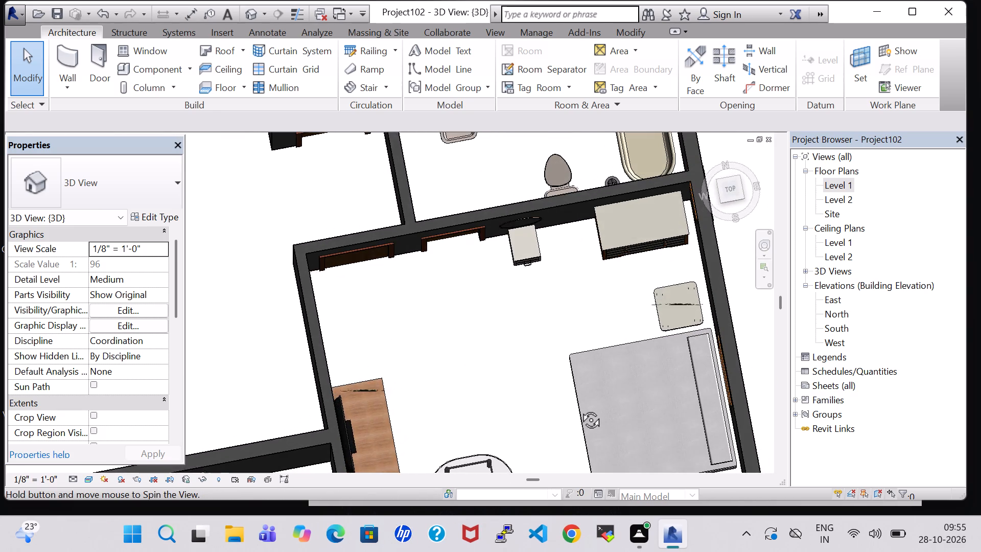
middle_click_drag(579, 408, 576, 399, "shift")
middle_click_drag(572, 395, 542, 247)
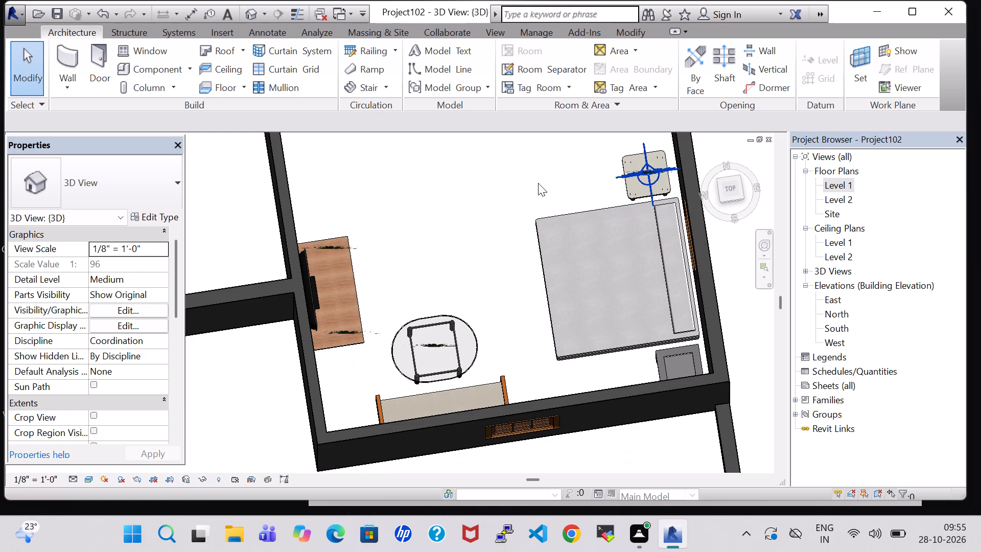
On the Level 1 plan, place a tagged room in the southeast bedroom and name it M.BEDROOM.
double_click(849, 187)
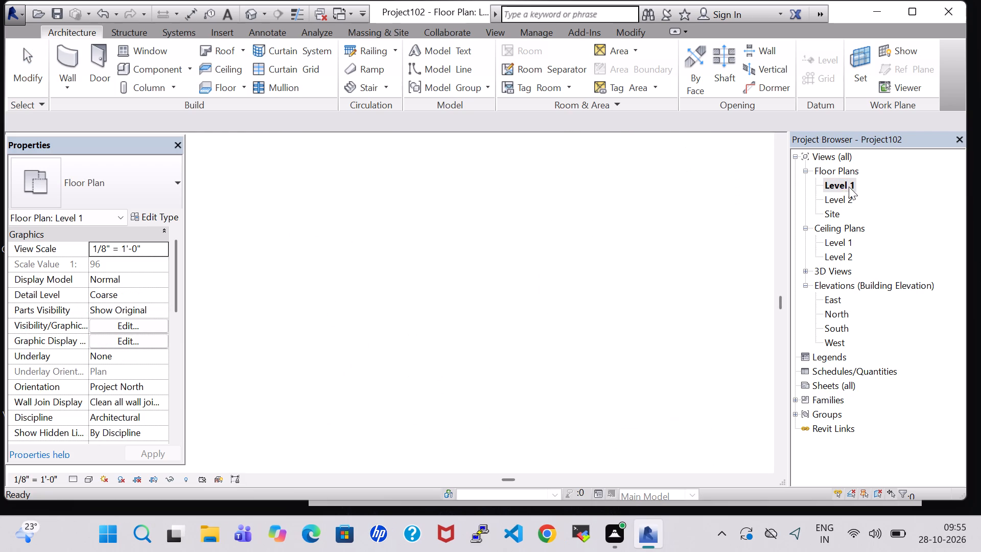
scroll(495, 247, "down", 1)
scroll(495, 247, "up", 1)
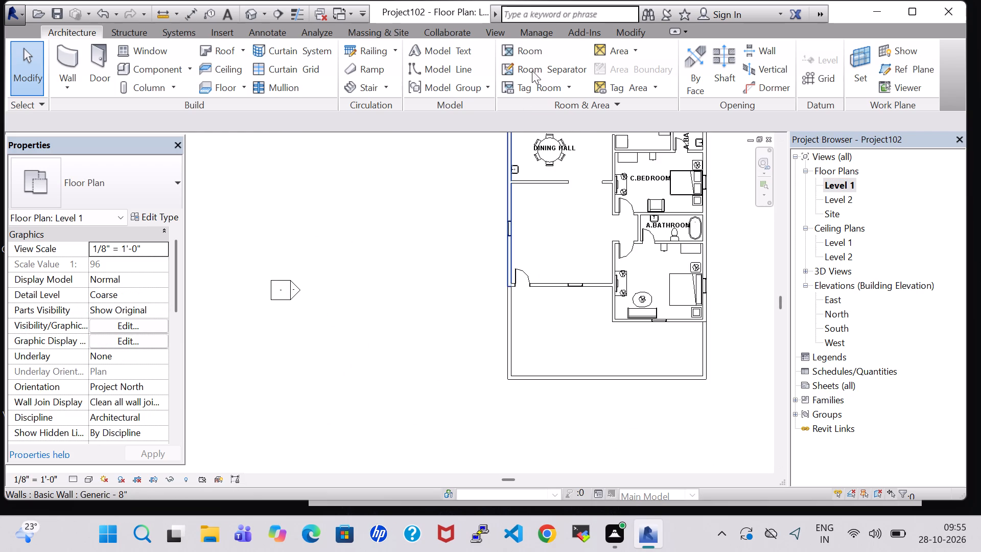
left_click(527, 53)
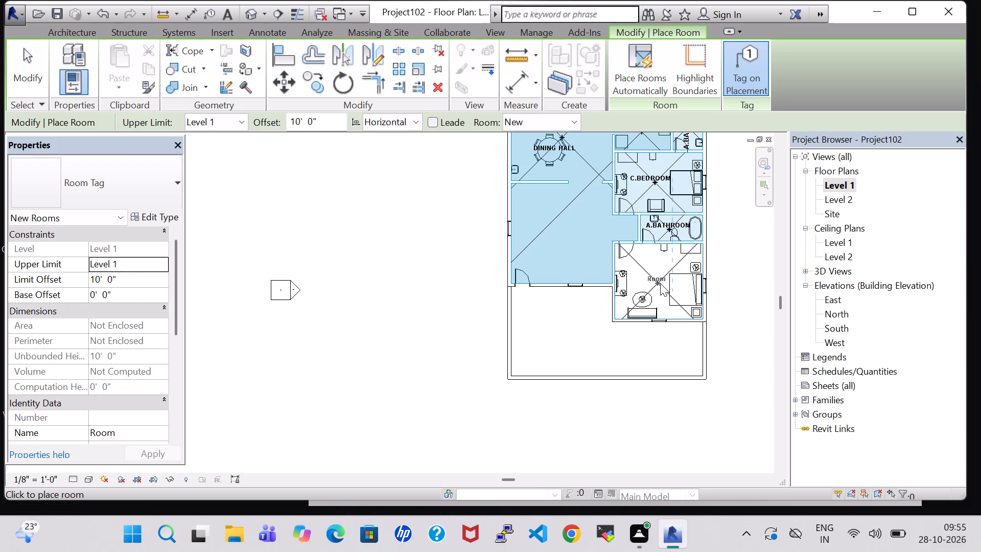
left_click(657, 282)
key("Escape")
key("Escape")
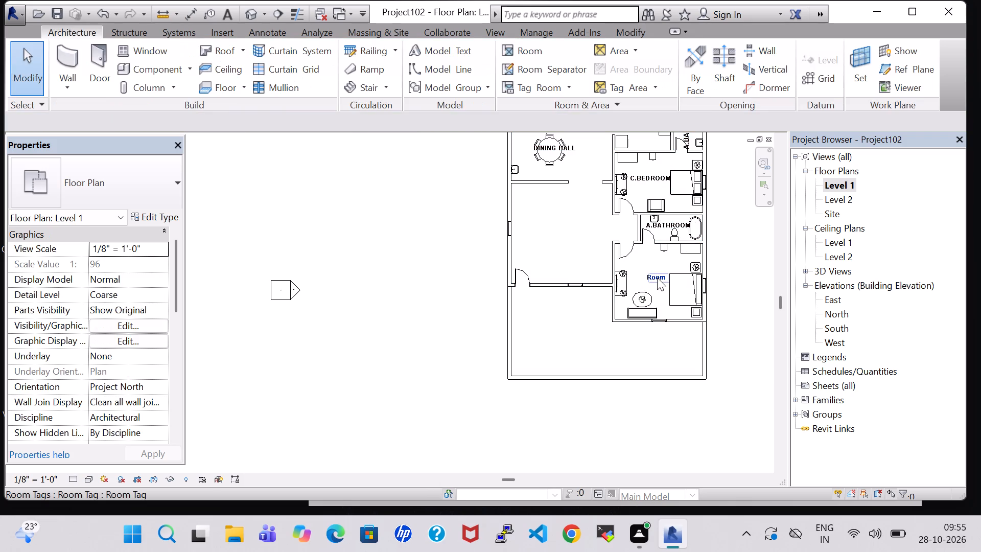
double_click(657, 278)
key("BackSpace")
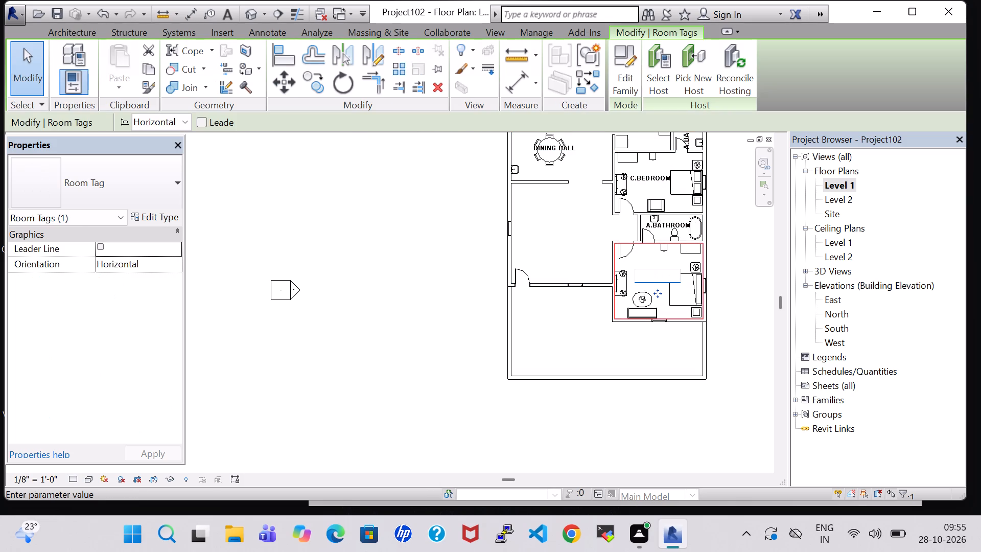
type("M.BEDROOM")
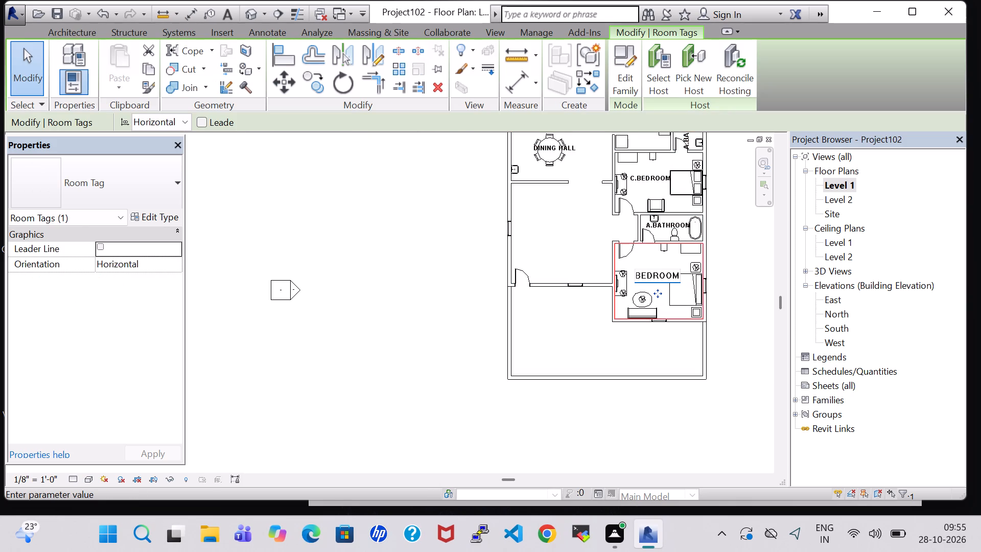
key("Return")
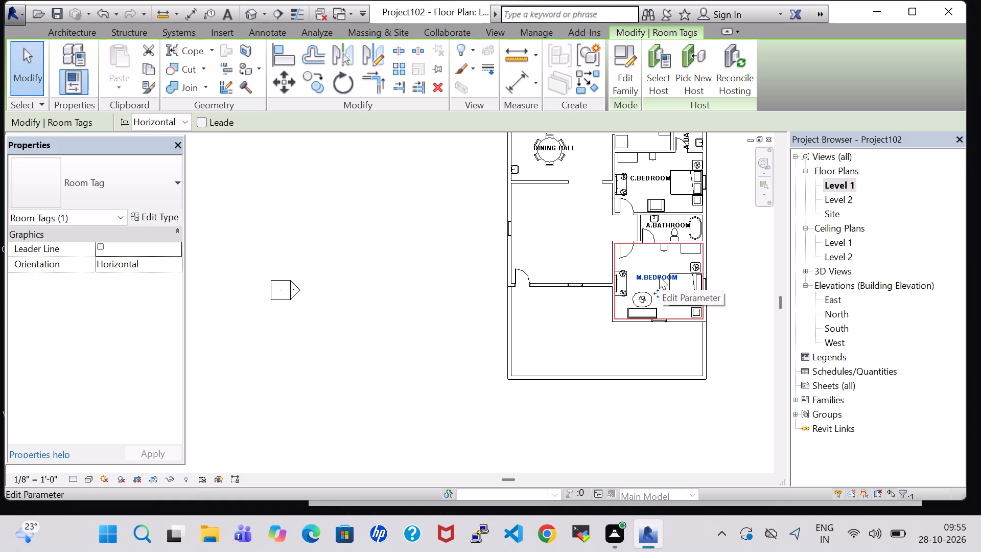
left_click(642, 346)
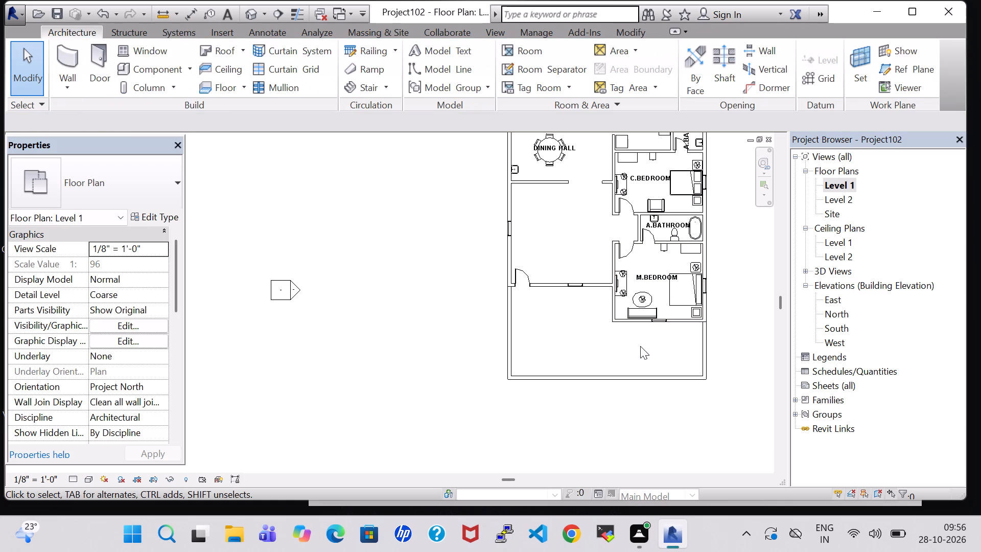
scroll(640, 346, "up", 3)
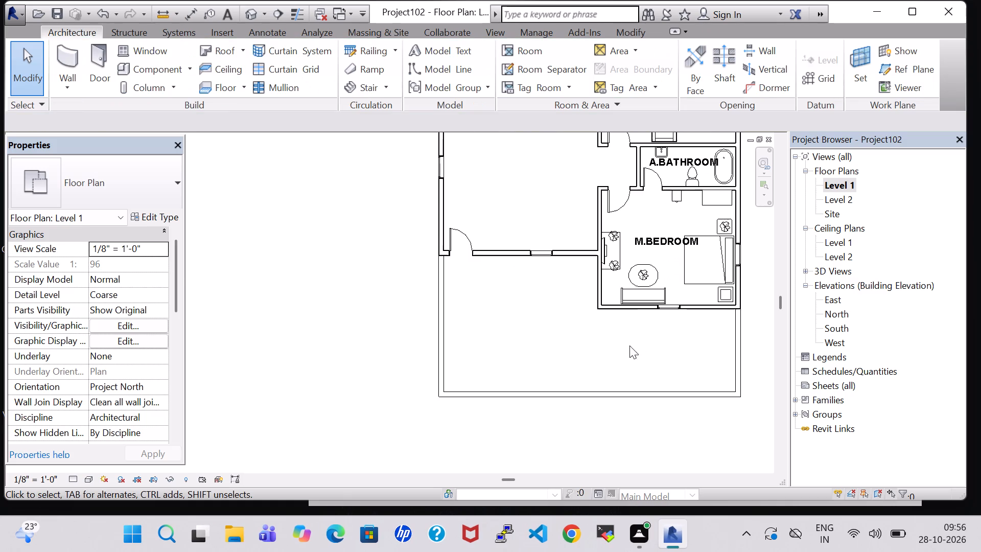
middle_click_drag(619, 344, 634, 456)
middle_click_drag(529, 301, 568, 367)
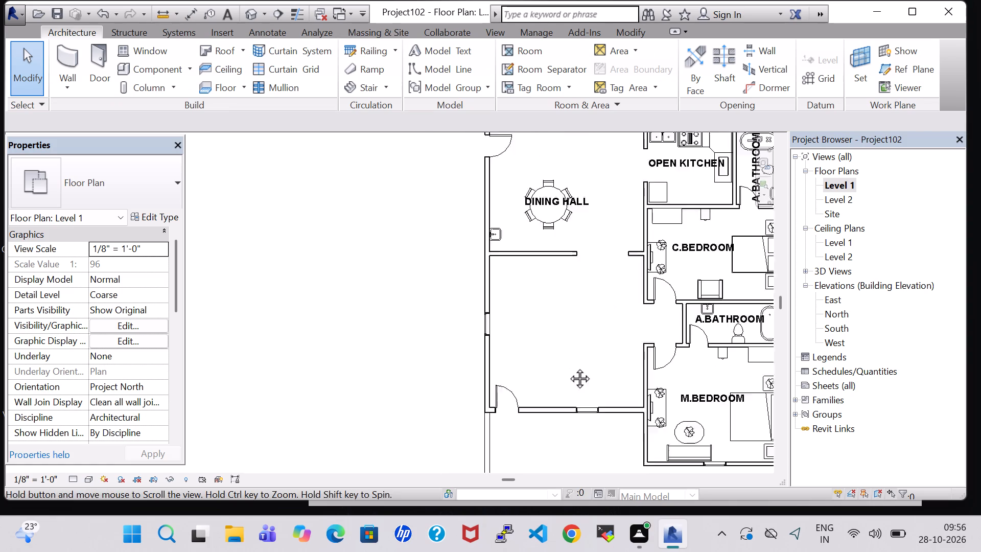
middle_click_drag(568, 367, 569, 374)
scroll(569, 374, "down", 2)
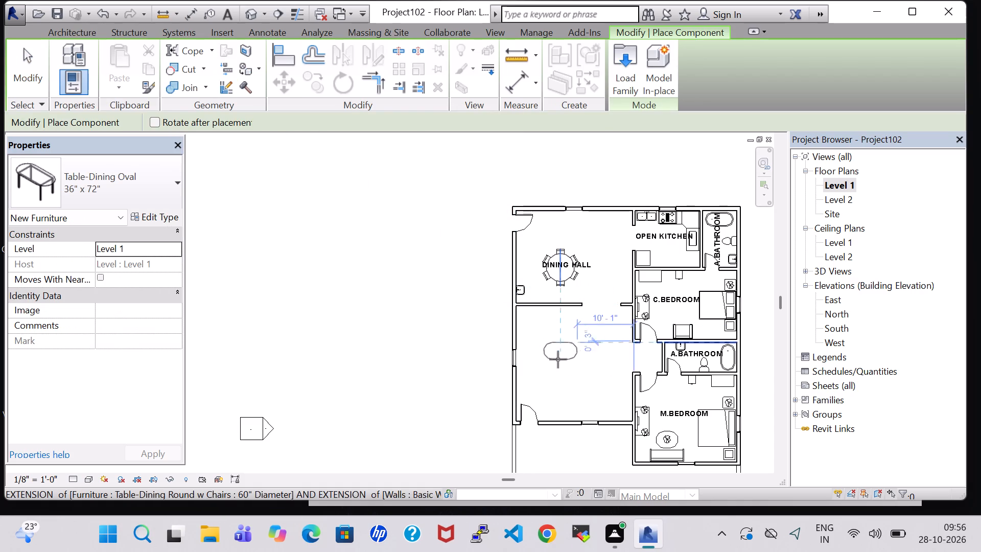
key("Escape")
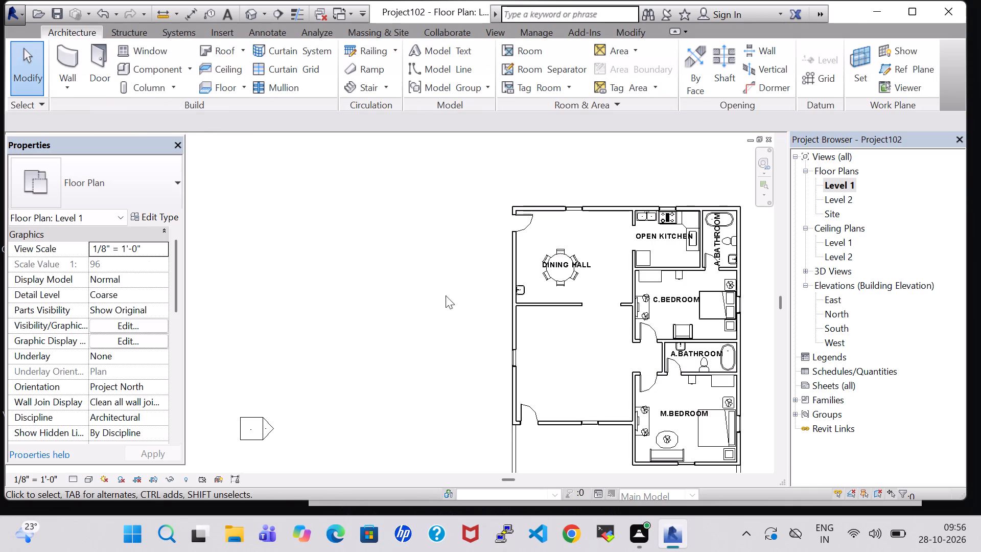
Load the Sofa-Corbu family from the Furniture Seating library as a component for placement.
left_click(158, 65)
left_click(621, 63)
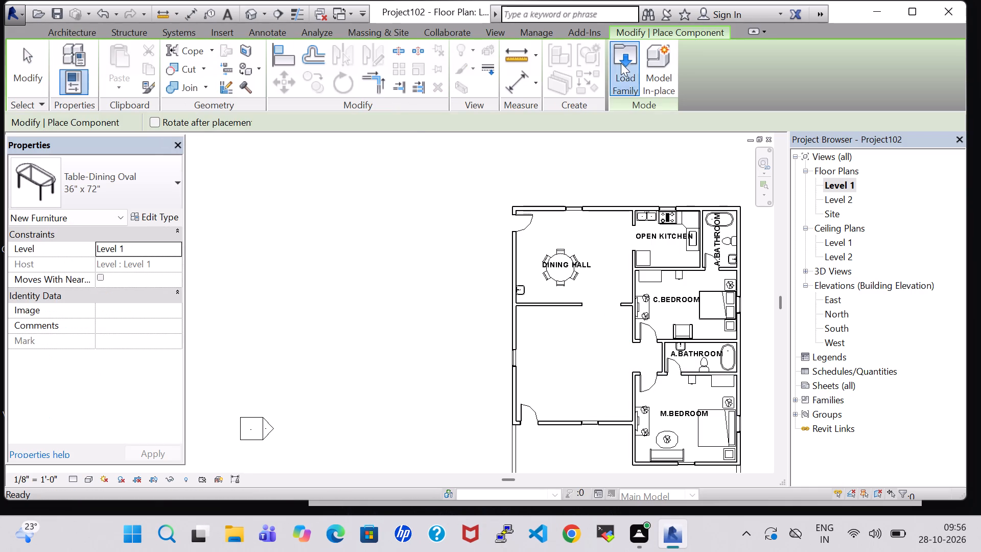
double_click(564, 340)
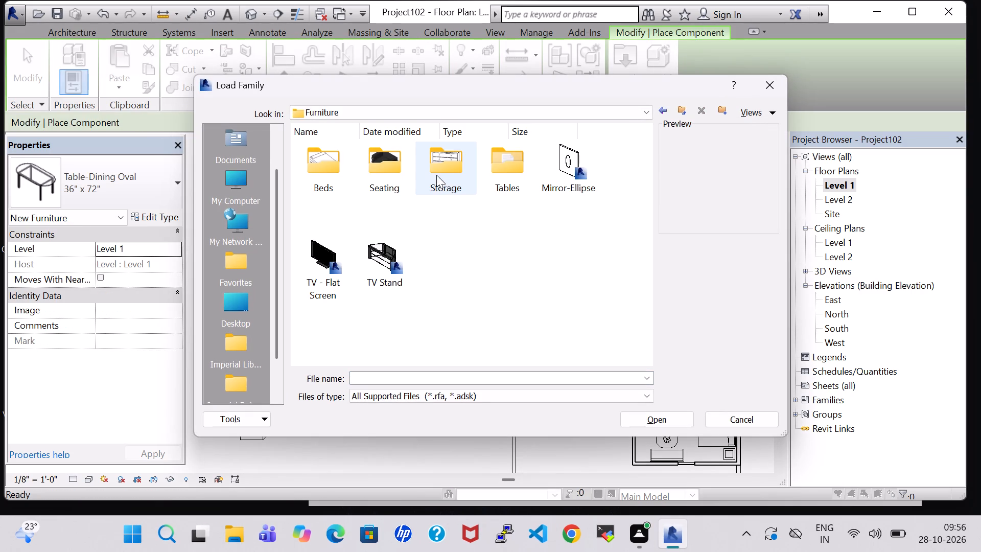
left_click(445, 175)
double_click(390, 166)
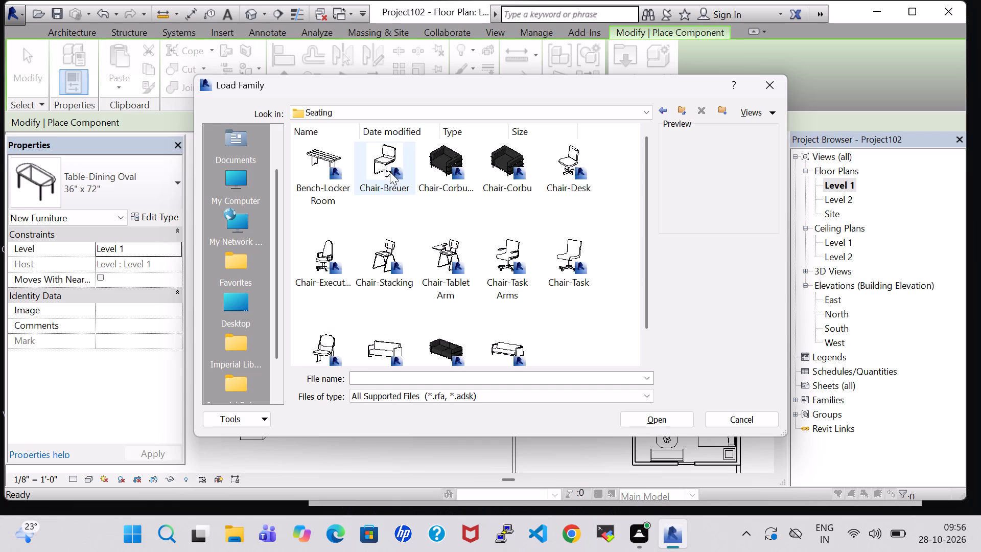
left_click(459, 342)
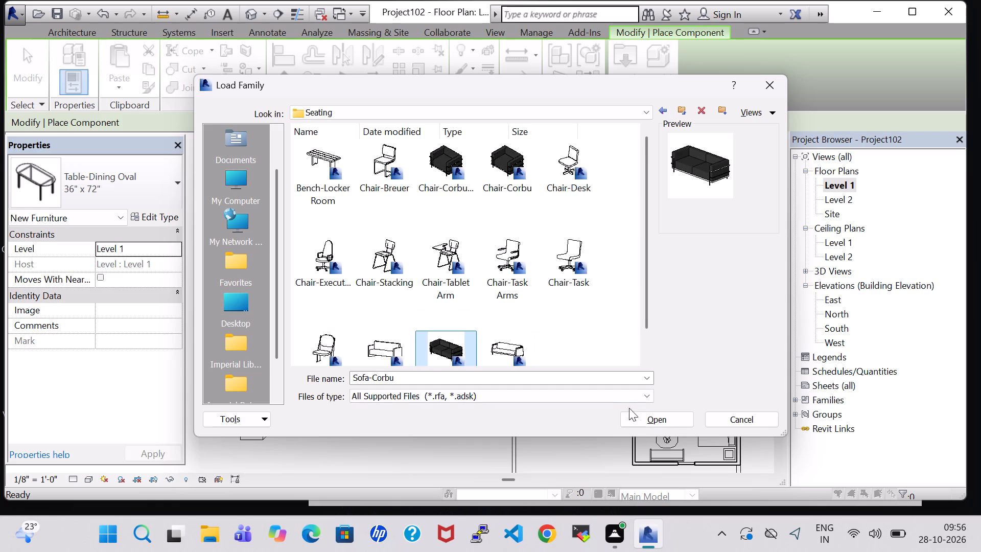
left_click(654, 423)
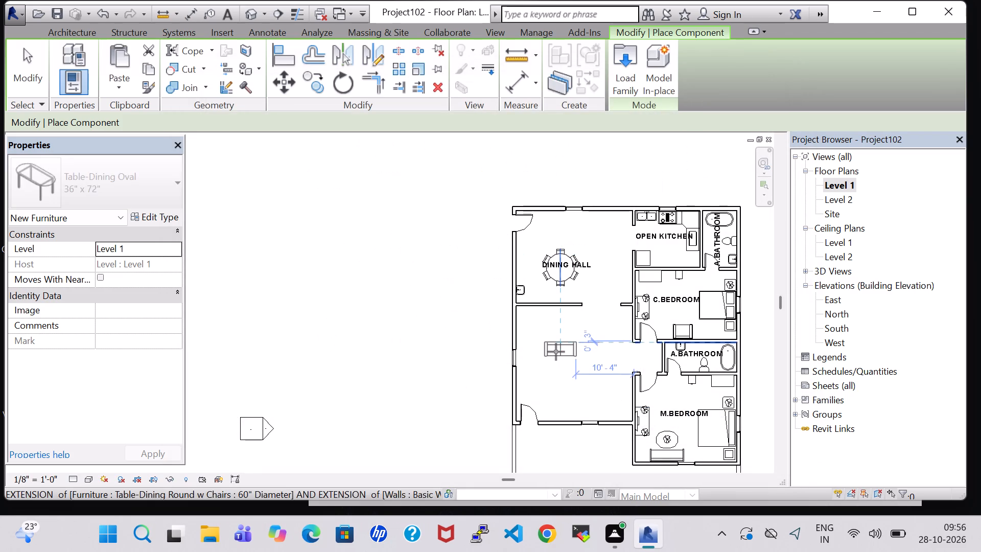
Place a vertically oriented Sofa-Corbu by the west wall window of the room south of DINING HALL, about 6' 10" from its north wall.
key("space")
key("space")
scroll(556, 352, "up", 6)
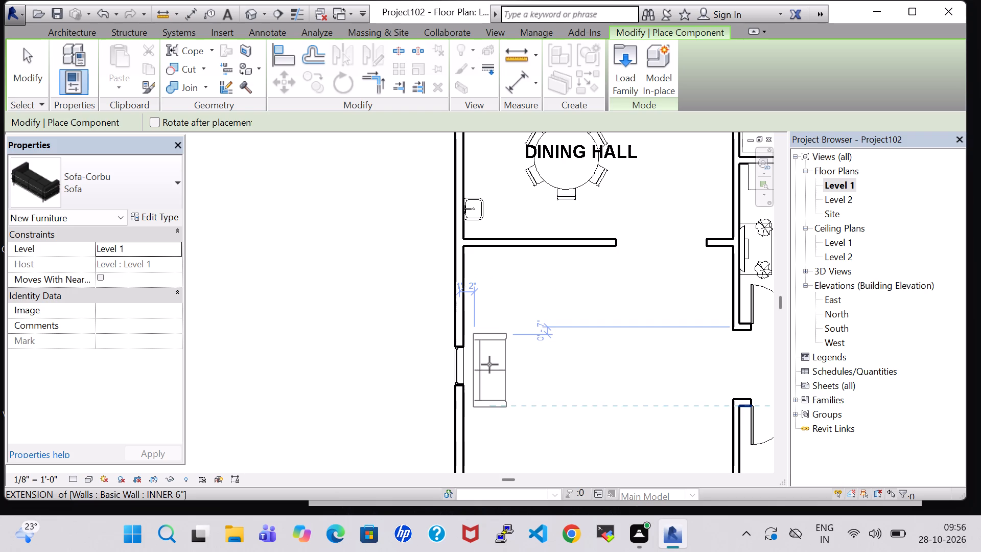
scroll(489, 362, "up", 4)
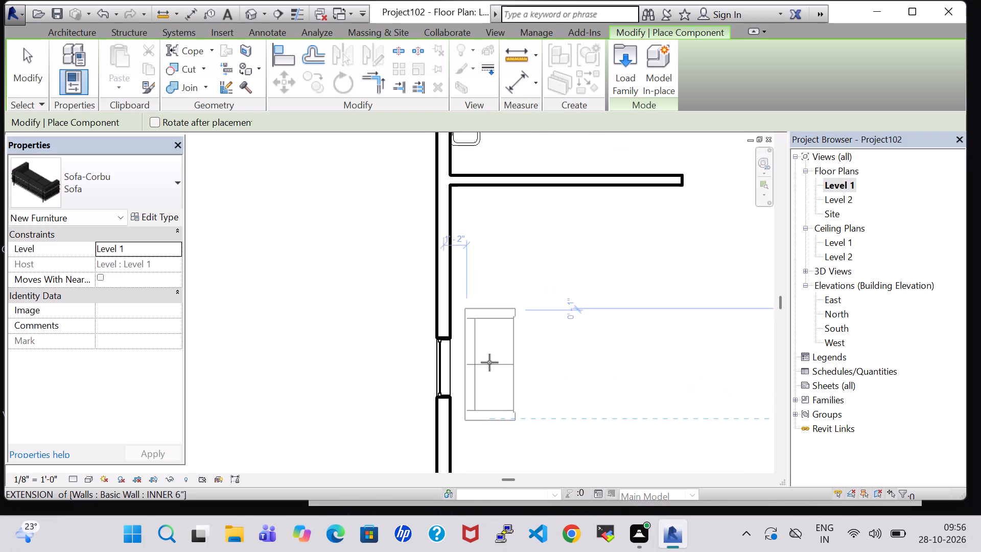
left_click(482, 370)
Place a second Sofa-Corbu along the same room's south wall beside the door, about 5' 11" from the west wall.
scroll(482, 370, "down", 7)
middle_click(499, 371)
key("space")
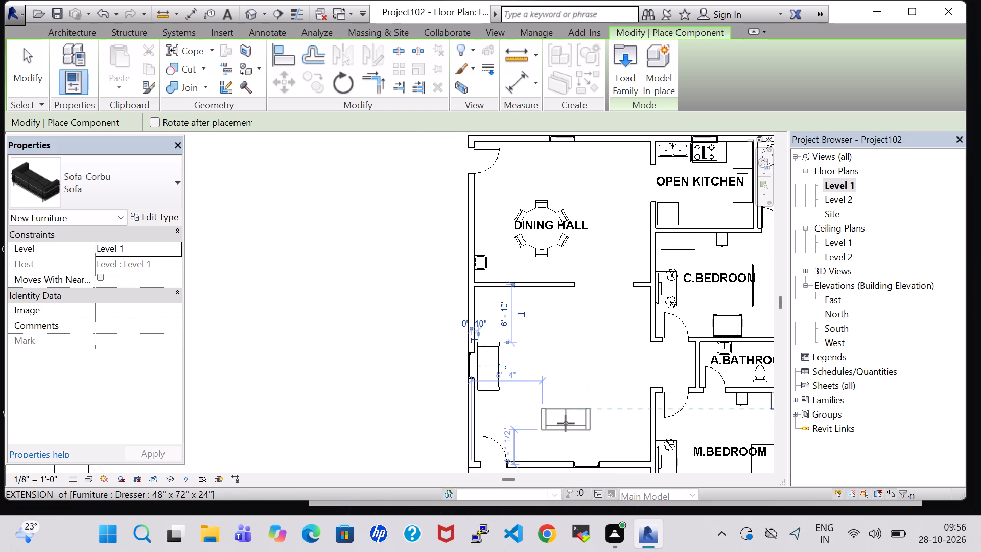
key("space")
key("space")
key("space")
key("space")
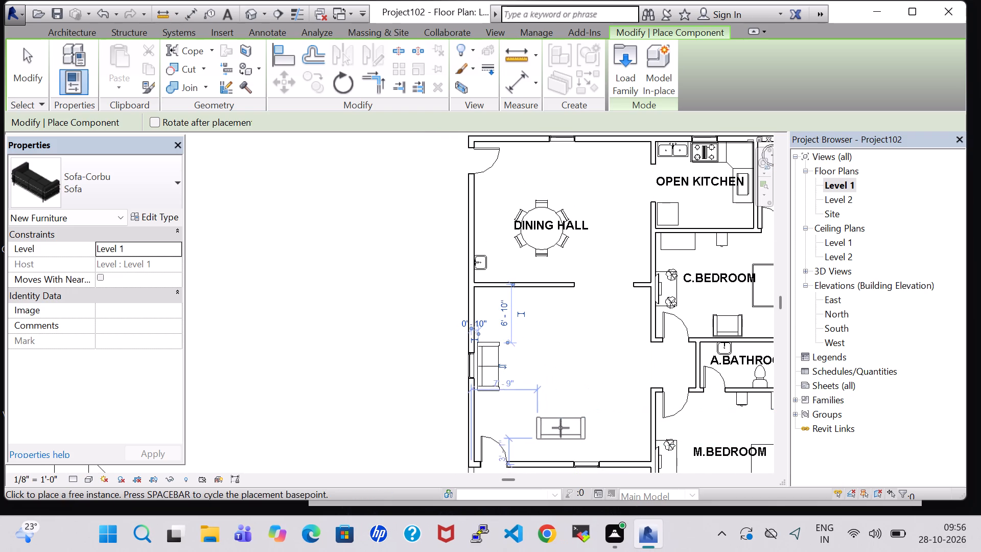
scroll(546, 446, "up", 3)
middle_click_drag(546, 446, 548, 414)
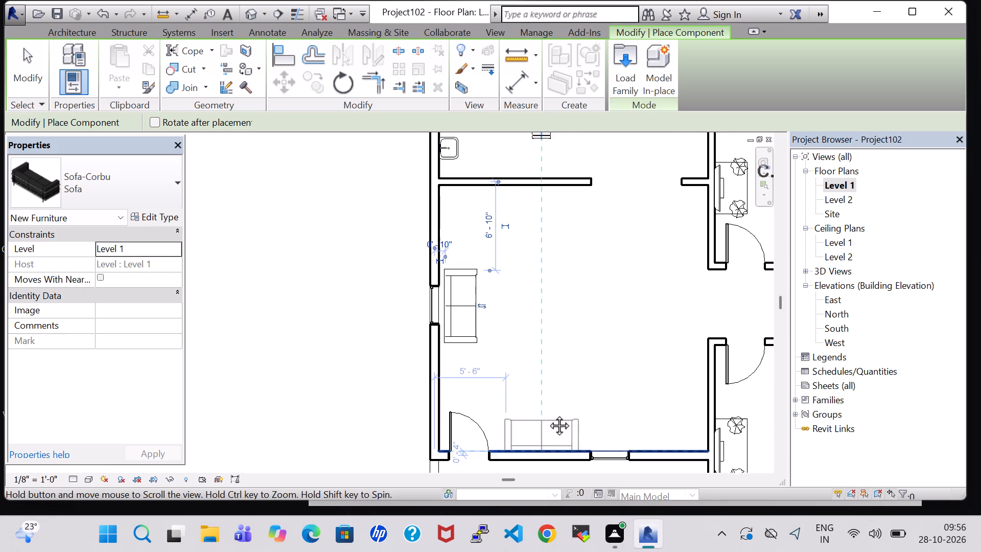
middle_click_drag(548, 414, 549, 384)
left_click(548, 385)
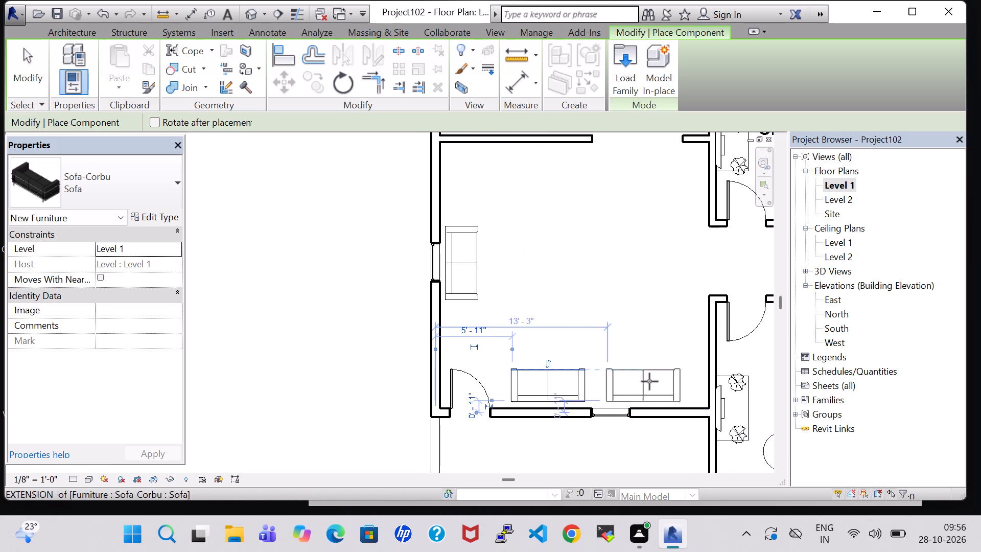
Place a third Sofa-Corbu, rotated parallel to the east wall, about 2' 4" from the south wall.
key("space")
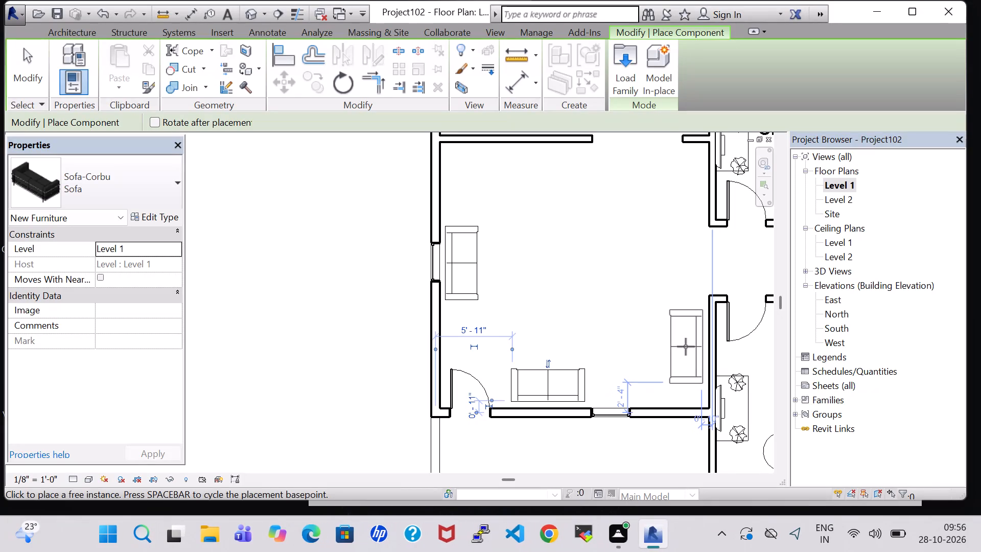
left_click(686, 347)
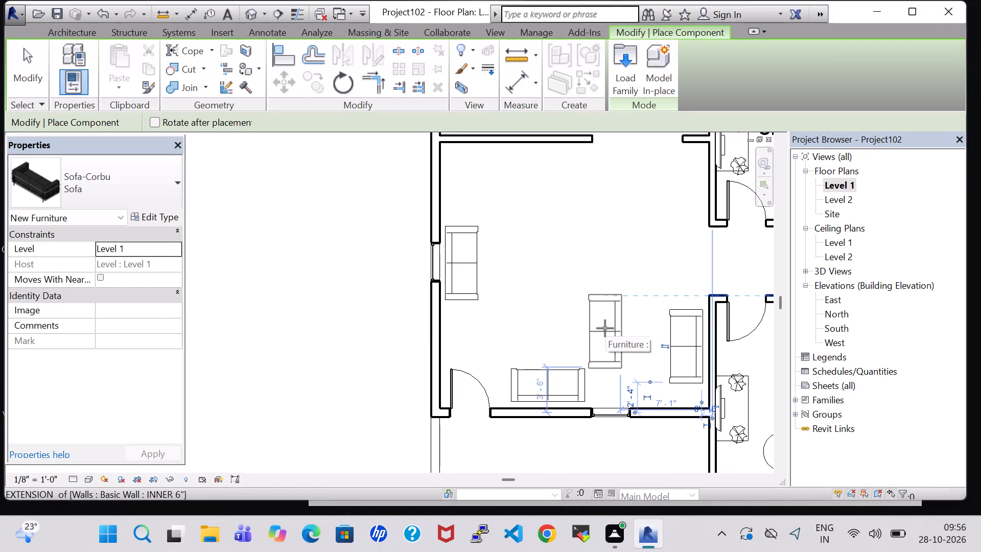
key("Escape")
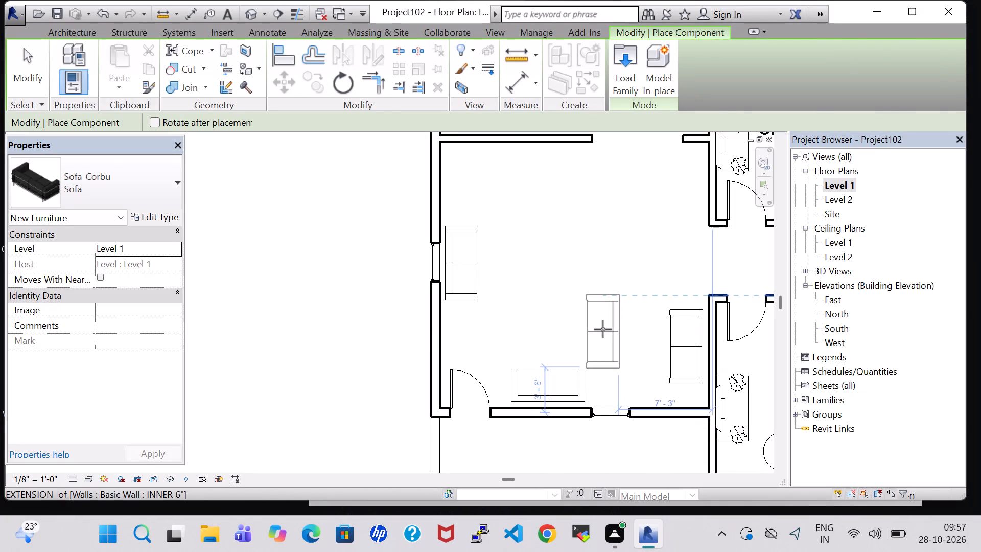
key("Escape")
Create a similar Chair-Corbu from the C.BEDROOM armchair and place it east of the south-wall sofa, about 13' 7" from the west wall.
scroll(672, 332, "down", 2)
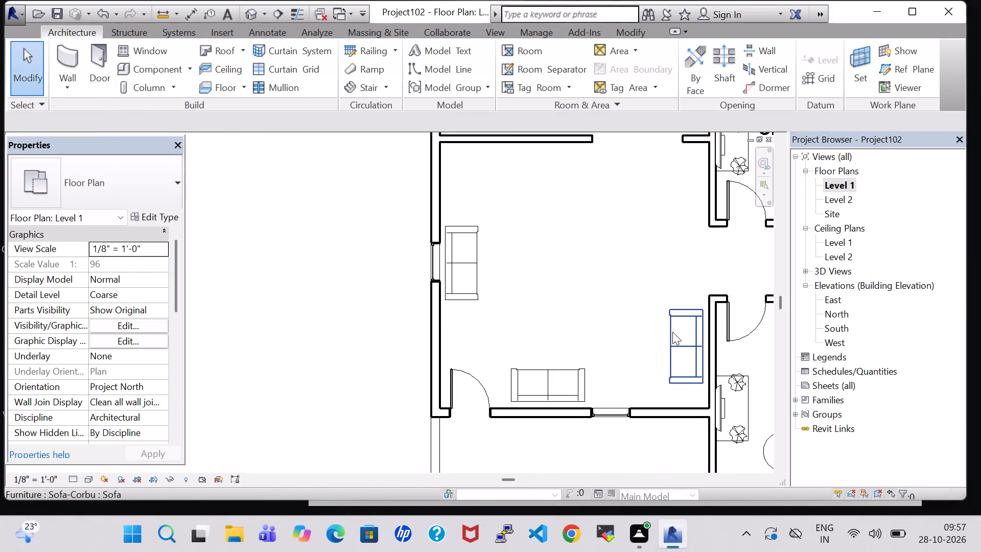
scroll(672, 332, "down", 2)
middle_click_drag(630, 297, 518, 329)
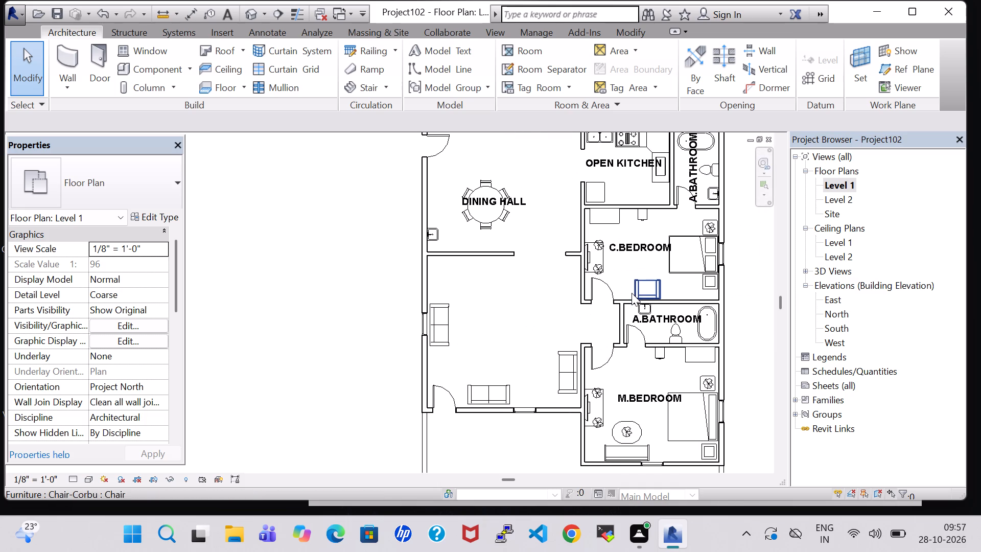
left_click(640, 289)
right_click(640, 289)
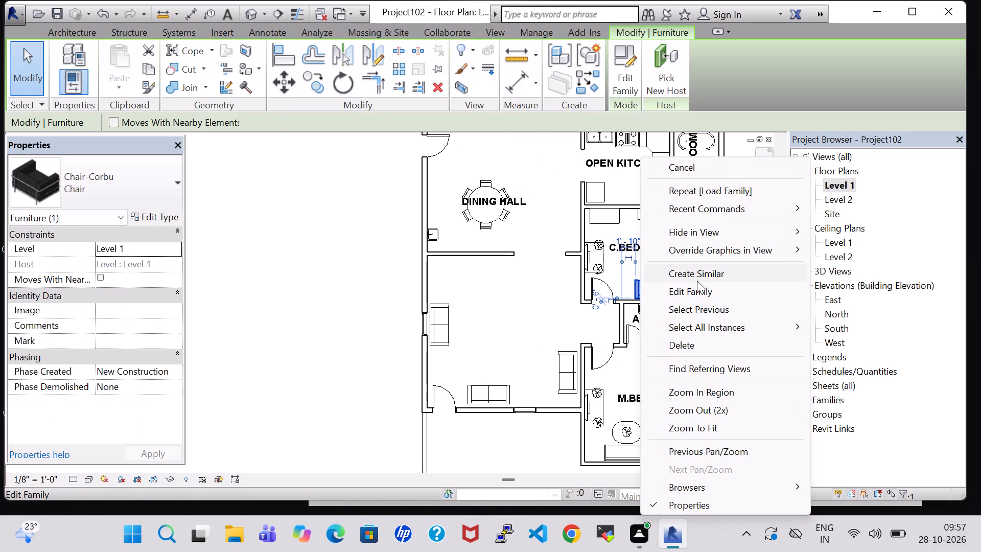
left_click(697, 278)
key("space")
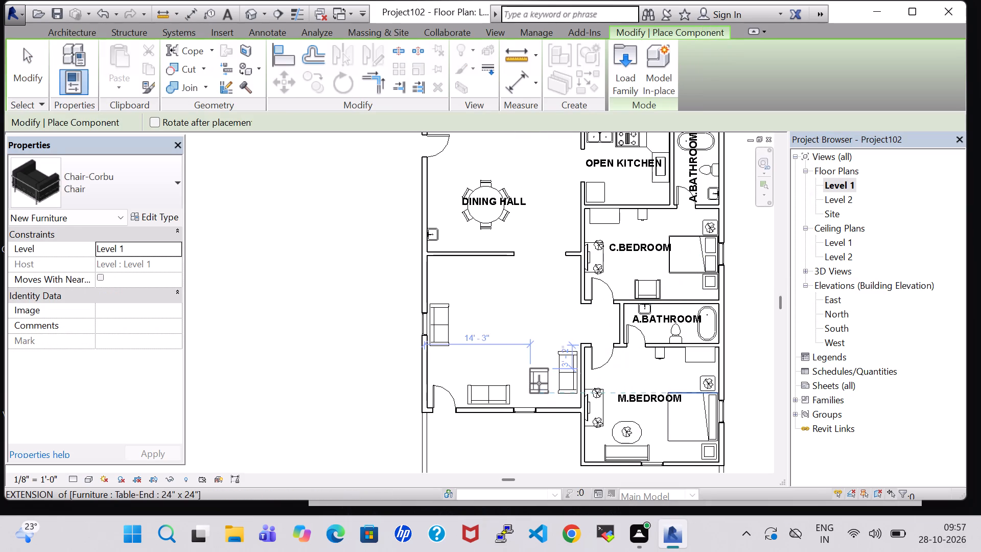
key("space")
scroll(538, 388, "up", 6)
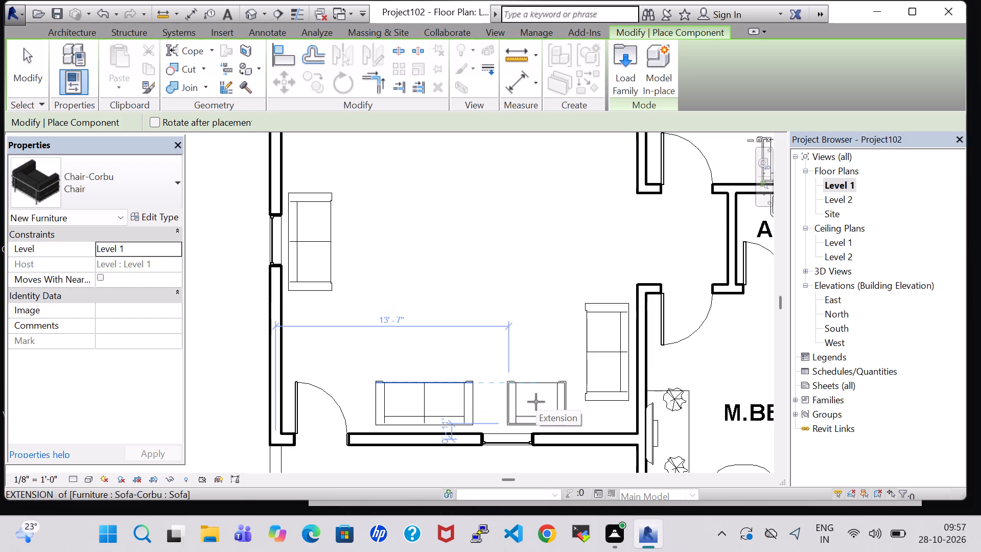
left_click(536, 404)
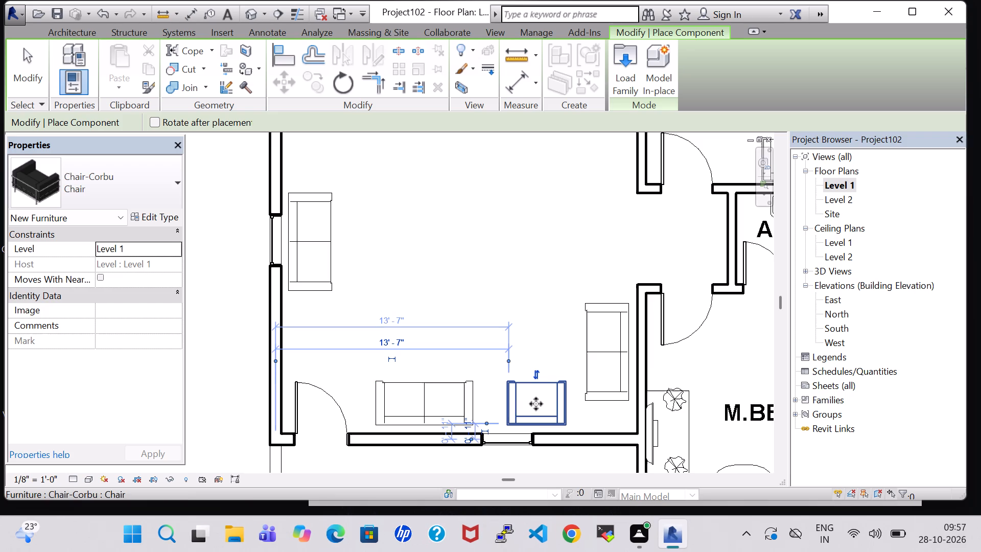
key("Escape")
key("Escape")
Nudge the new armchair and the neighbouring sofa south to about 7" from the south wall.
key("Down")
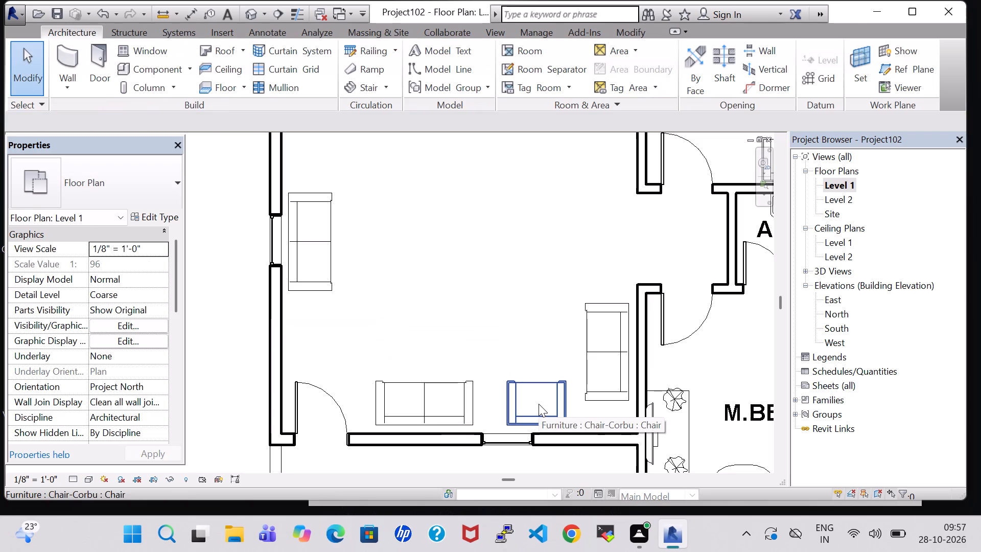
key("Down")
left_click(486, 315)
left_click(524, 403)
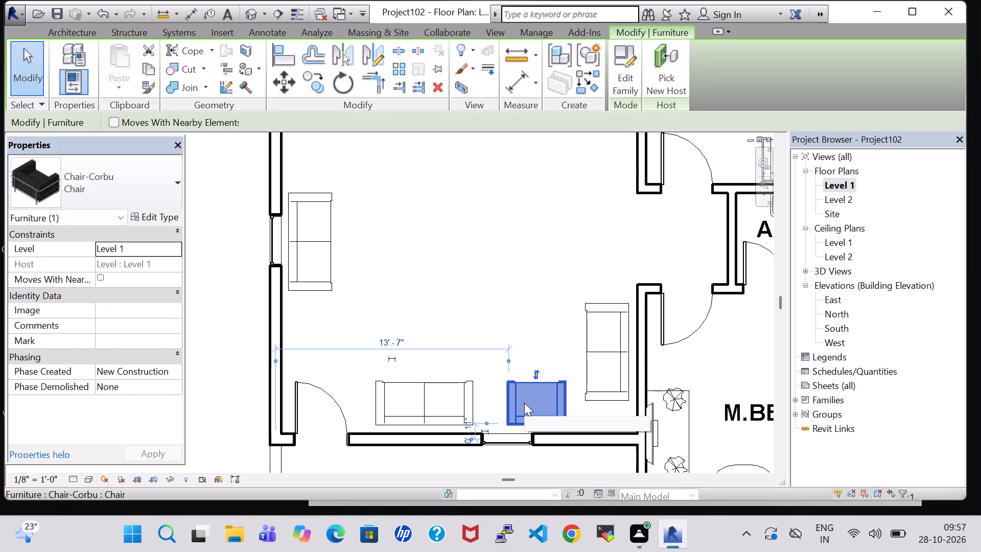
key("Down")
key("Down")
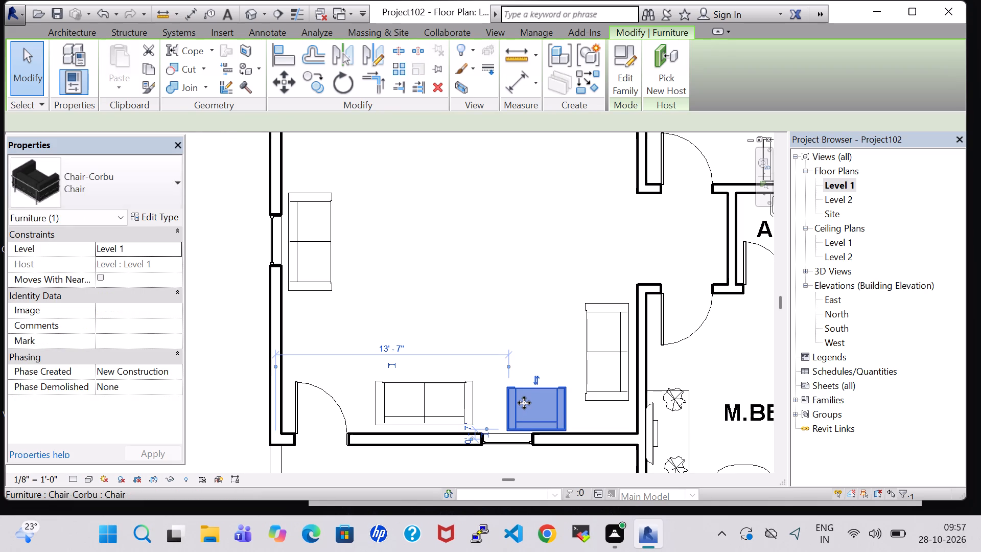
left_click(391, 398)
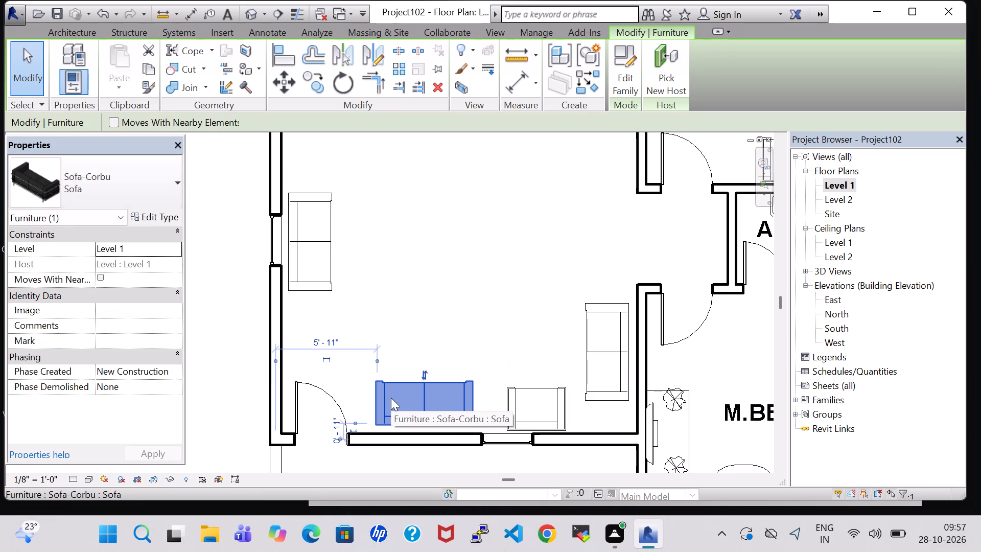
key("Down")
key("Down")
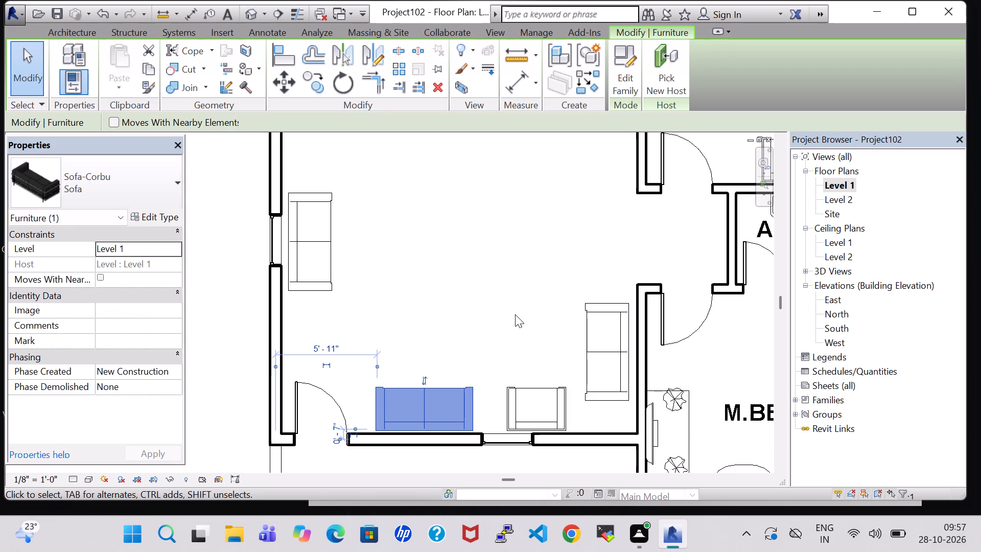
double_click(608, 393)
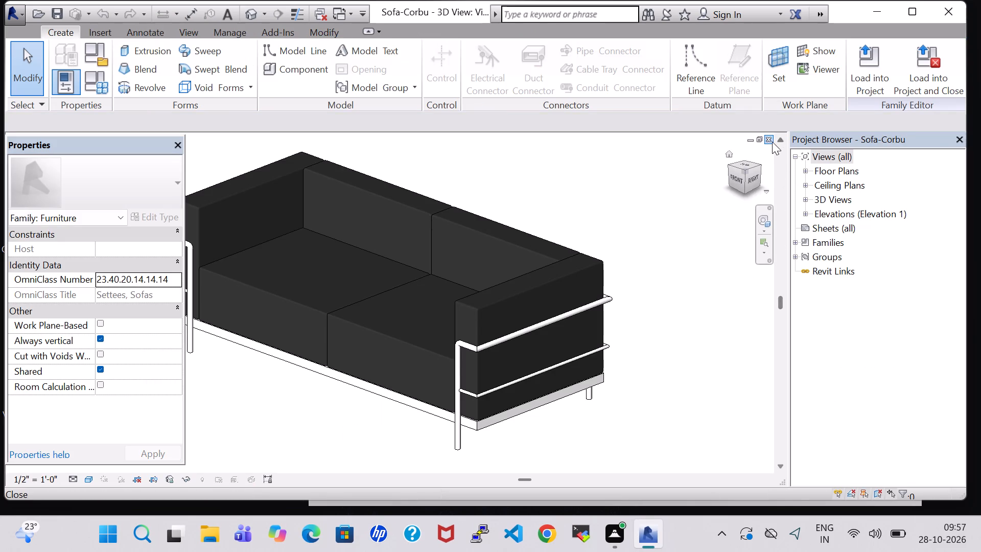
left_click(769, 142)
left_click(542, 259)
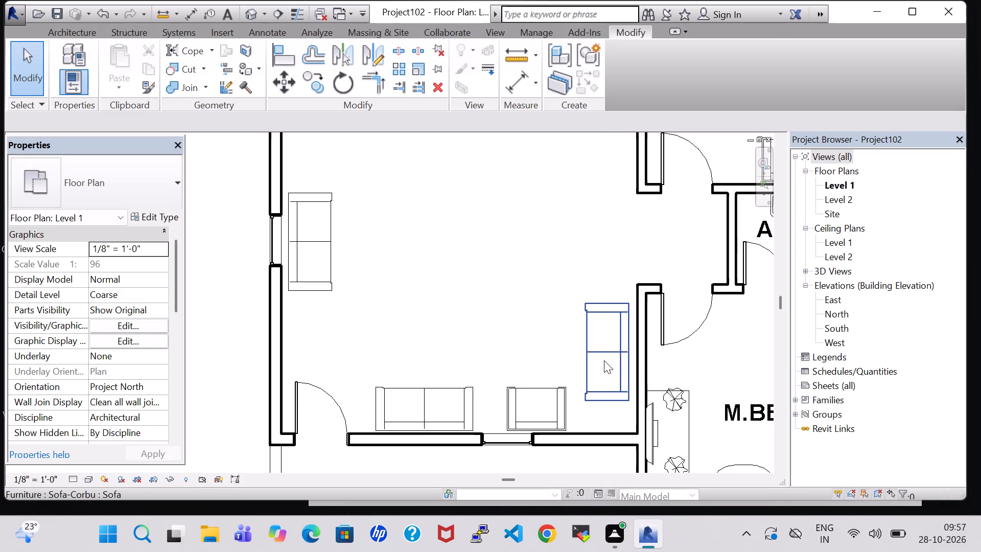
Nudge the east-wall sofa north to about 3' 2" from the south wall and east to about 6" from the east wall.
key("Up")
key("Up")
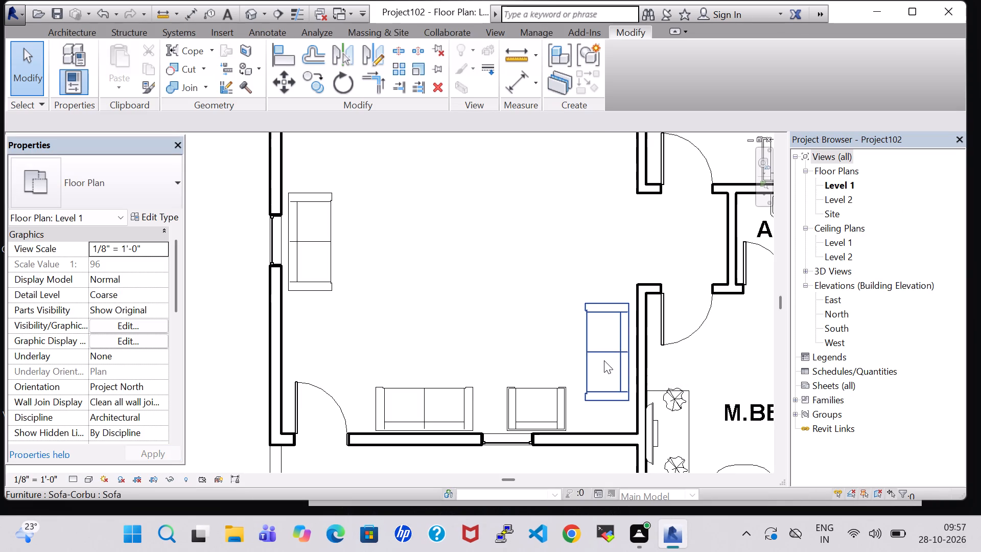
left_click(604, 360)
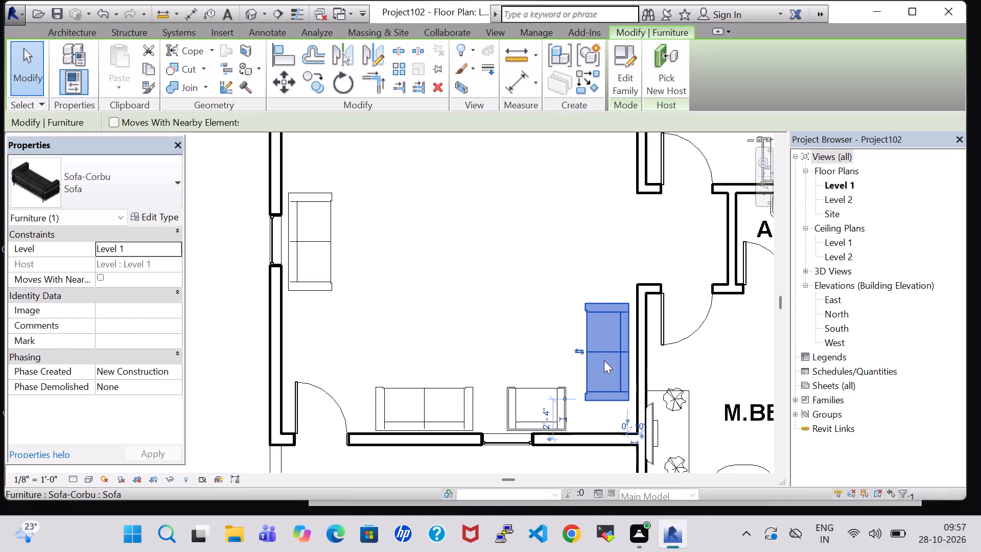
key("Up")
key("Up")
key("Up")
key("Up")
key("Up")
key("Right")
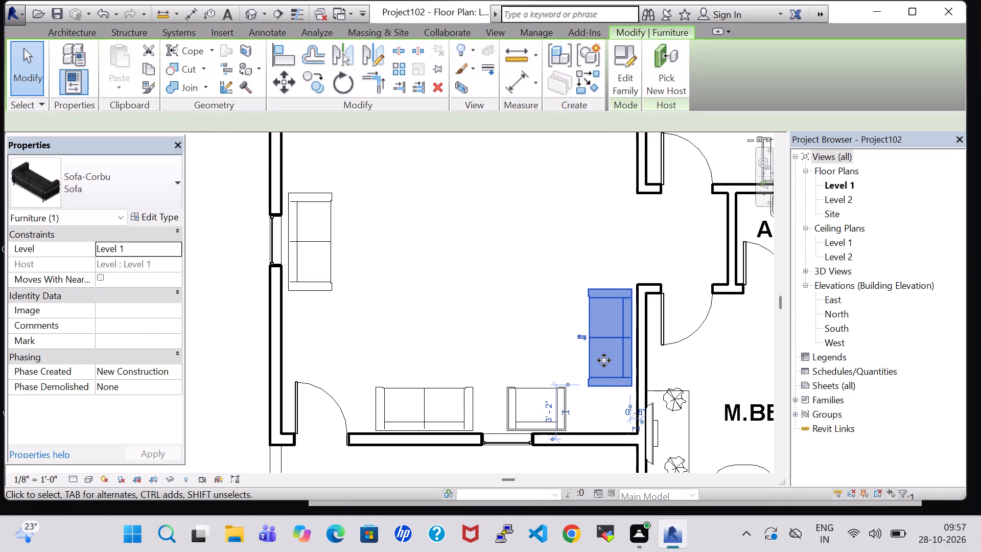
key("Right")
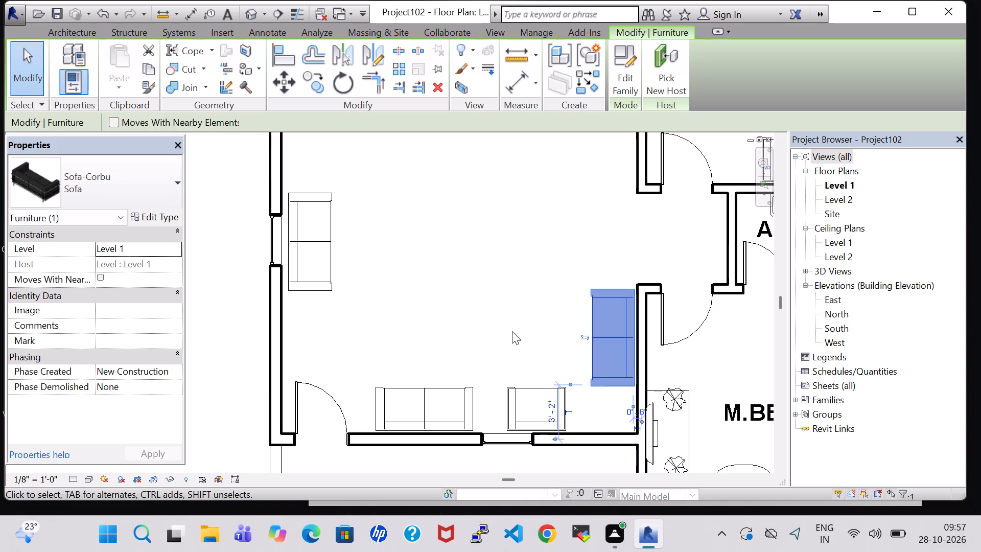
left_click(510, 331)
Nudge the armchair on the south wall slightly east, to about 13' 9" from the west wall.
left_click(523, 402)
left_click(518, 387)
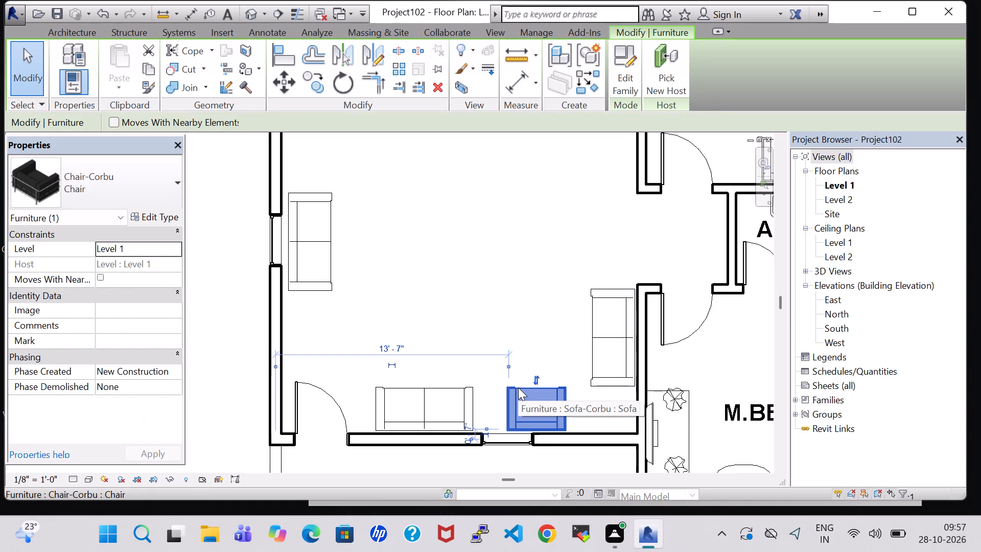
key("Right")
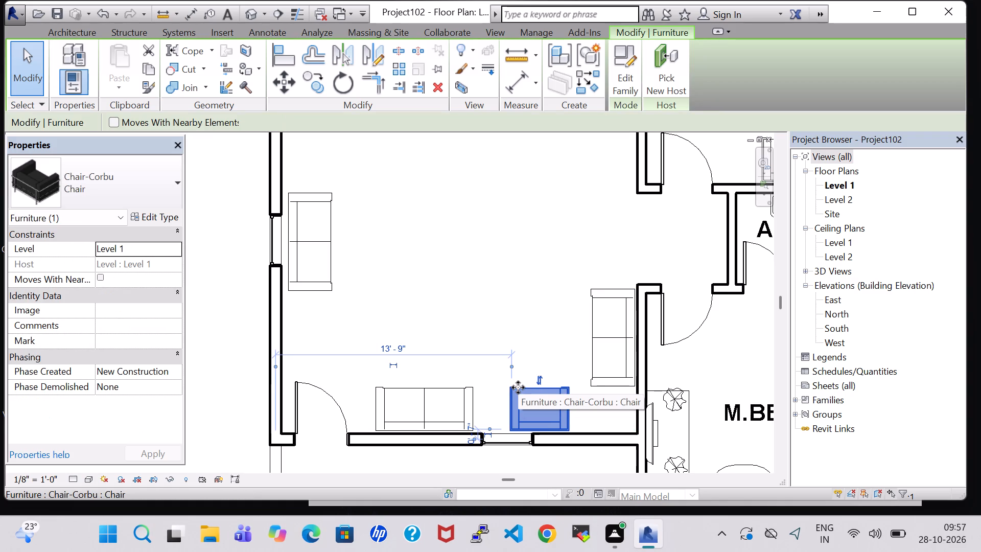
left_click(460, 274)
scroll(459, 257, "down", 4)
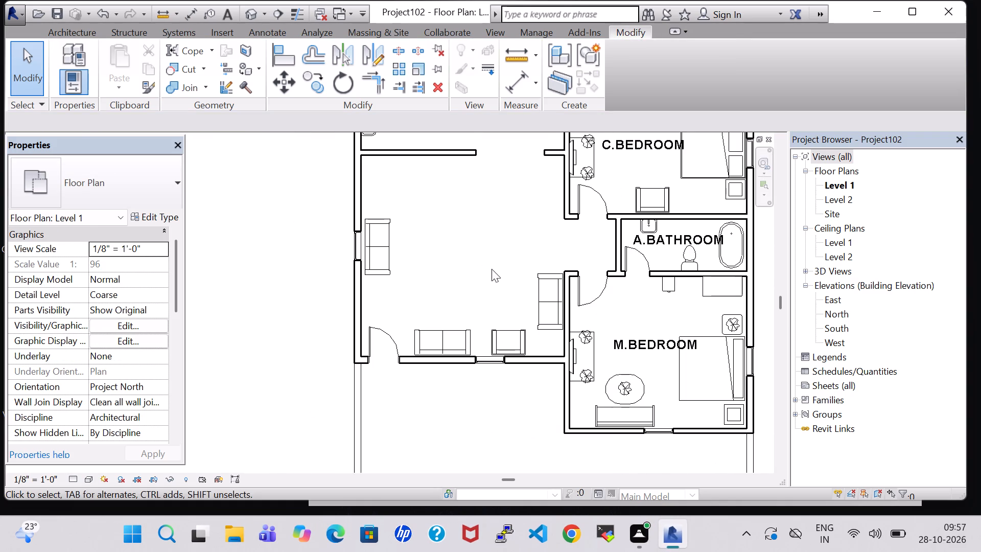
Create a similar Table-Coffee 24" x 24" x 24" from the M.BEDROOM one and place it south of the east-wall sofa.
left_click(735, 420)
right_click(735, 420)
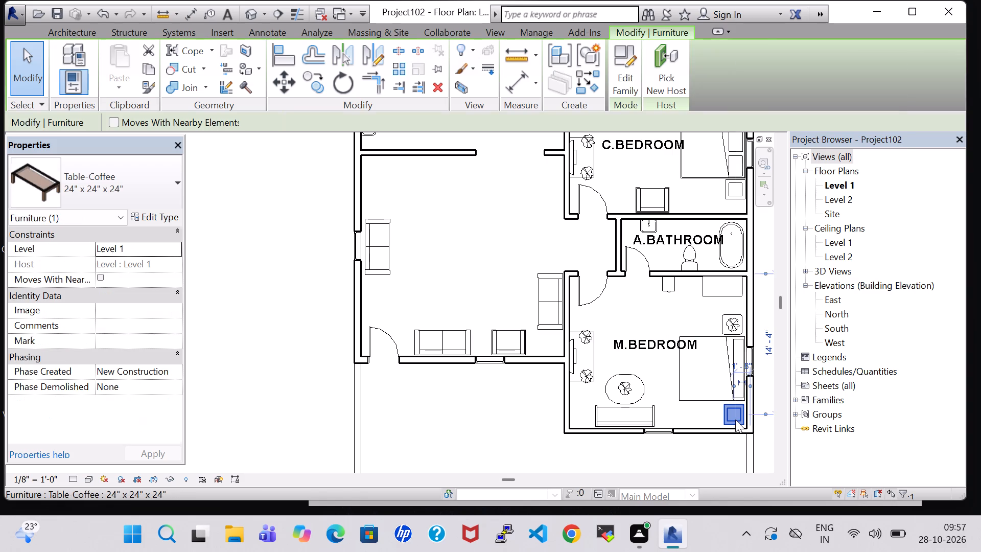
left_click(801, 180)
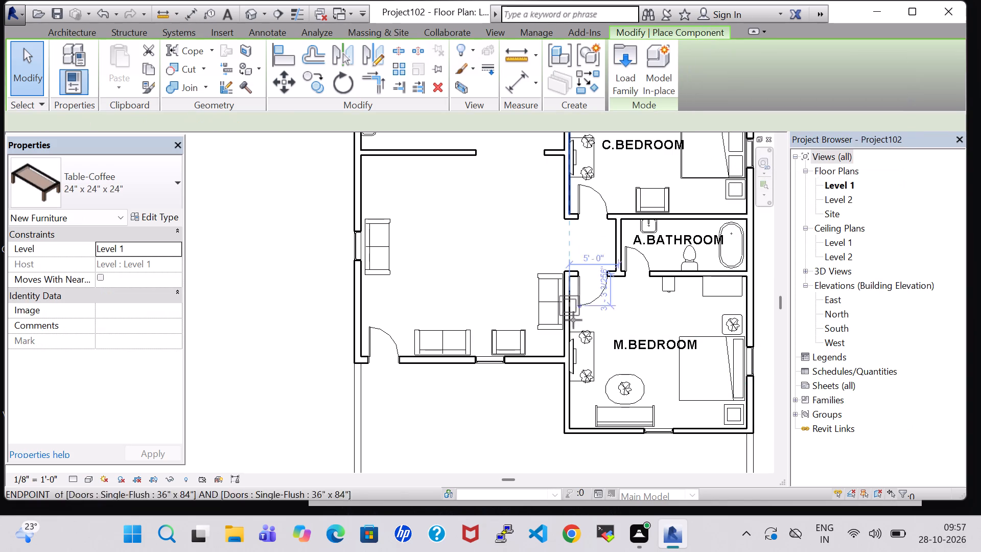
scroll(547, 344, "up", 5)
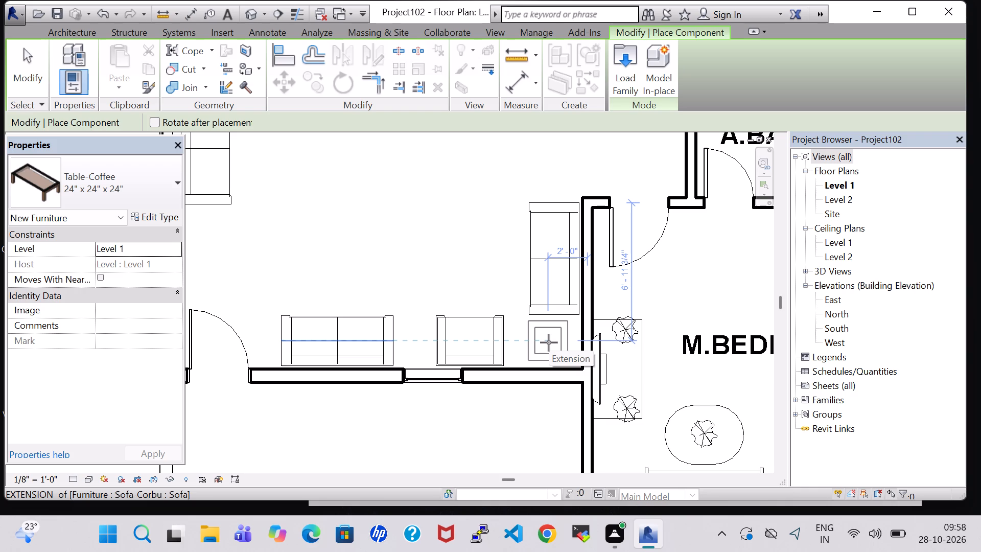
scroll(549, 342, "up", 3)
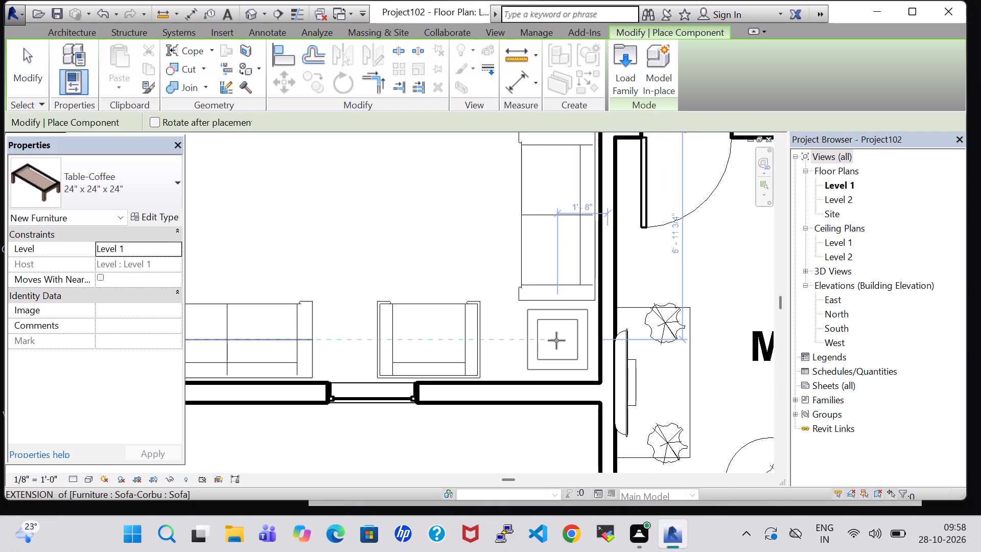
left_click(556, 341)
key("Escape")
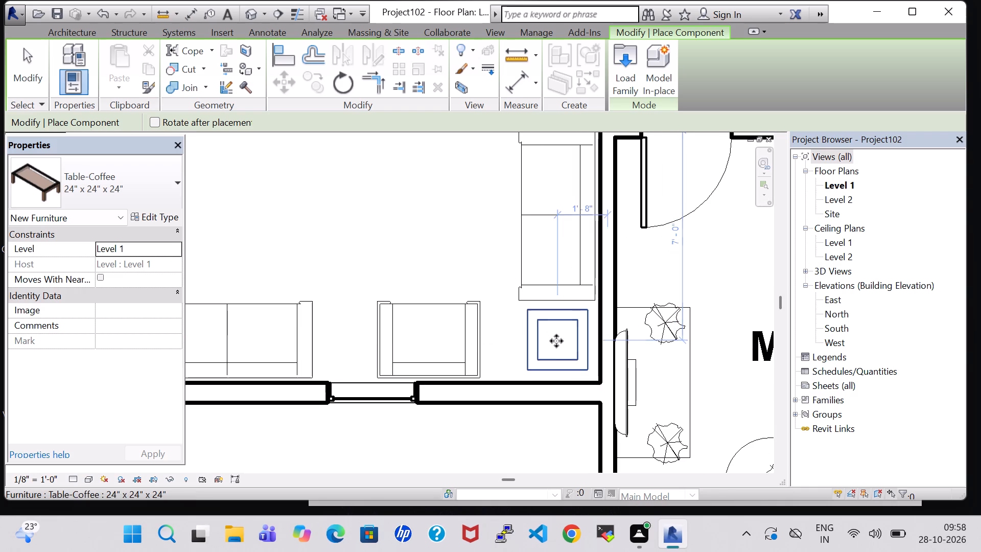
key("Escape")
Nudge the armchair on the south wall east, leaving a small gap to the corner coffee table.
left_click(464, 335)
key("Right")
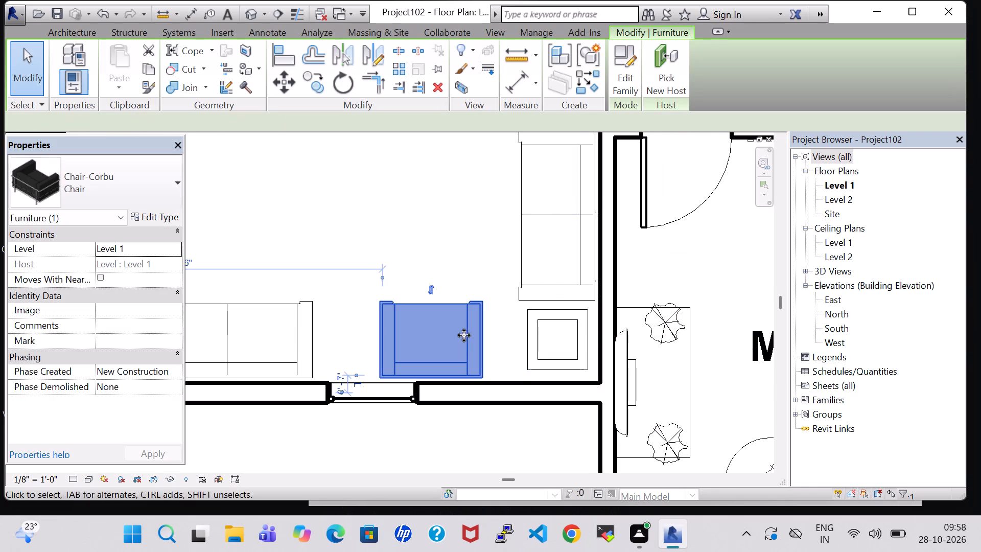
key("Right")
key("Right")
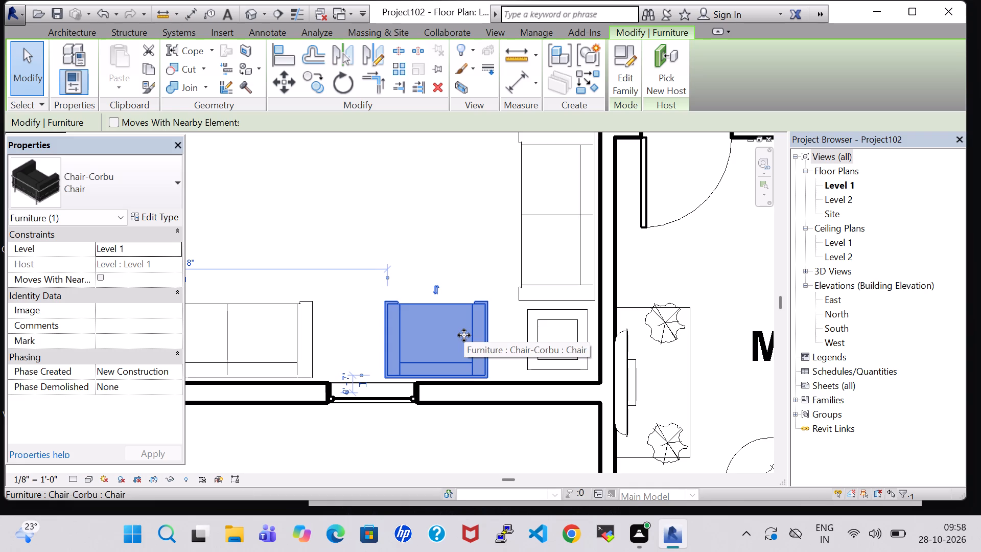
key("Right")
key("Right")
key("Right")
key("Right")
key("Right")
key("Right")
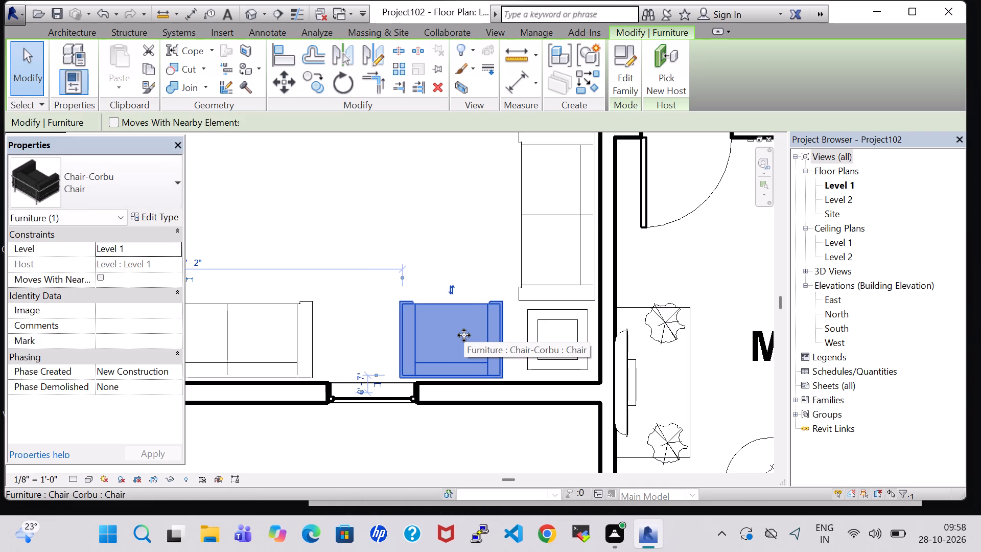
key("Left")
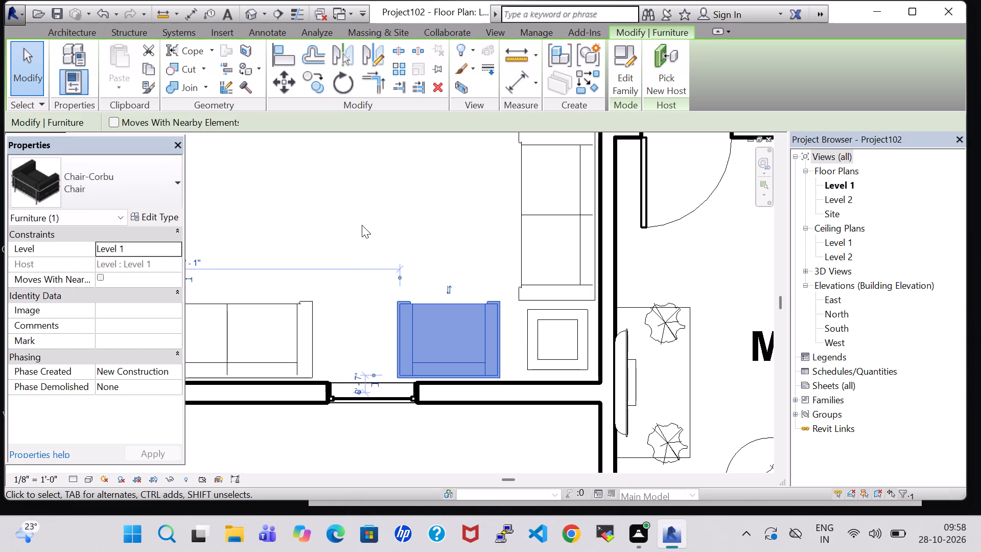
left_click(362, 216)
Nudge the south-wall sofa east to about 6' 5" from the west wall.
scroll(362, 216, "down", 5)
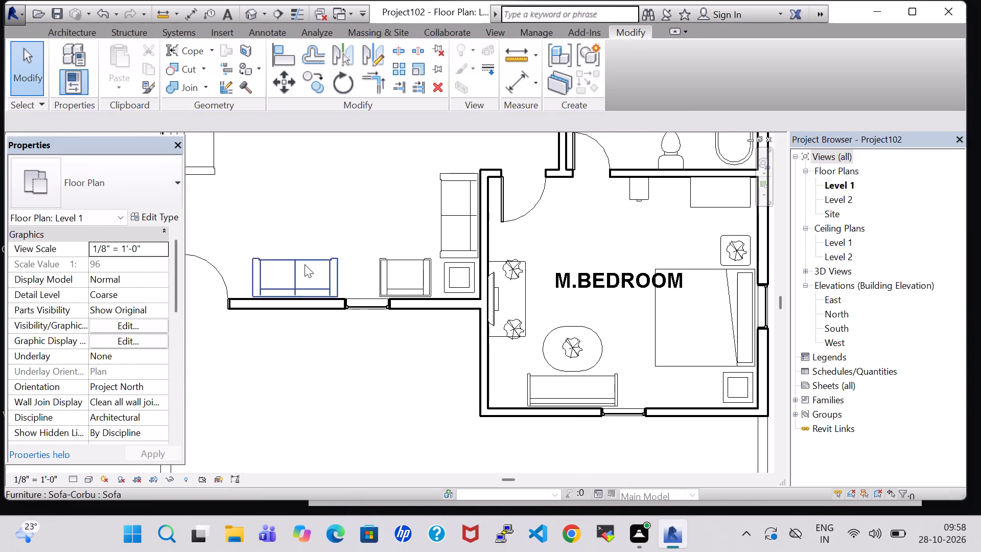
left_click(305, 264)
key("Right")
key("Right")
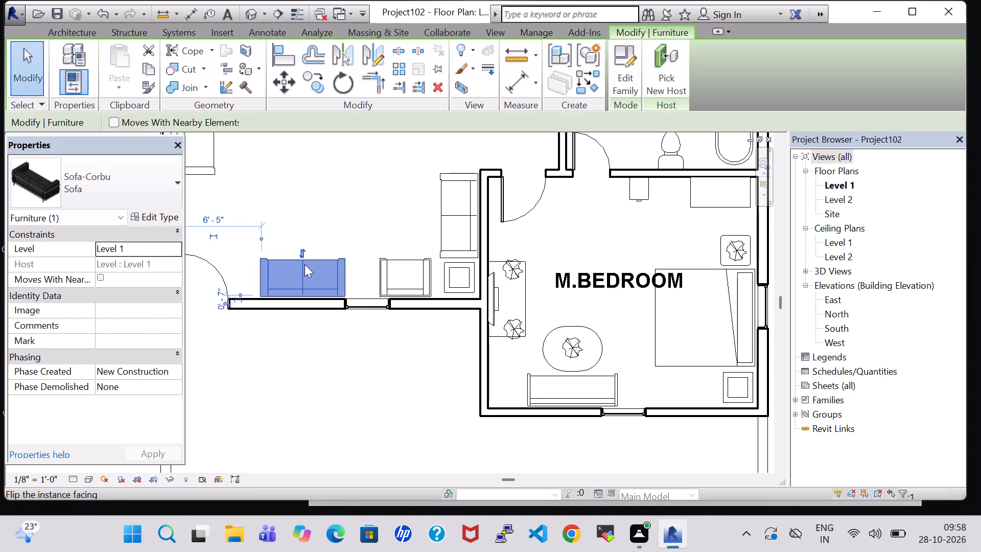
left_click(412, 193)
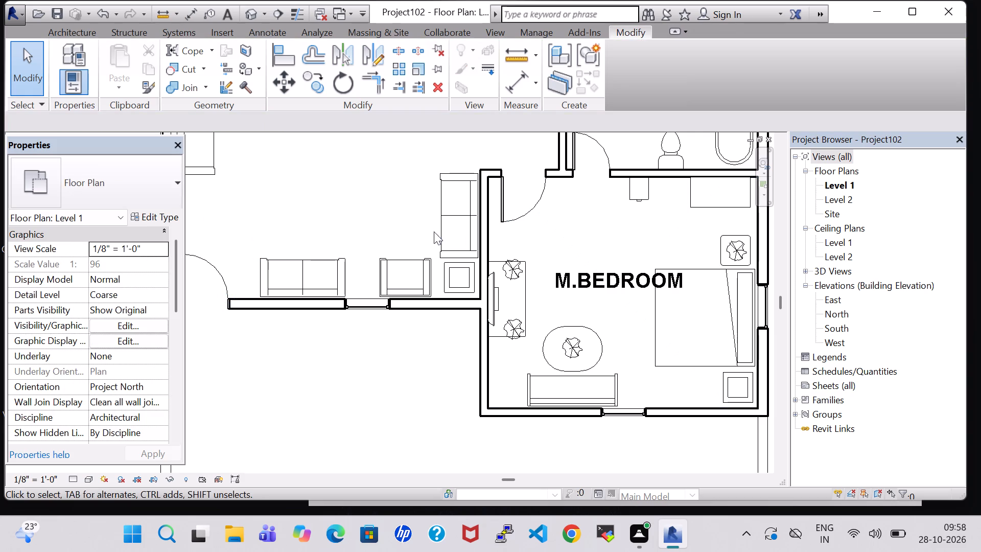
Create a similar RPC Agave - 1.5' plant from the M.BEDROOM one and place it at the west edge of the corner coffee table.
left_click(519, 268)
right_click(519, 268)
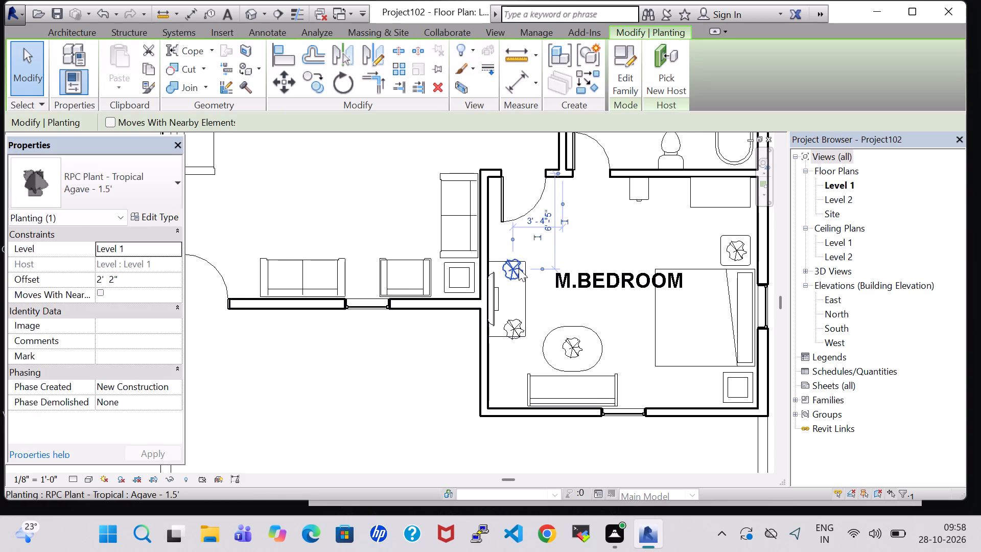
left_click(557, 271)
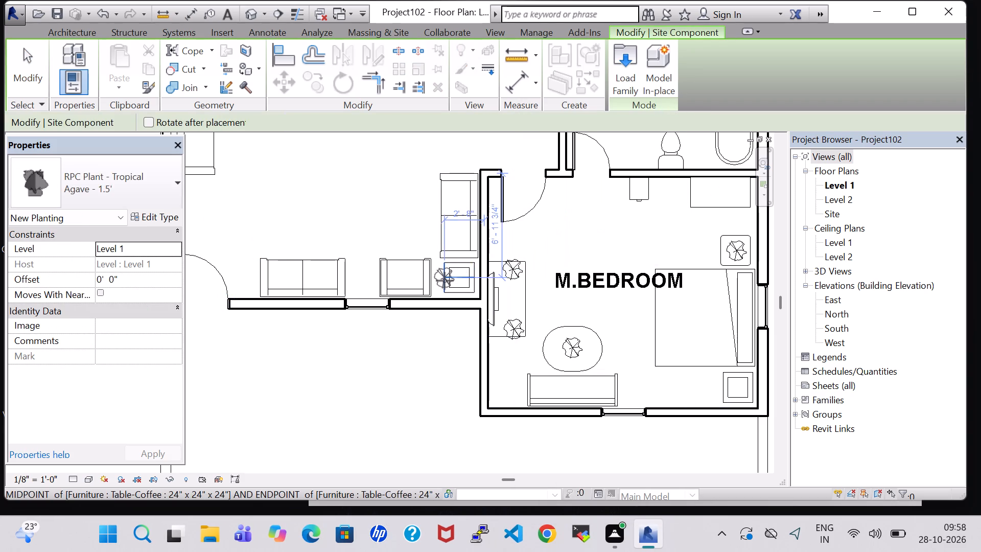
left_click(445, 281)
key("Escape")
key("Escape")
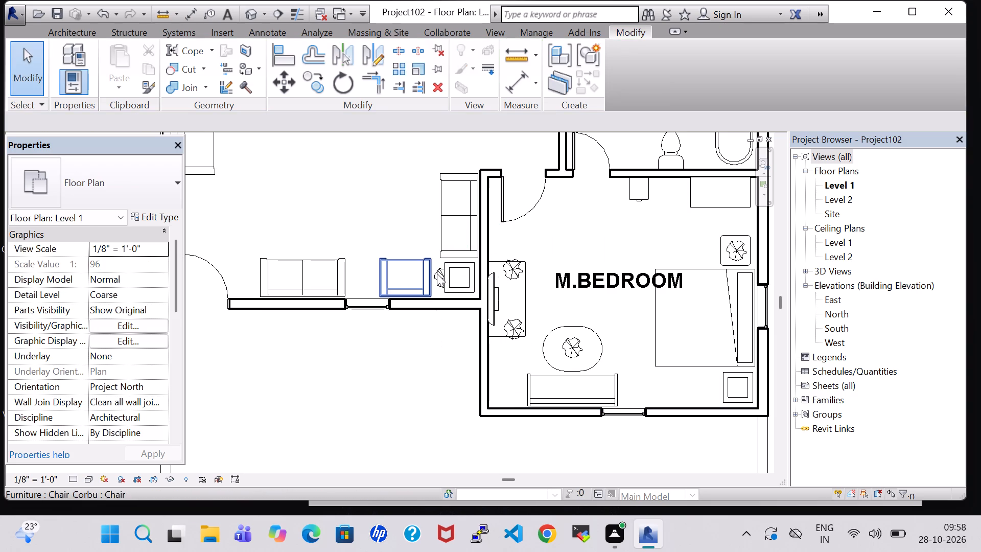
Set the new Agave plant's offset to 2' 0".
scroll(439, 278, "up", 3)
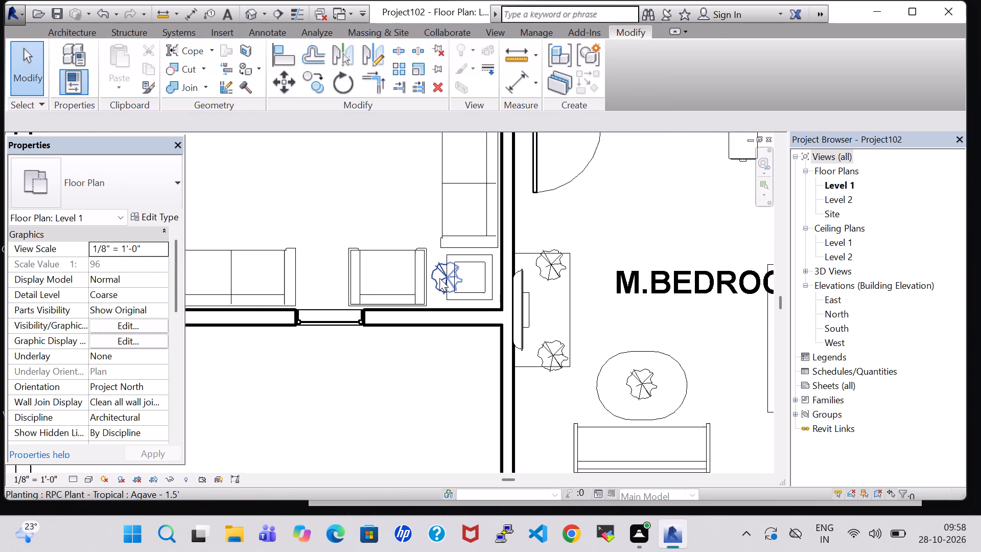
left_click(439, 278)
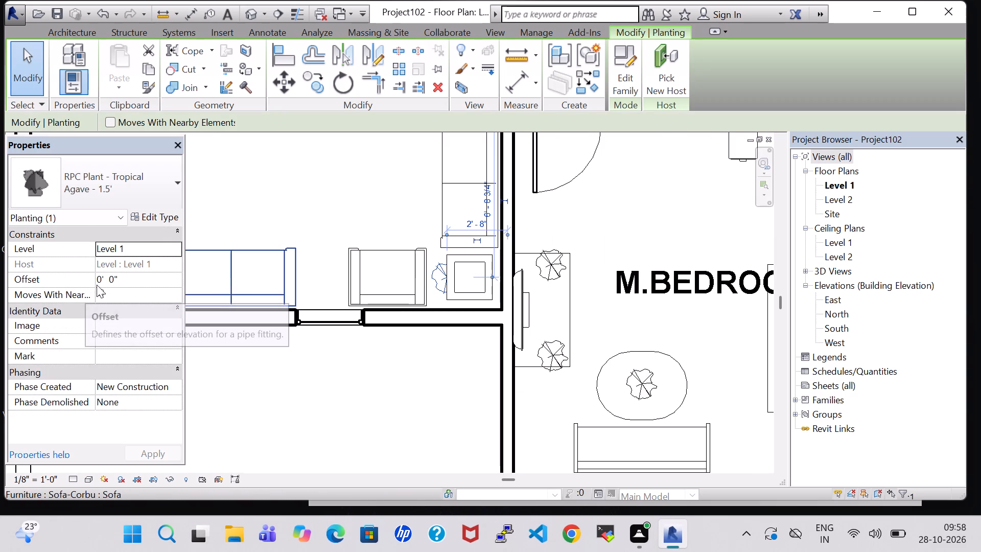
left_click(103, 284)
key("BackSpace")
key("2")
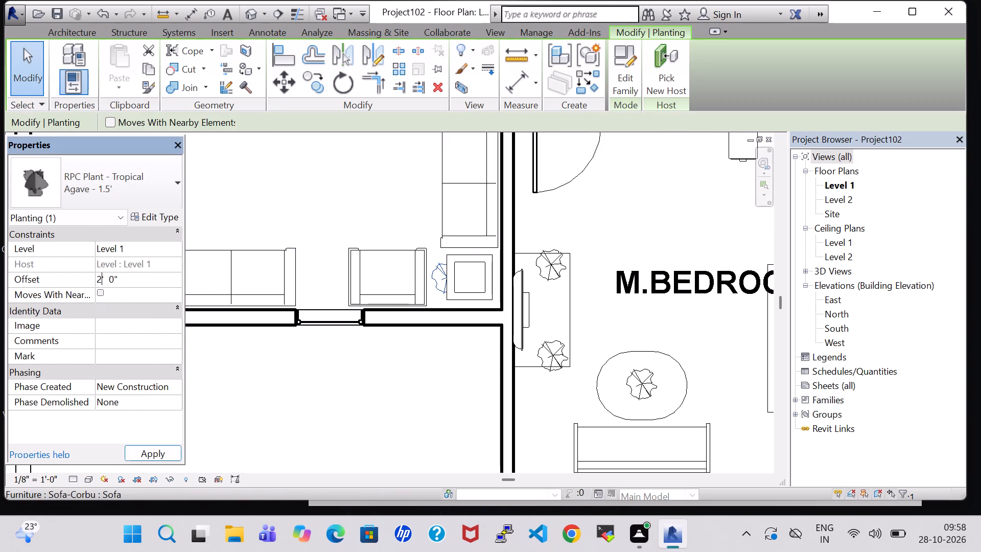
left_click(151, 456)
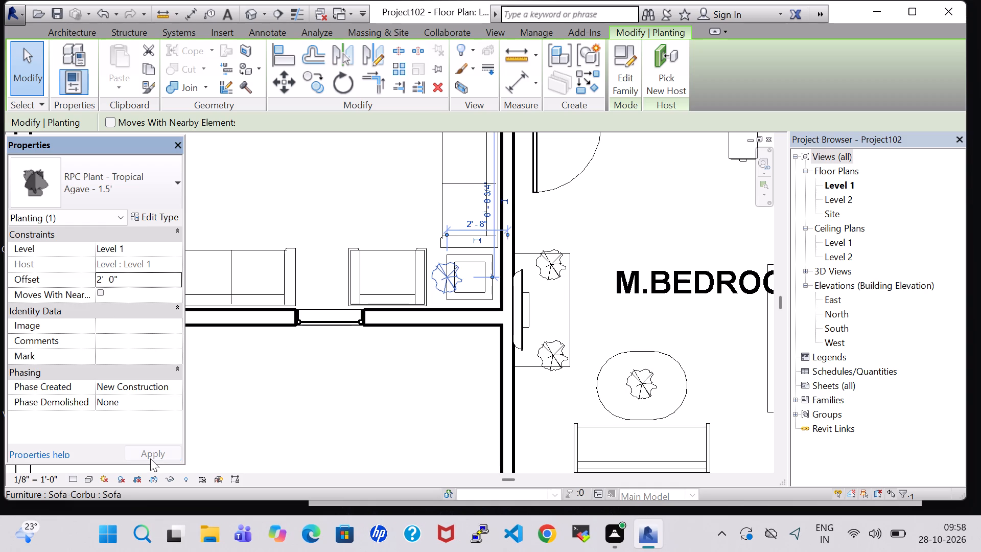
Nudge the Agave plant east to centre it on the corner coffee table, about 1' 8" from the east wall.
key("Right")
key("Right")
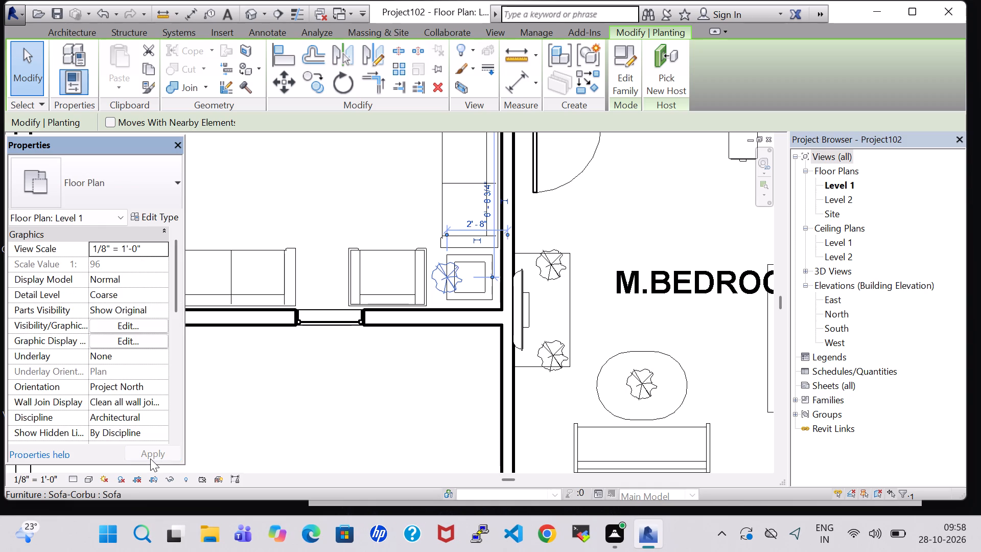
left_click(403, 174)
left_click(435, 280)
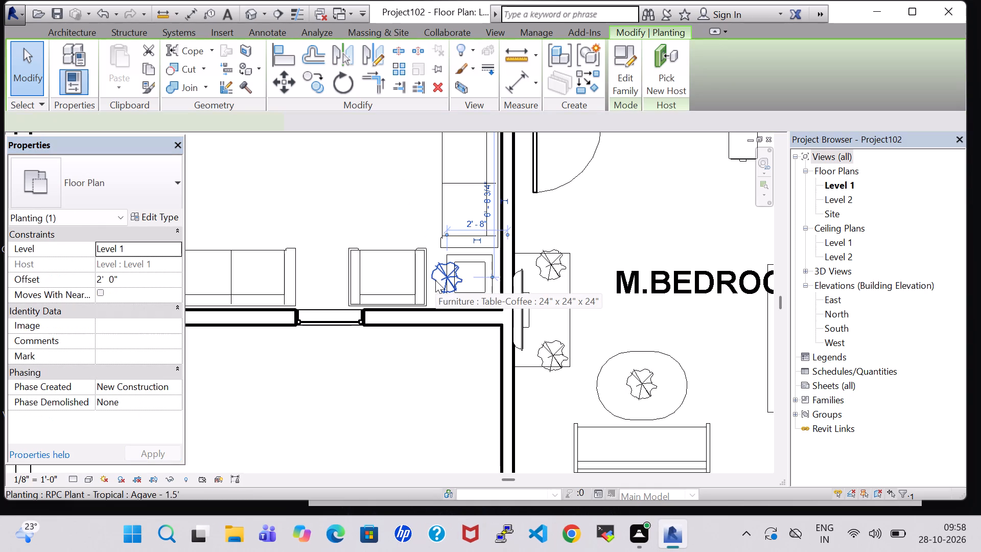
key("Right")
key("Right")
key("Right")
key("Right")
key("Right")
key("Right")
key("Right")
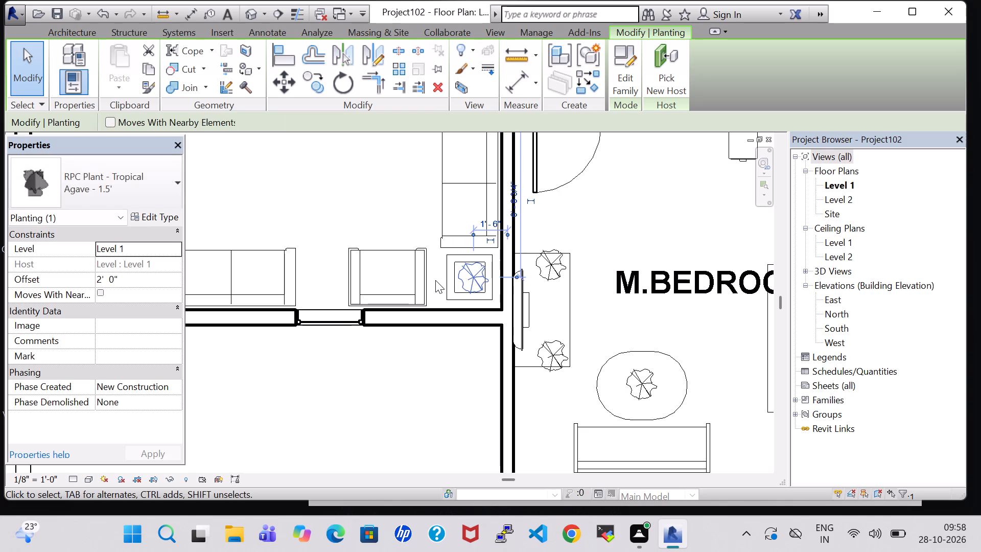
key("Left")
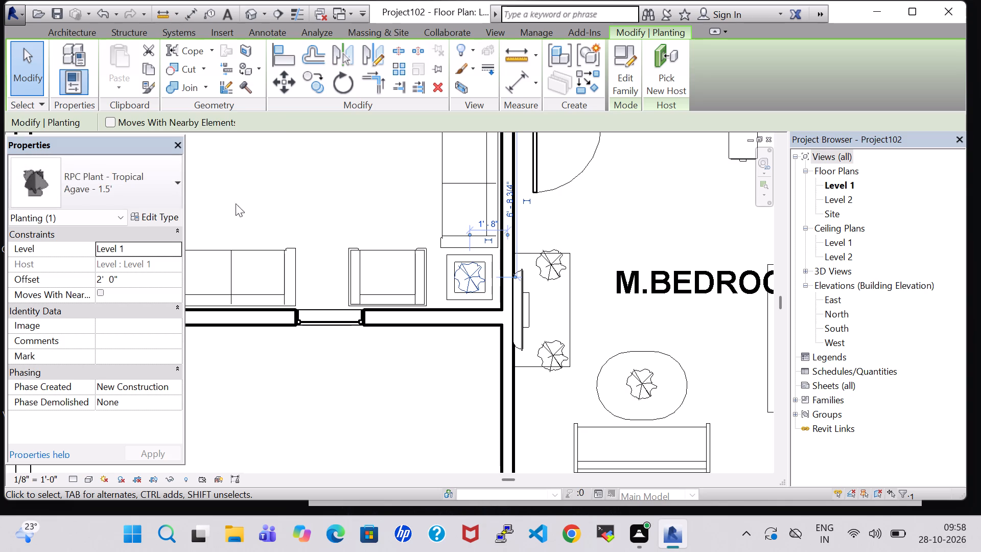
left_click(312, 182)
Create a similar Table-End 24" x 24" from the M.BEDROOM one and place it just north of the west-wall sofa.
scroll(312, 182, "down", 3)
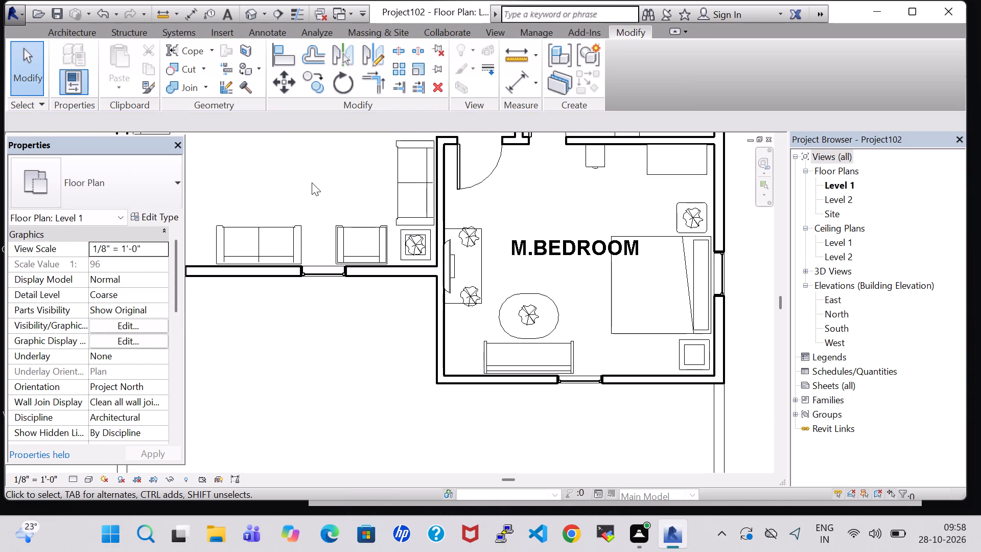
middle_click_drag(312, 182, 313, 254)
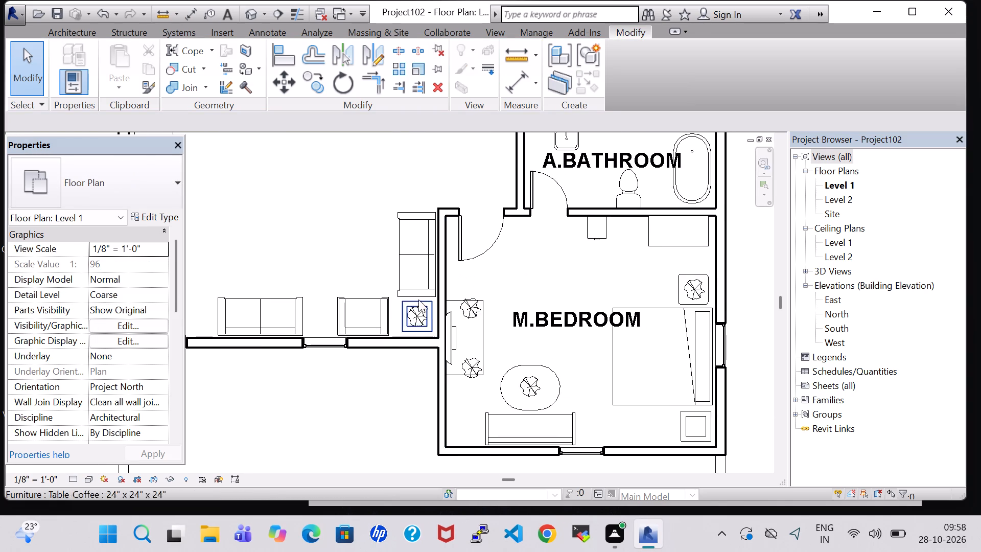
scroll(301, 239, "down", 3)
middle_click_drag(302, 239, 311, 242)
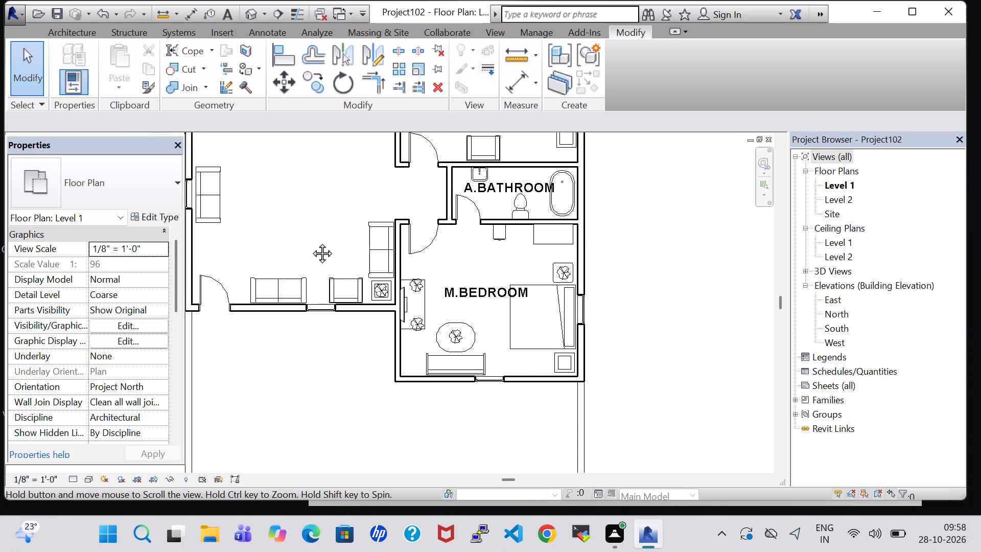
middle_click_drag(311, 242, 358, 352)
middle_click(358, 352)
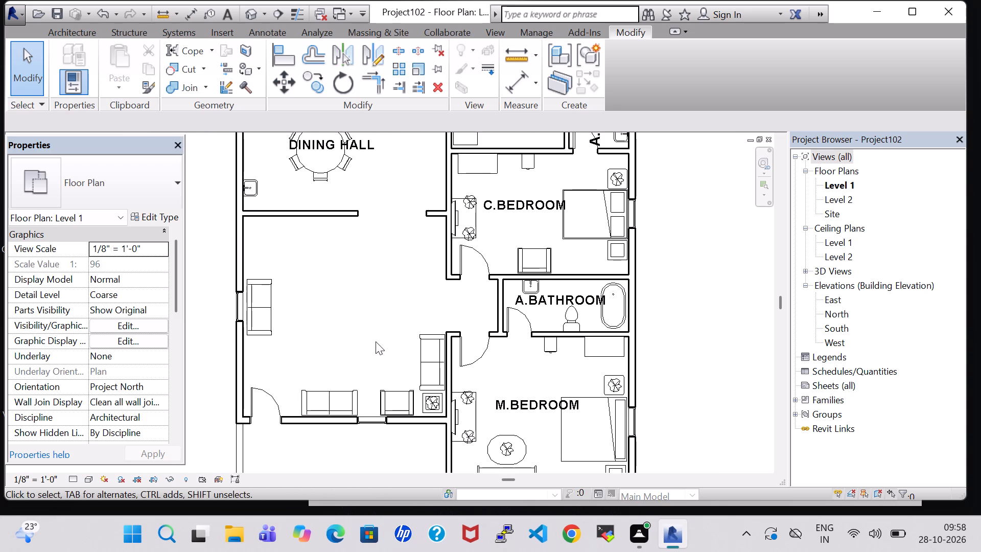
left_click(604, 375)
right_click(604, 375)
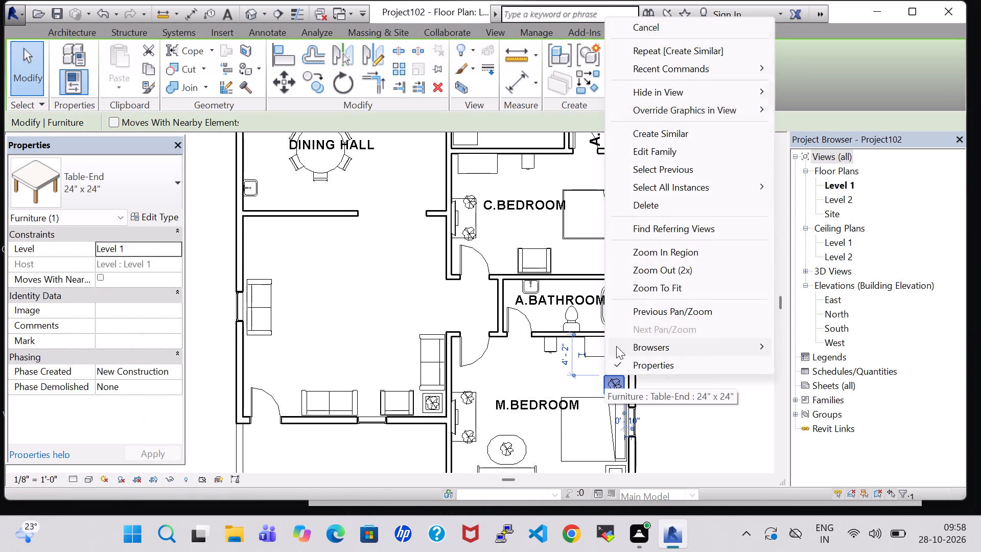
left_click(654, 134)
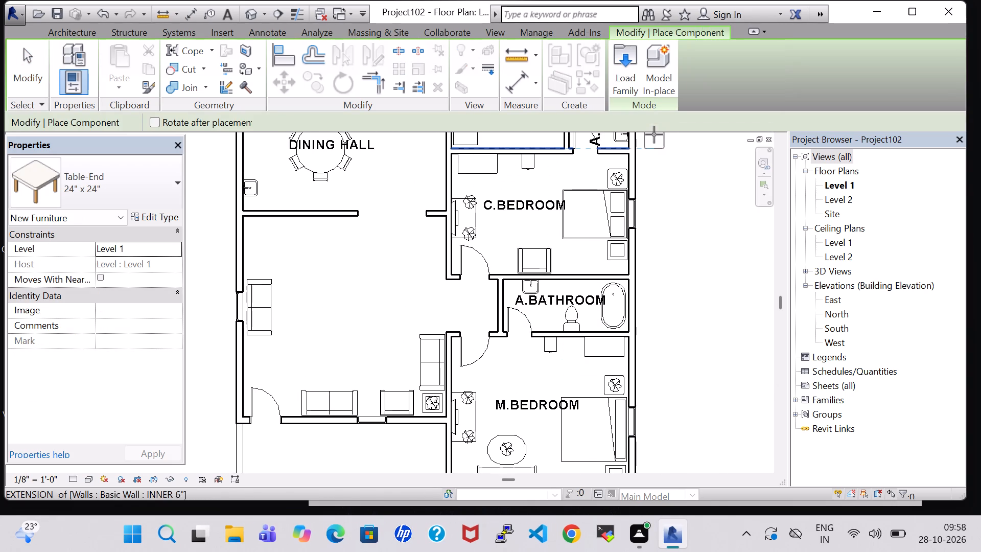
scroll(253, 349, "up", 3)
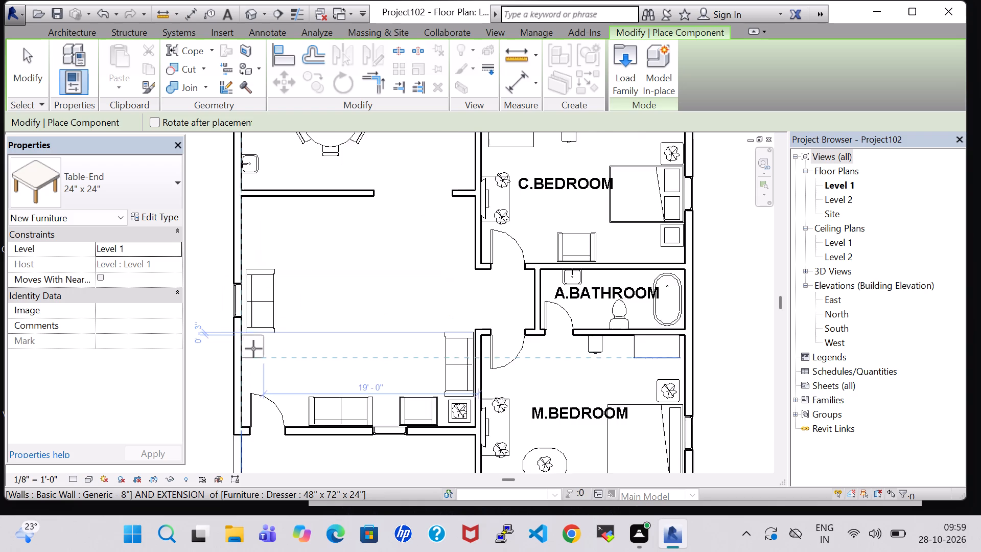
scroll(253, 349, "up", 4)
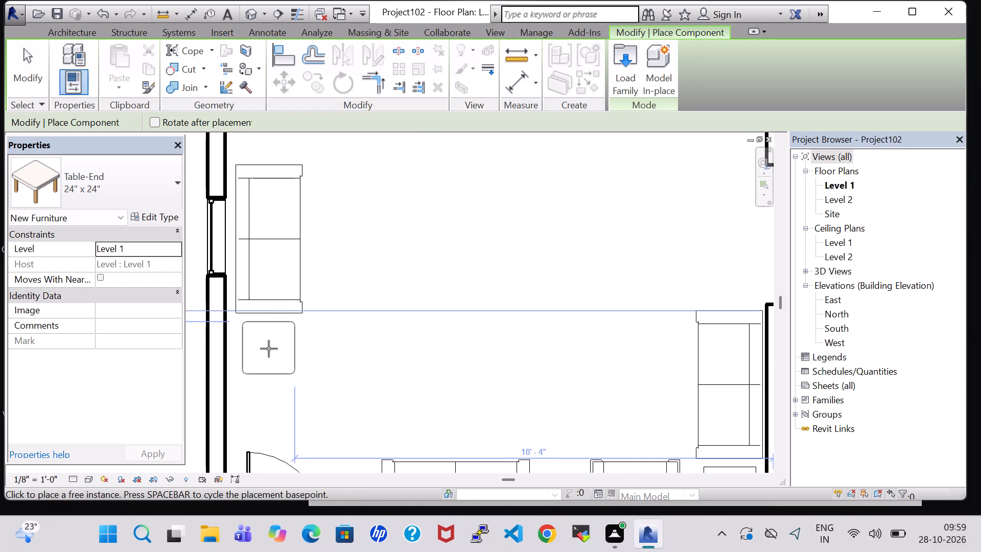
middle_click_drag(320, 258, 361, 405)
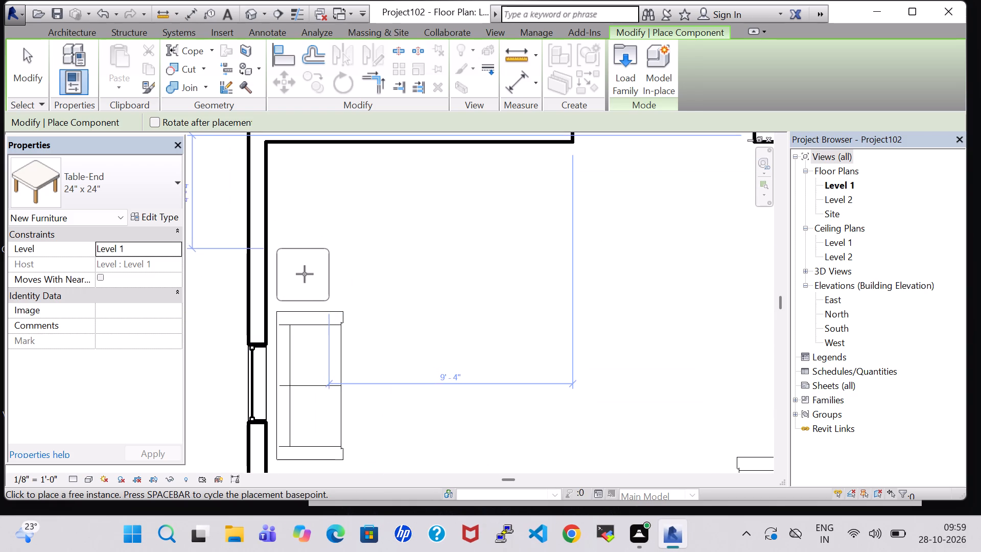
left_click(305, 274)
key("Escape")
key("Escape")
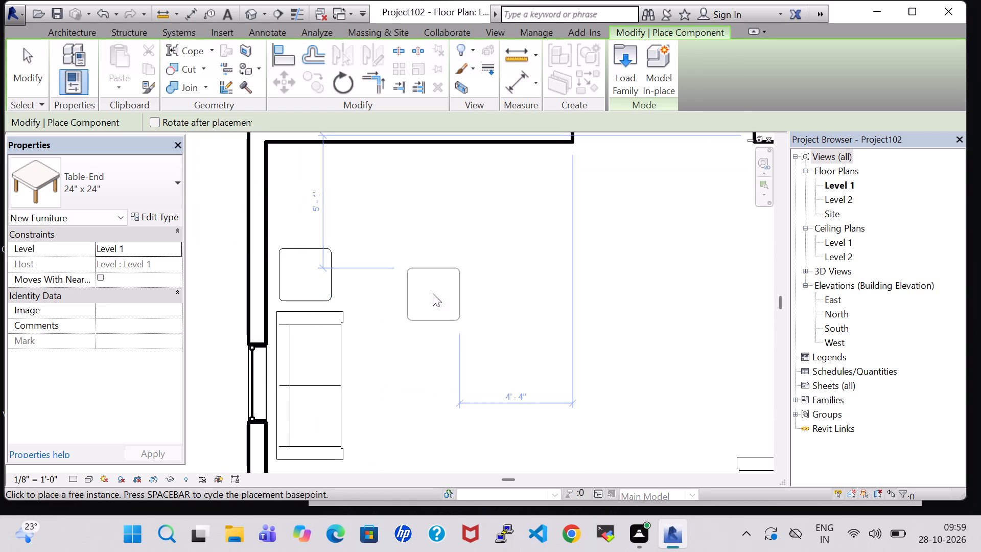
In the 3D view, set the Sofa-Corbu type's cushion material to Oak Flooring using the black sofa near the corner coffee table.
scroll(433, 293, "down", 7)
middle_click_drag(441, 288, 433, 301)
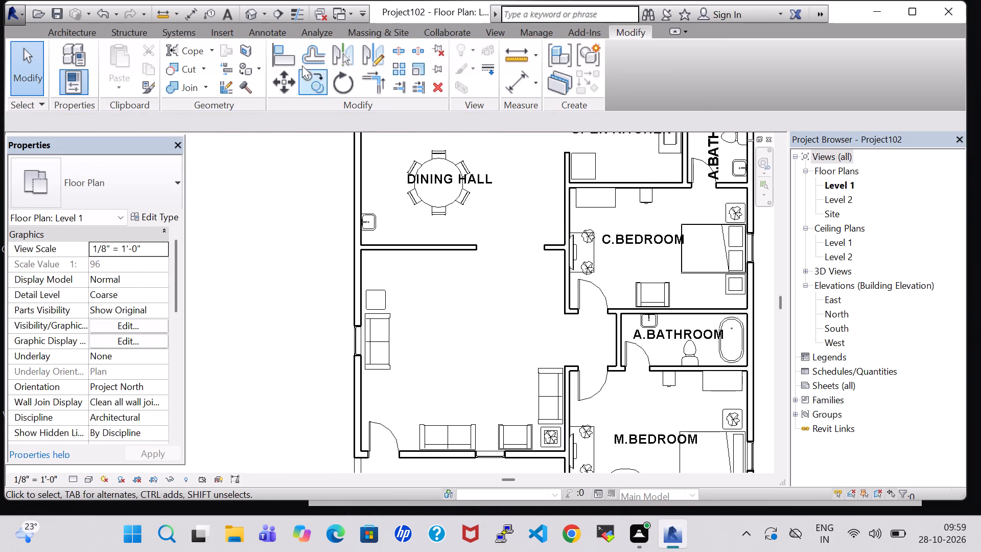
left_click(250, 18)
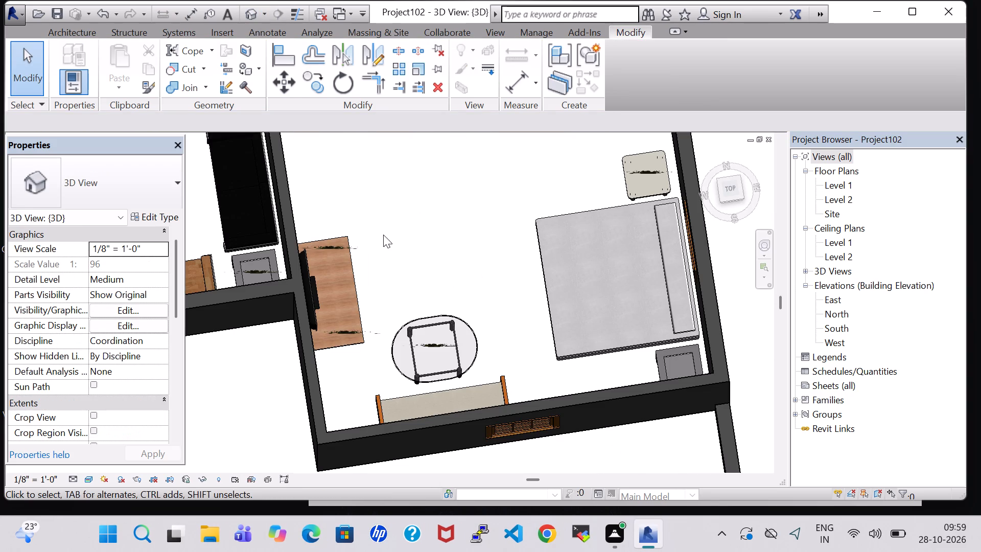
middle_click_drag(195, 208, 266, 360)
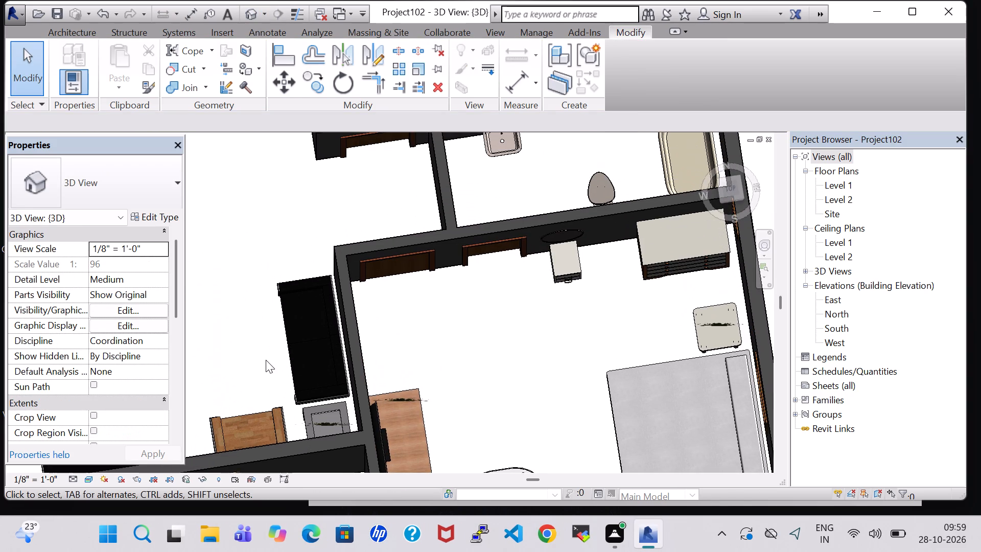
left_click(290, 357)
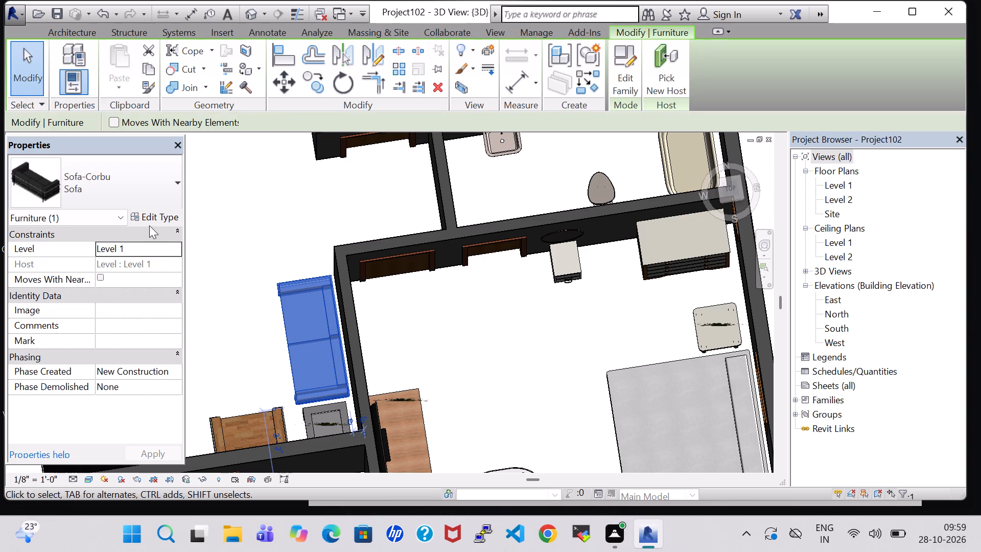
left_click(149, 223)
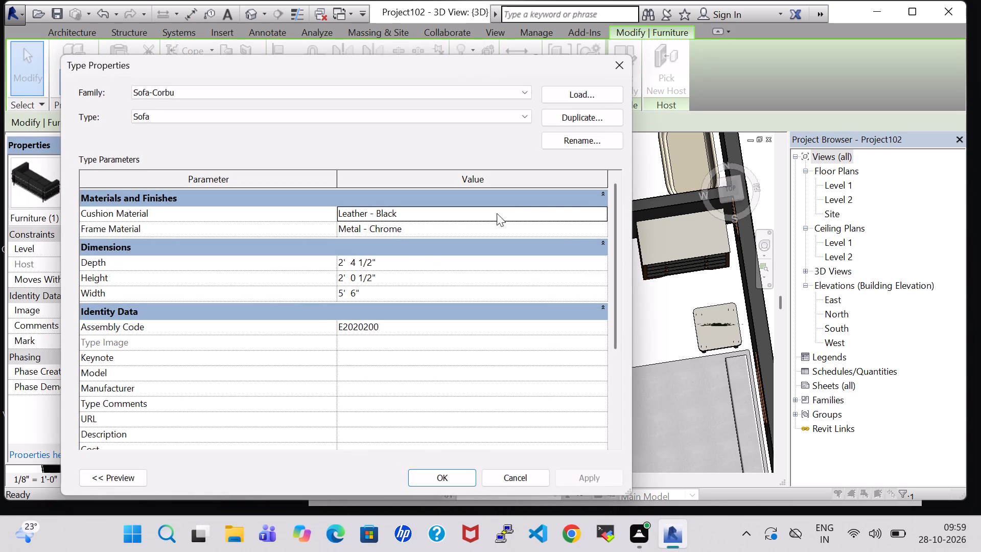
left_click(603, 209)
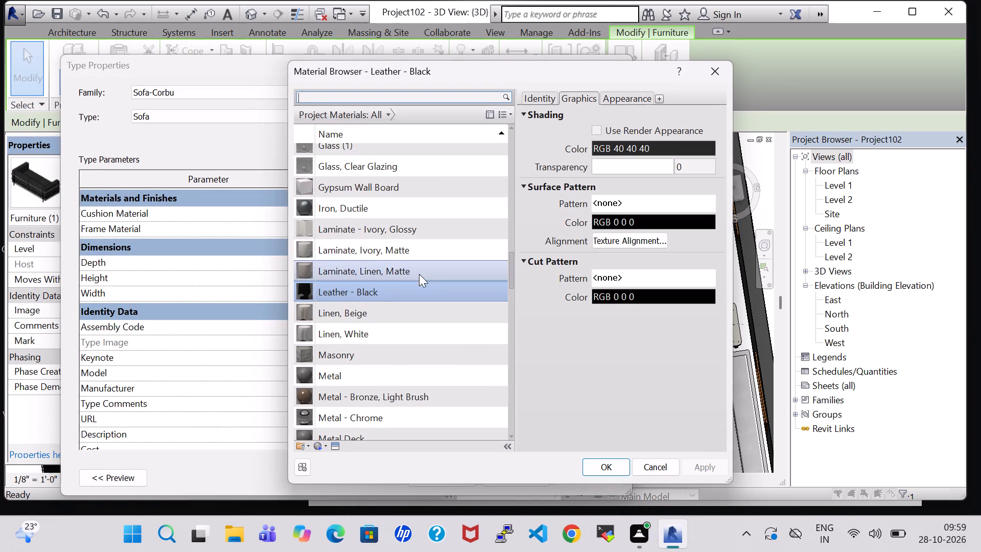
scroll(376, 308, "down", 3)
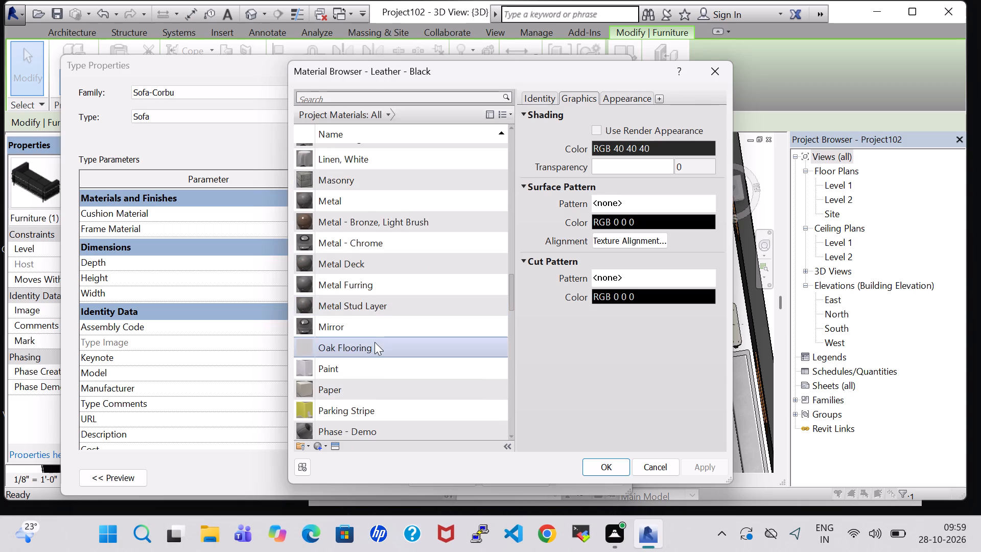
left_click(375, 342)
left_click(621, 458)
left_click(448, 476)
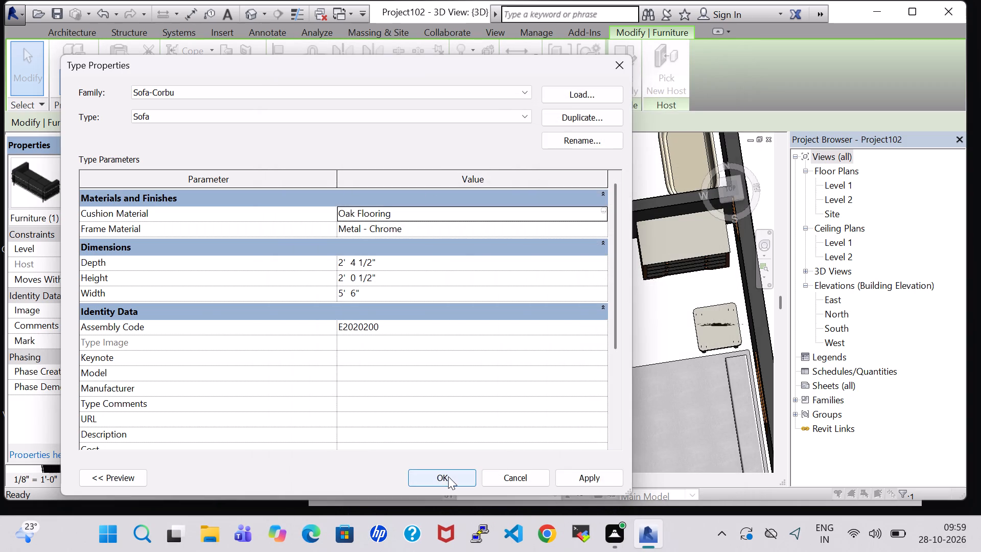
left_click(425, 340)
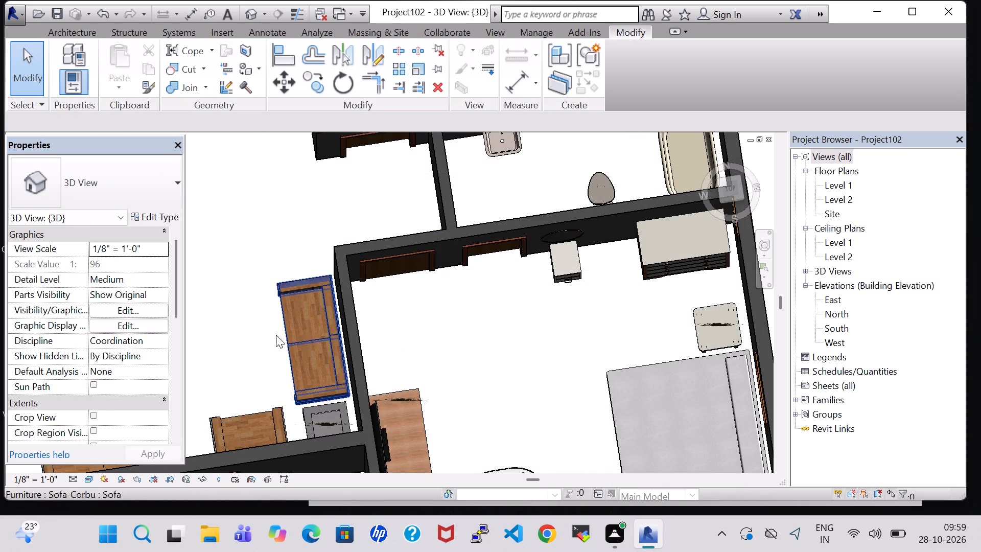
Examine the sofas and end table in the room south of DINING HALL in 3D from several angles.
middle_click_drag(247, 333, 366, 345)
scroll(283, 327, "down", 3)
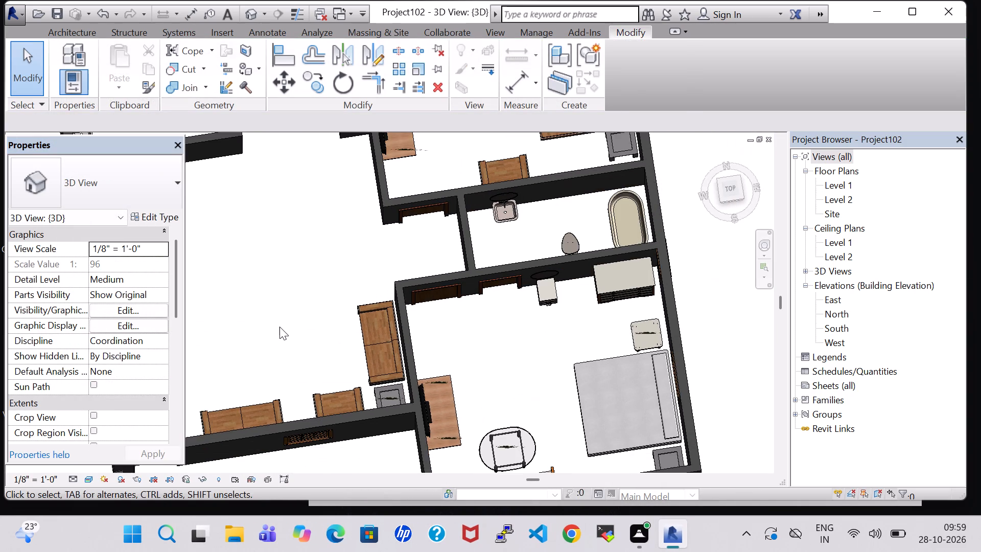
middle_click_drag(279, 327, 421, 316)
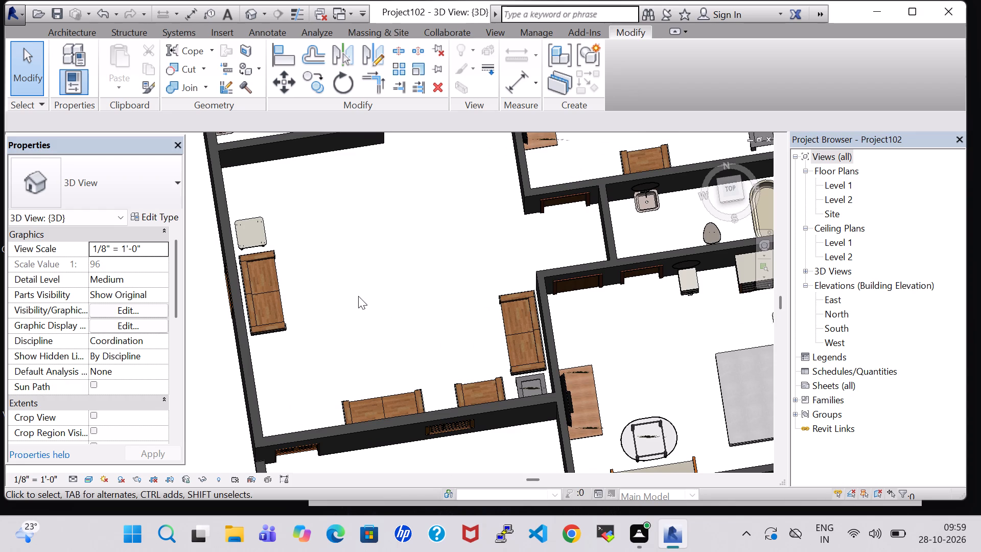
middle_click_drag(358, 296, 314, 288, "shift")
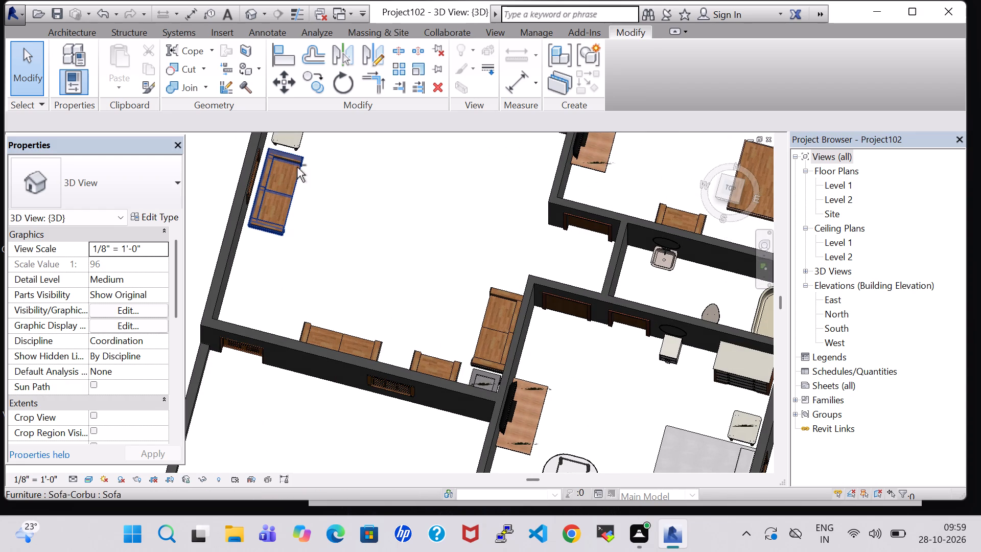
middle_click_drag(328, 212, 196, 46, "shift")
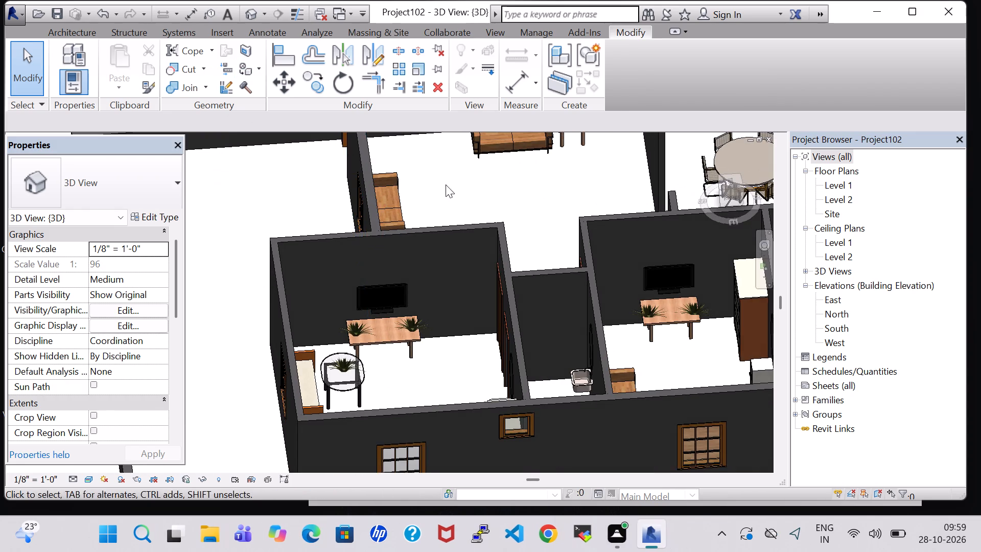
scroll(531, 183, "up", 1)
middle_click_drag(531, 183, 532, 306)
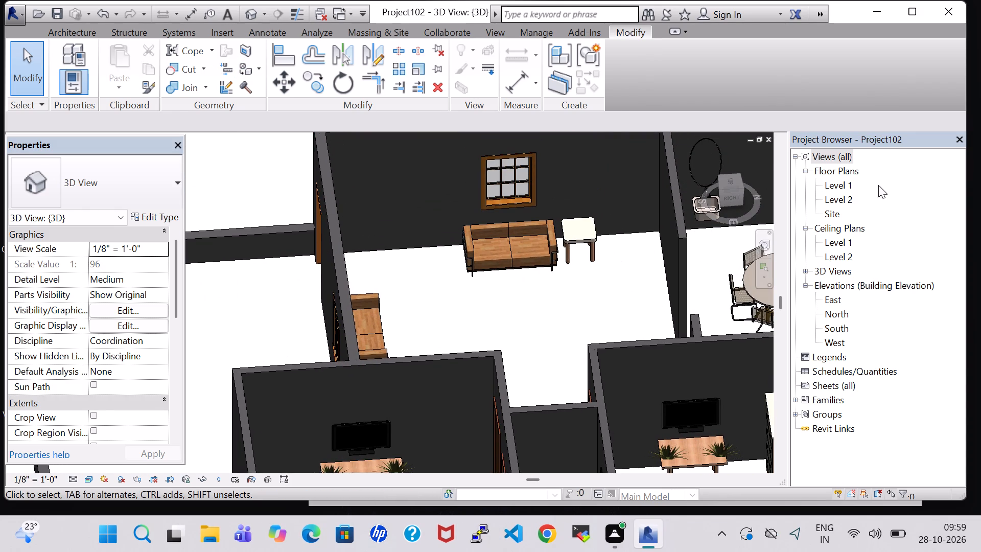
On Level 1, load the Table-Ellipse family and place a 72" x 36" table north of the south-wall seating, about 8' 1" from the east wall.
double_click(843, 189)
scroll(433, 237, "down", 1)
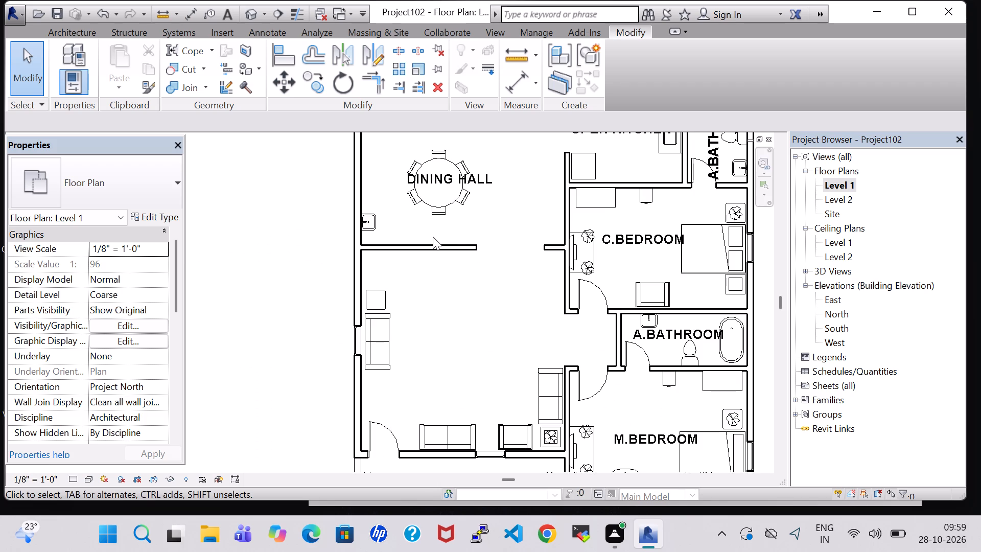
scroll(405, 277, "up", 1)
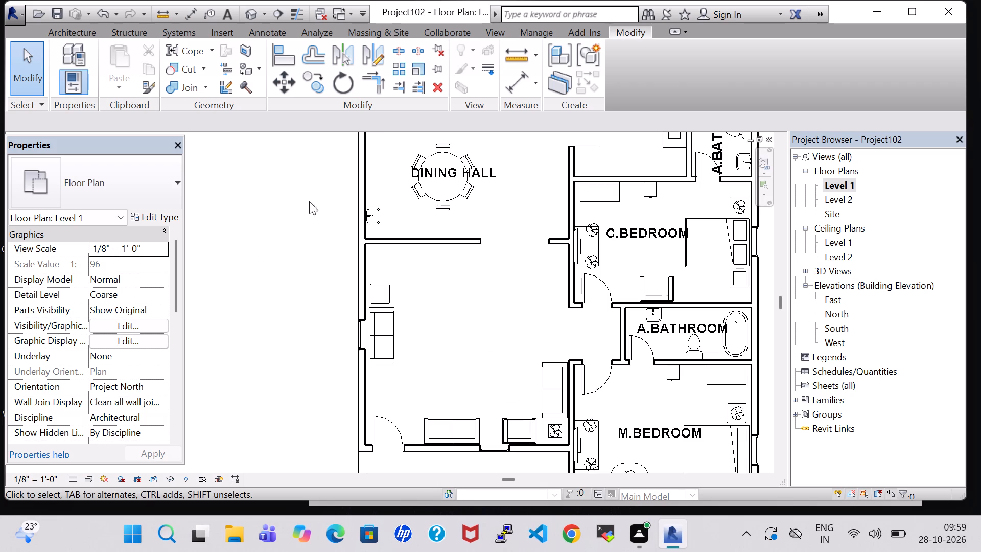
double_click(79, 32)
left_click(159, 68)
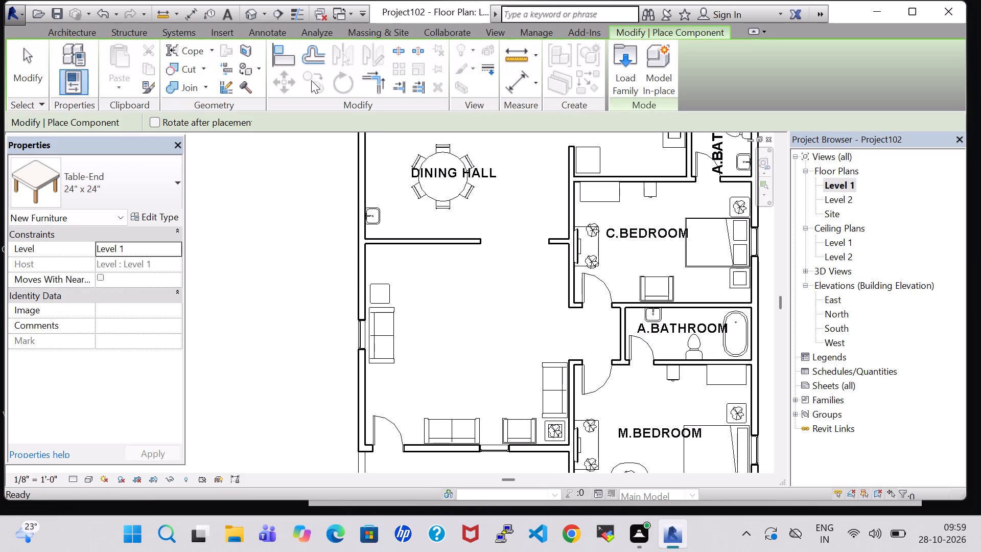
left_click(608, 75)
left_click(624, 75)
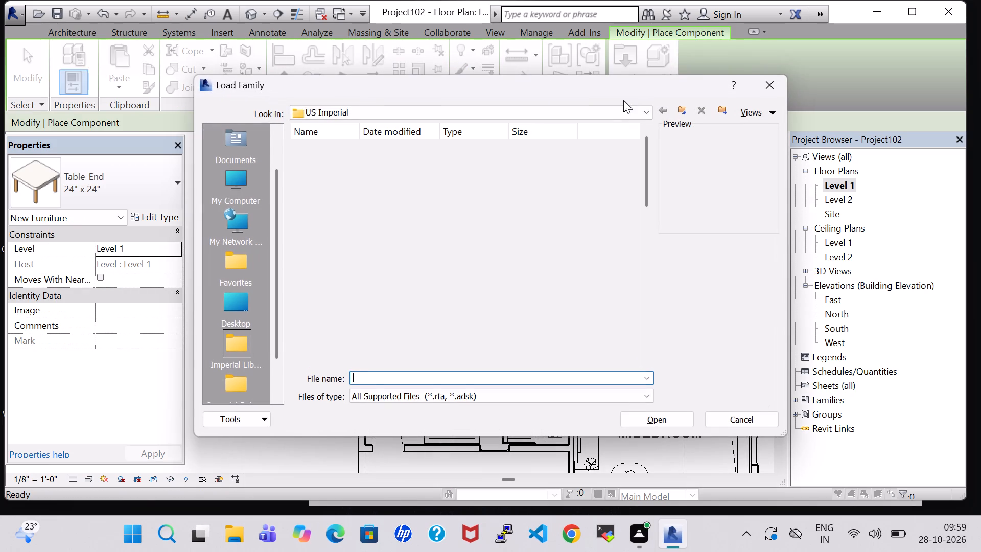
double_click(574, 336)
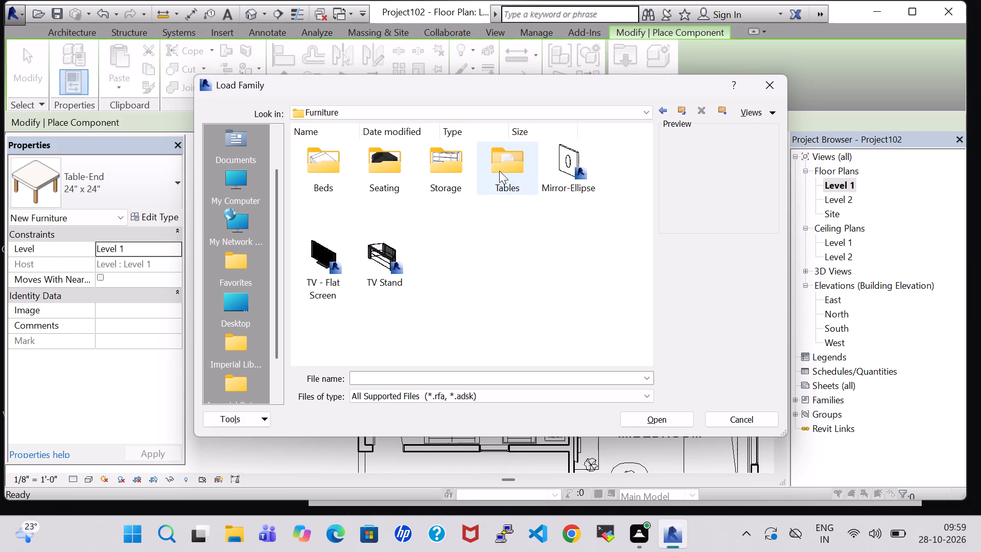
double_click(499, 171)
left_click(383, 244)
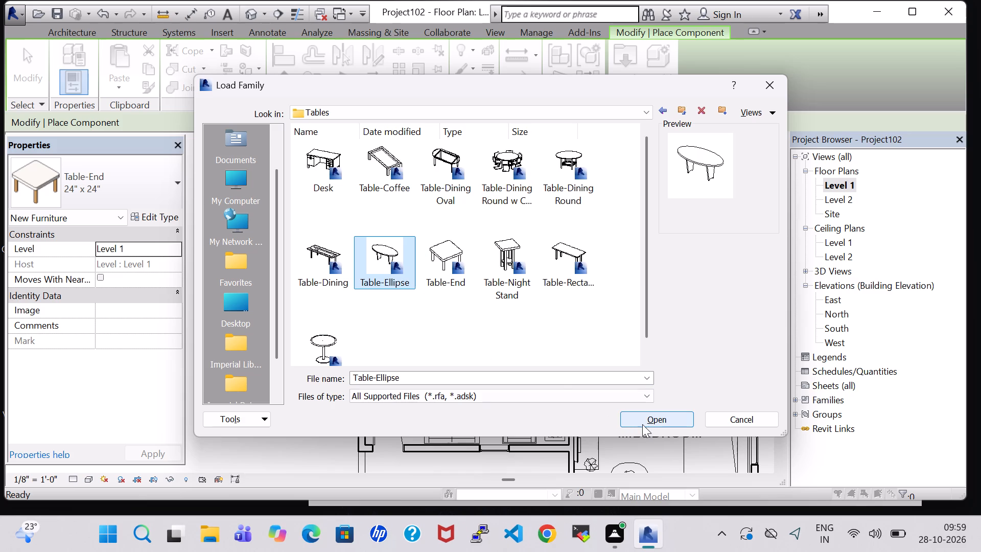
left_click(644, 423)
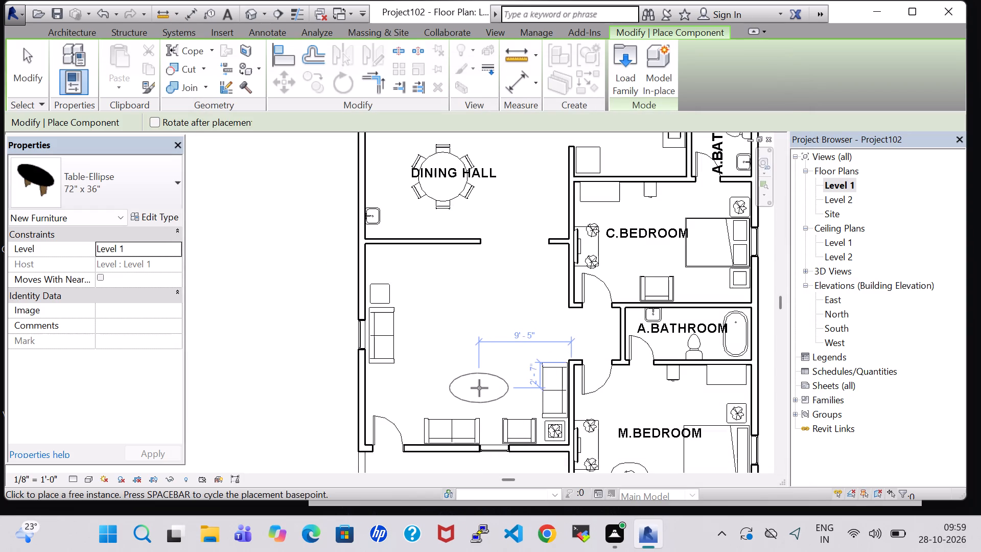
double_click(492, 388)
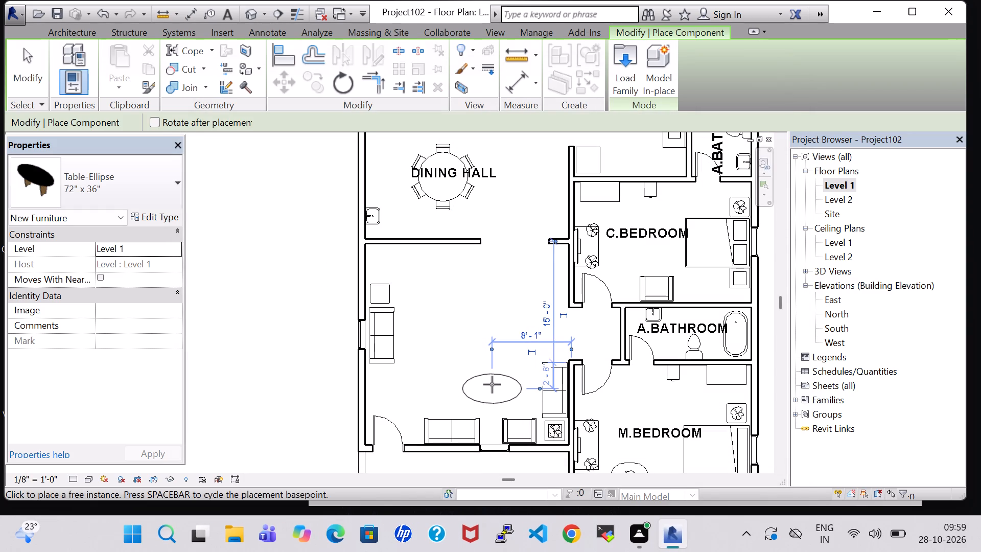
key("Escape")
key("Escape")
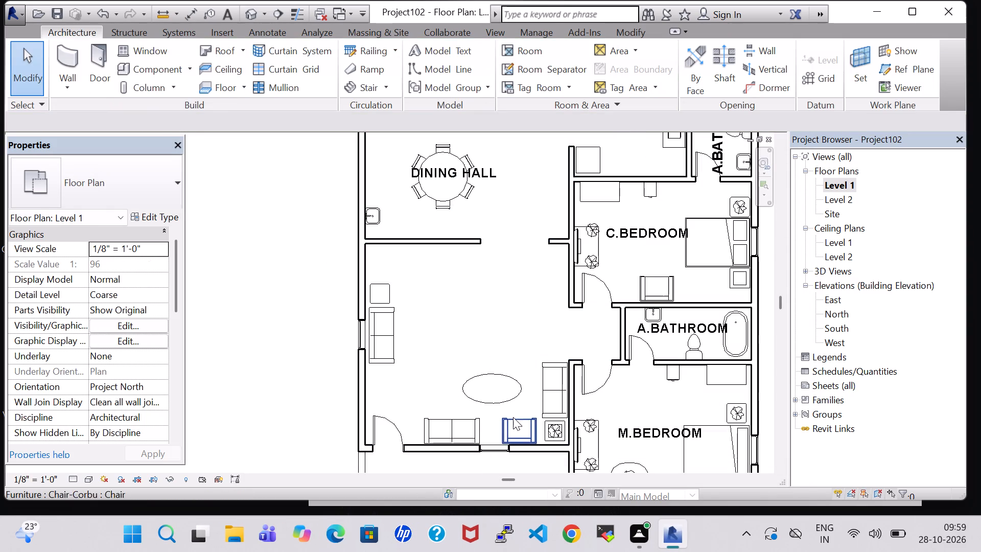
Create a similar RPC Agave - 1.5' plant from the corner coffee table's one and place it at the elliptical table's north edge.
left_click(554, 429)
right_click(554, 429)
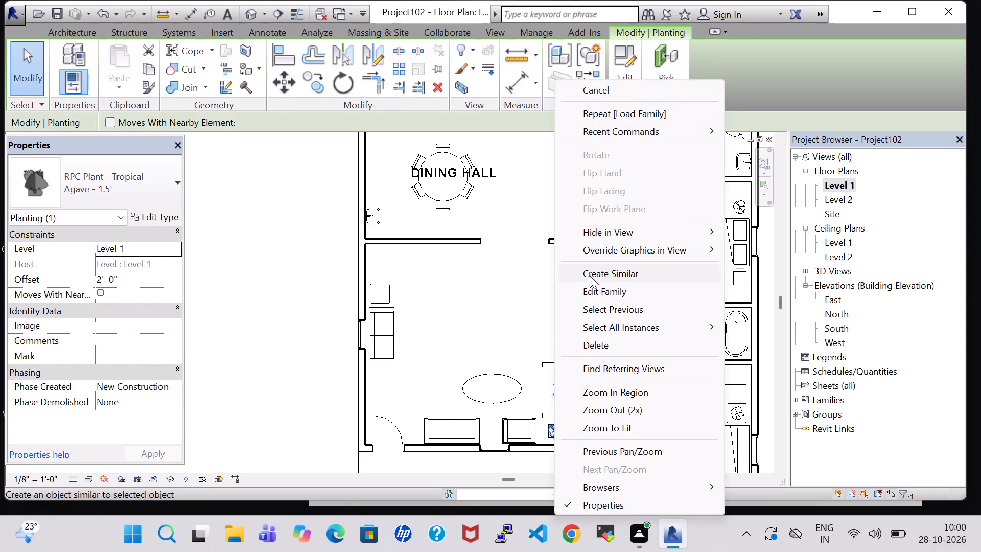
left_click(590, 275)
left_click(490, 374)
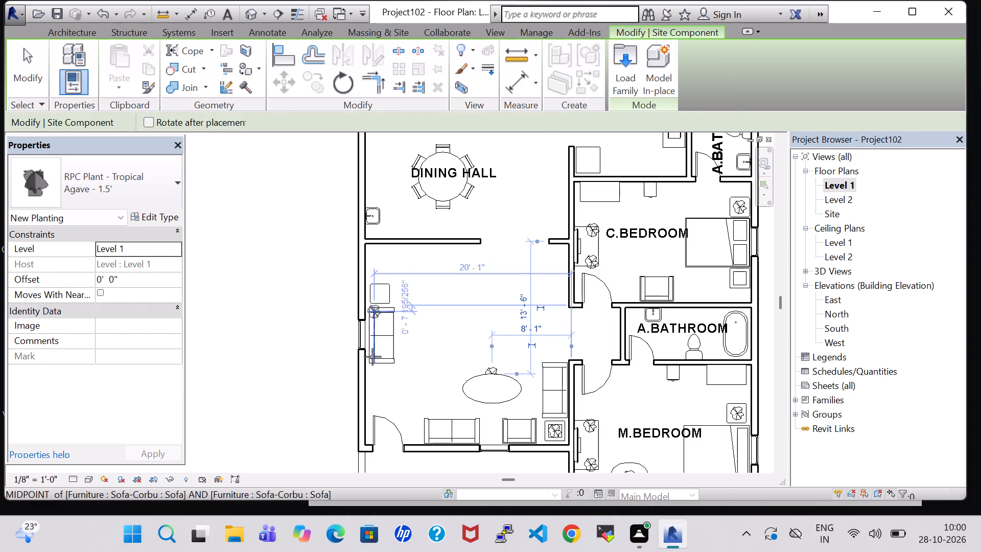
key("Escape")
key("Escape")
Set the Table-Ellipse 72" x 36" type's height to 2' 3".
left_click(477, 400)
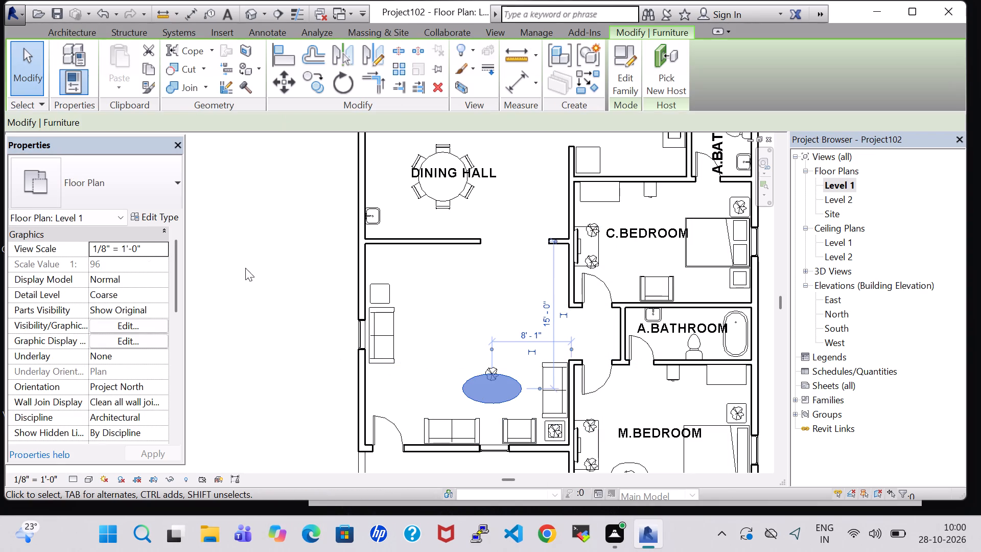
left_click(146, 220)
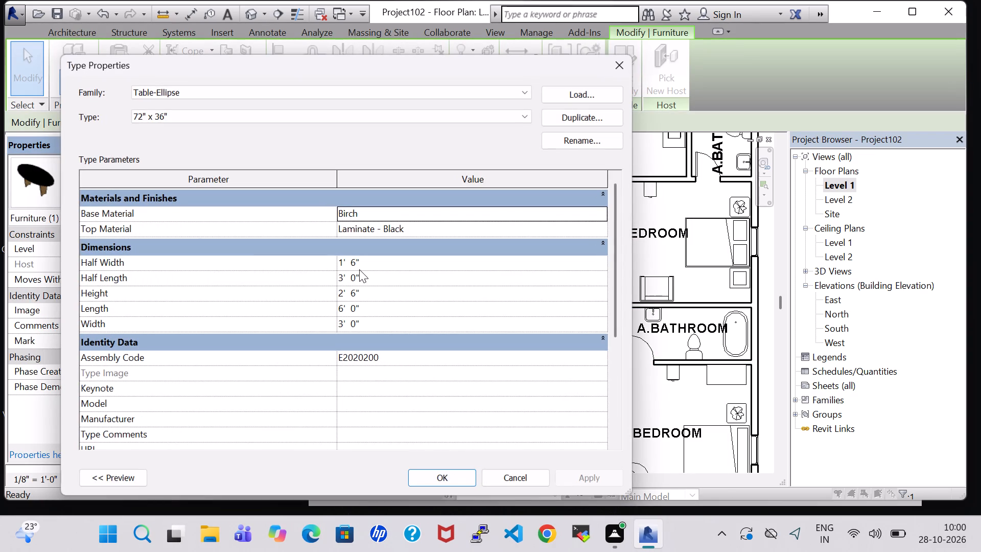
left_click(355, 296)
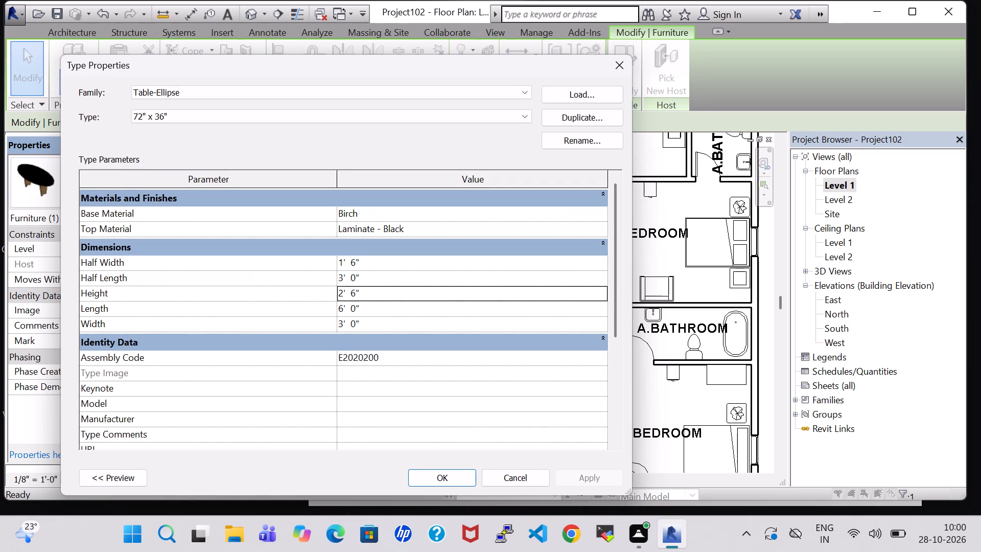
left_click(355, 296)
key("BackSpace")
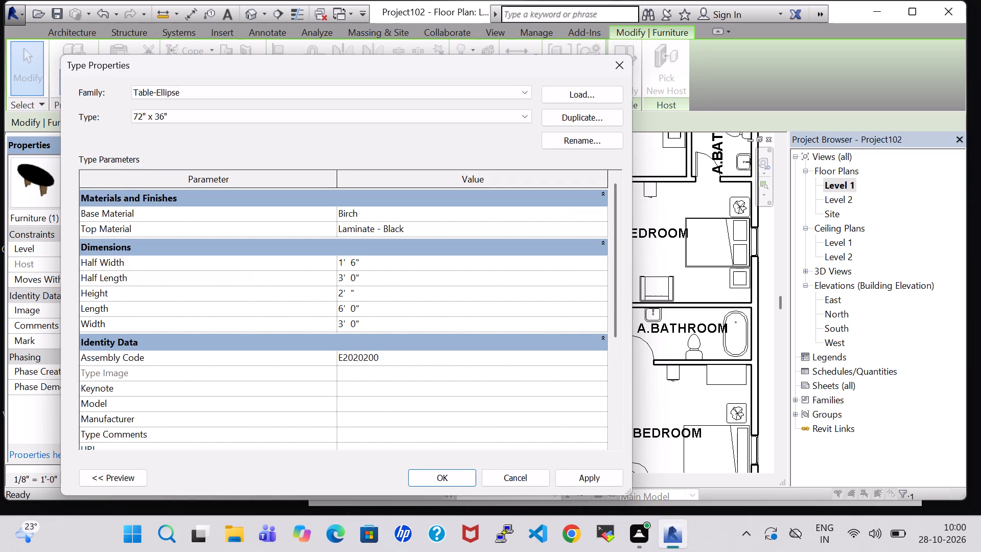
key("3")
left_click(440, 475)
left_click(440, 290)
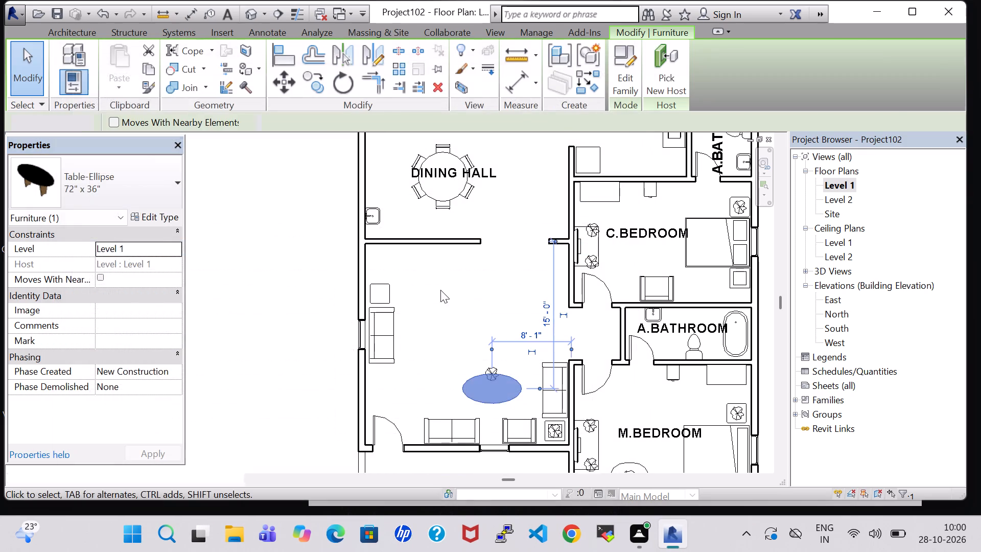
Set the offset of the Agave plant at the elliptical table to 2' 3".
left_click(491, 367)
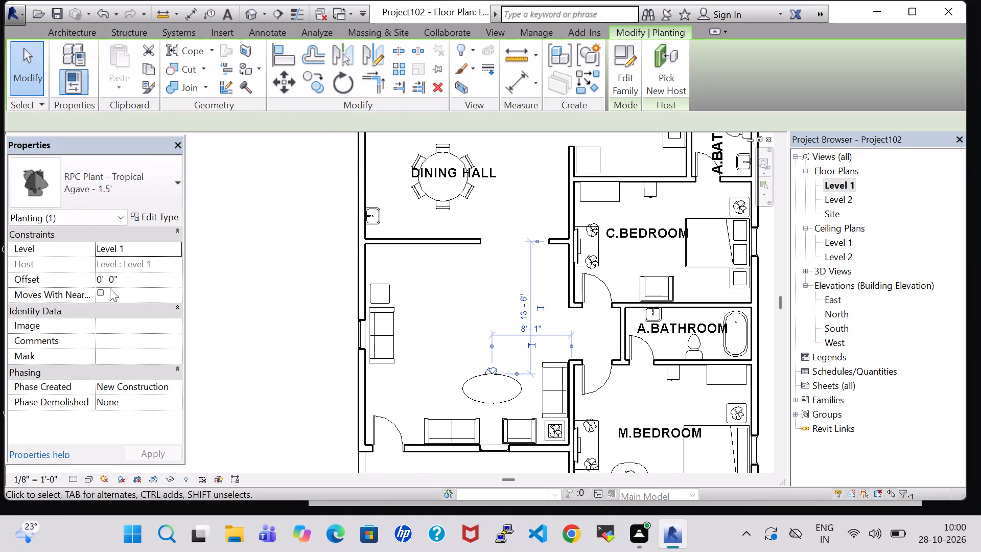
left_click(102, 282)
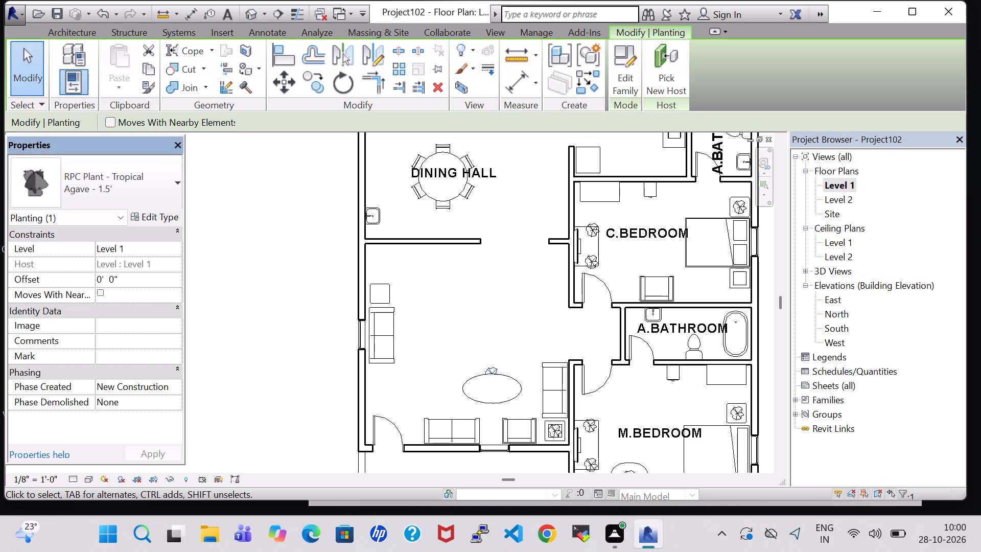
key("BackSpace")
key("2")
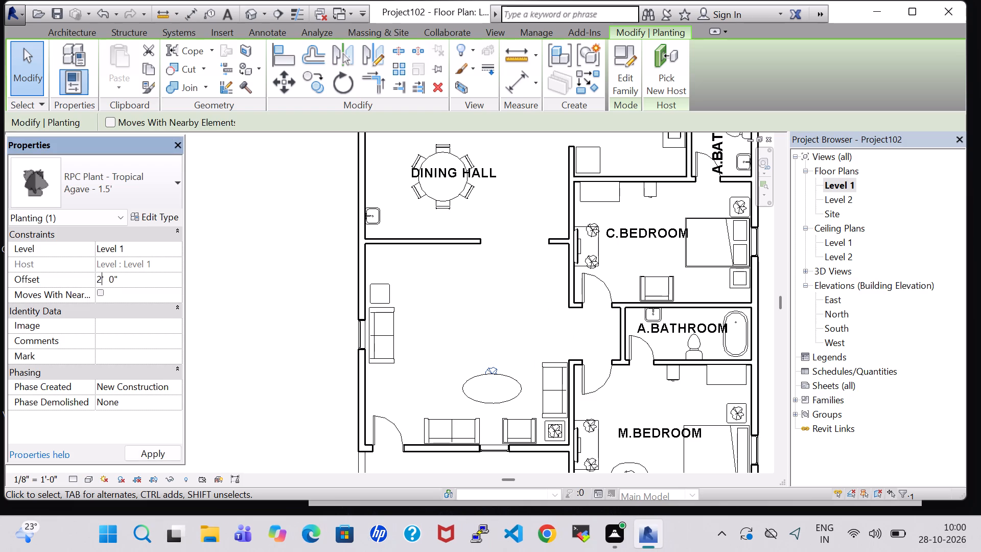
left_click(115, 282)
key("BackSpace")
key("3")
left_click(166, 453)
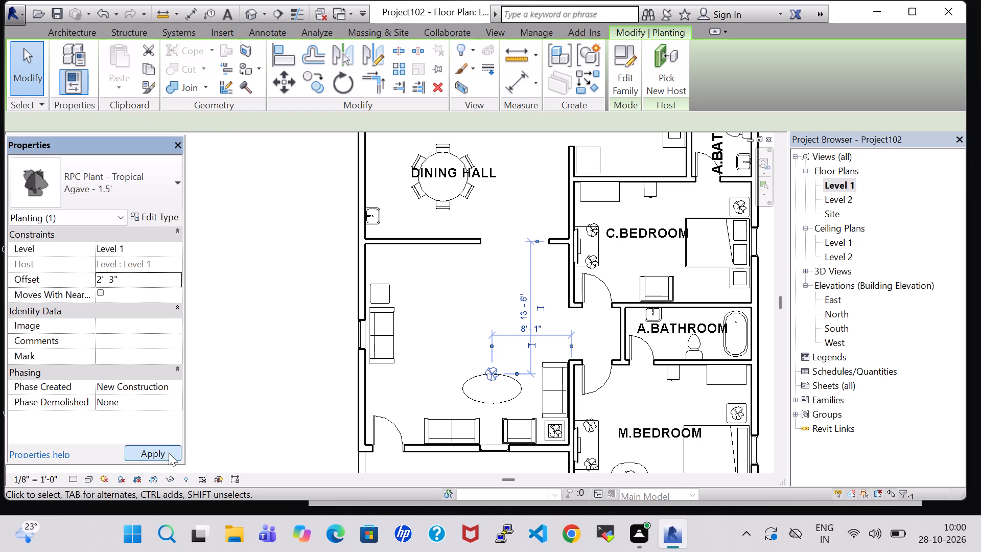
Nudge the Agave plant south onto the centre of the elliptical table, about 14' 10" from the dining hall's south wall.
left_click(479, 294)
left_click(506, 325)
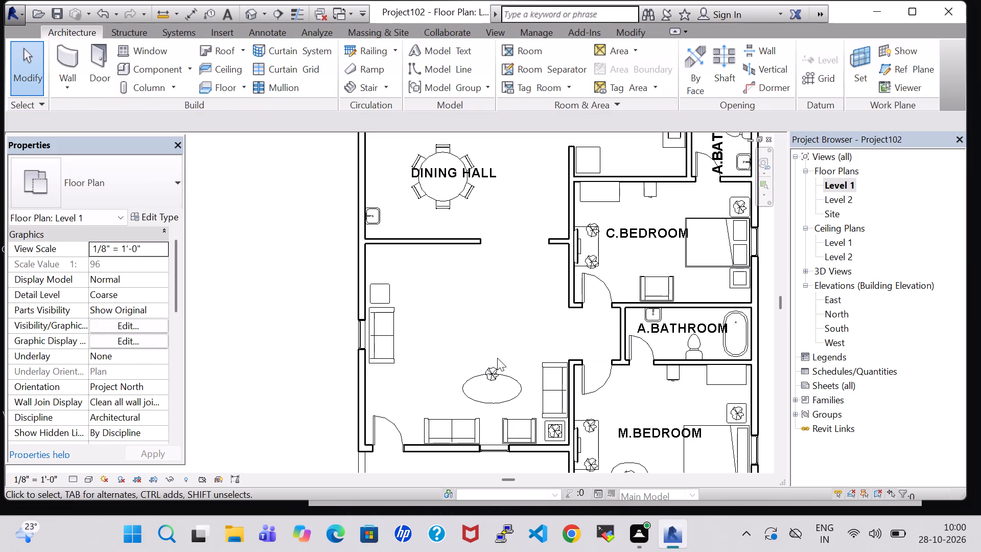
left_click(495, 369)
key("Down")
key("Down")
key("Down")
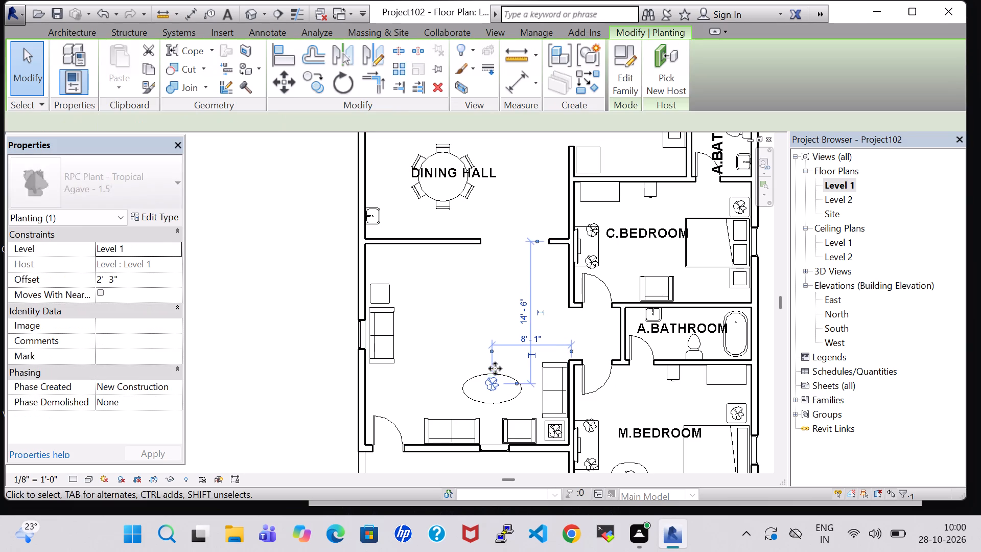
key("Down")
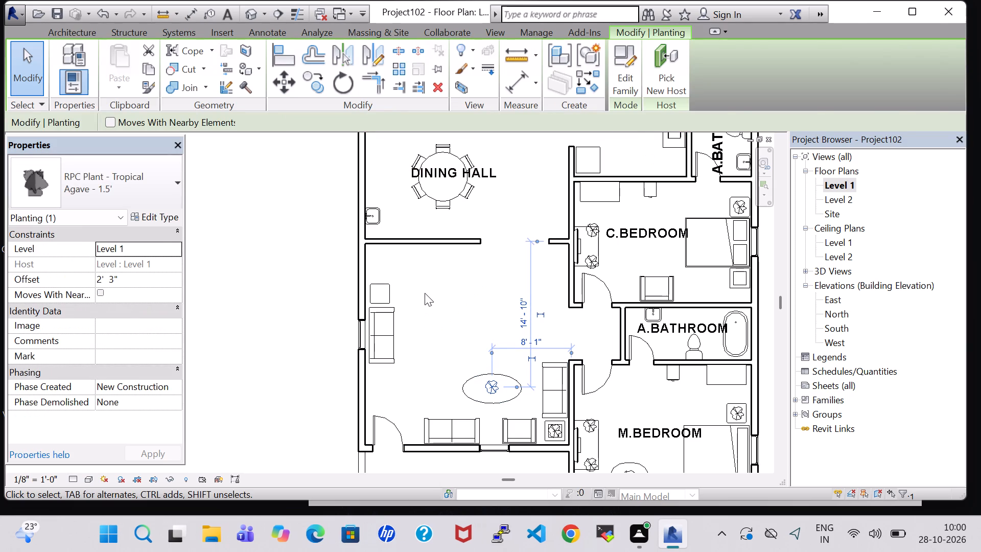
left_click(425, 293)
Create a similar 42" flat-screen TV from C.BEDROOM's and place it on the dining hall wall's south face, about 12' 7" from the east wall.
scroll(440, 300, "up", 3)
middle_click_drag(440, 300, 451, 376)
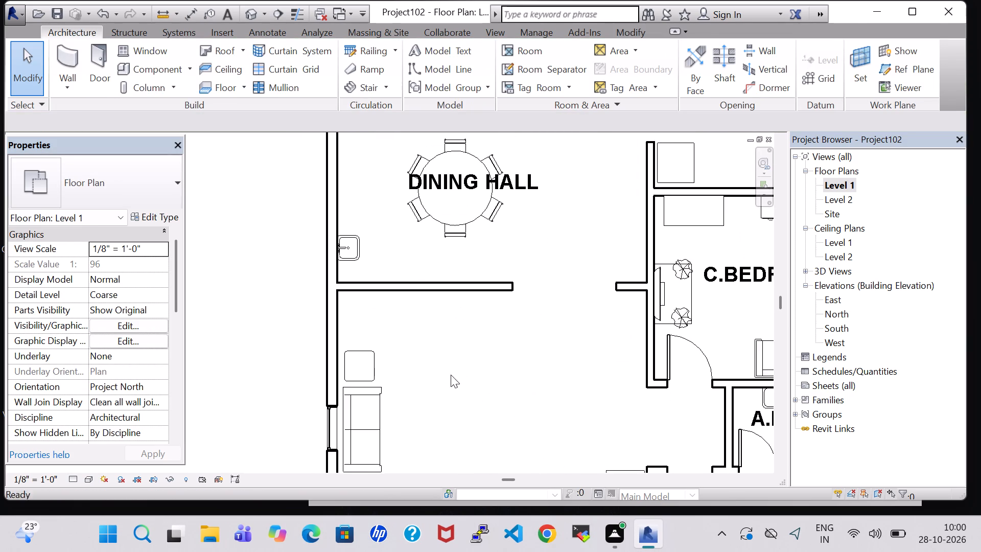
scroll(413, 289, "down", 2)
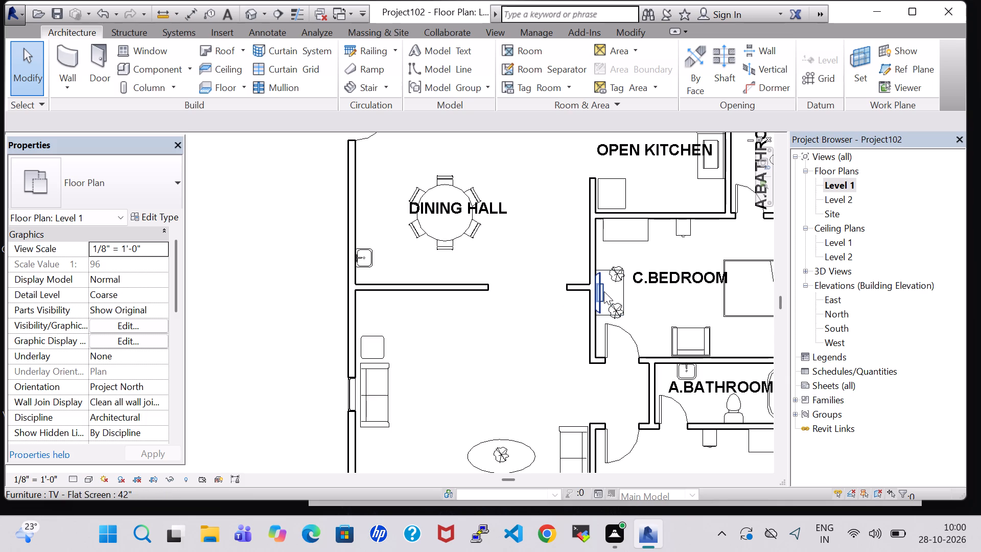
left_click(601, 291)
right_click(601, 291)
left_click(649, 275)
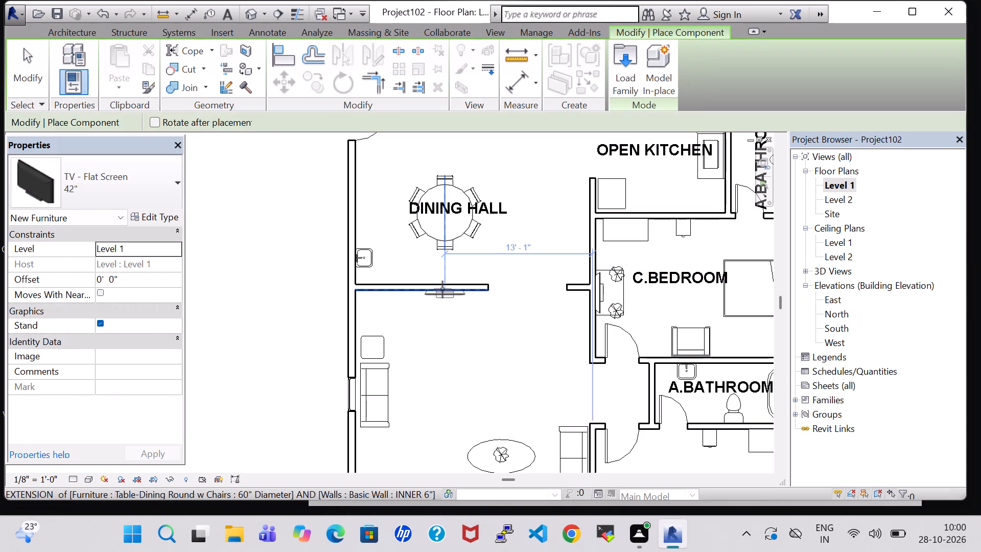
scroll(445, 289, "up", 3)
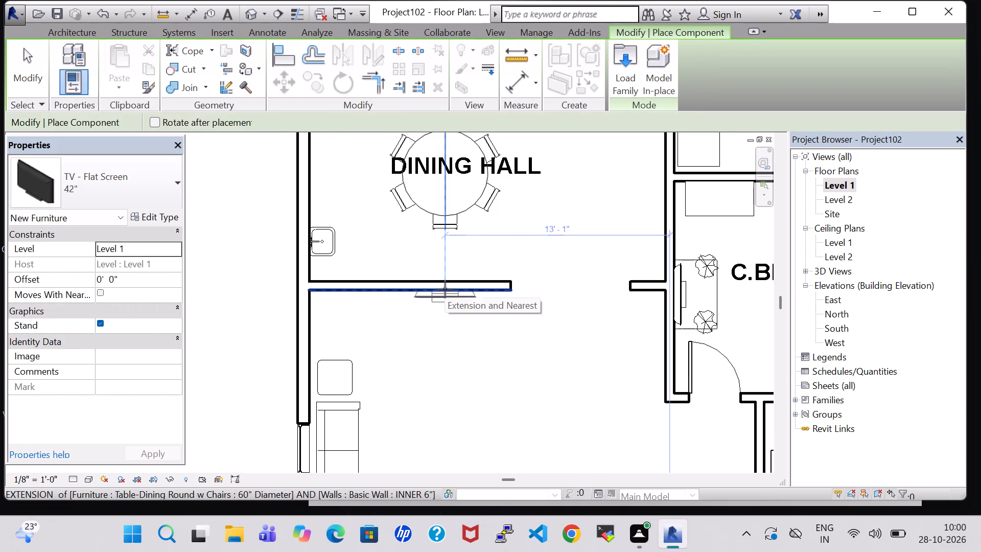
left_click(454, 289)
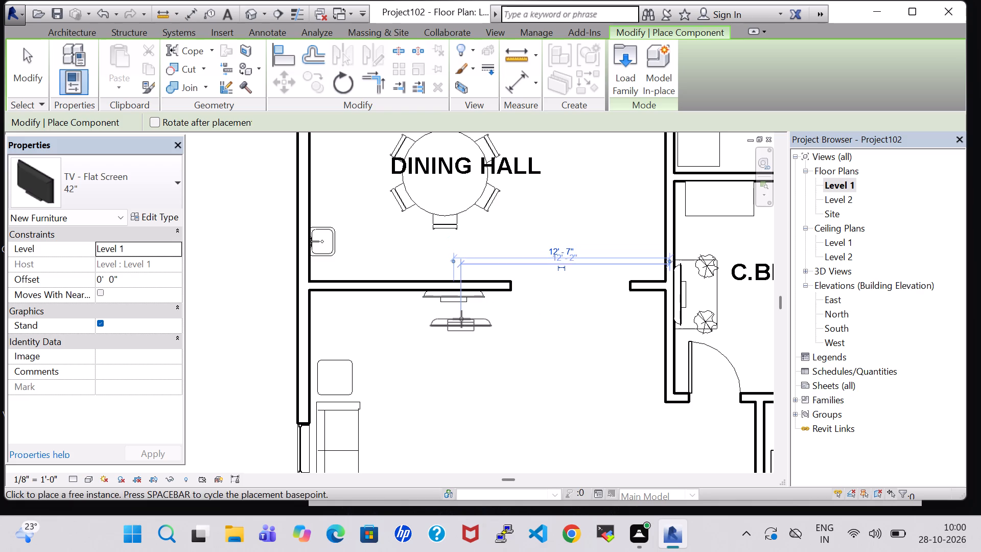
key("Escape")
key("Escape")
Change the newly placed flat-screen TV south of DINING HALL to the 50" type.
left_click(461, 303)
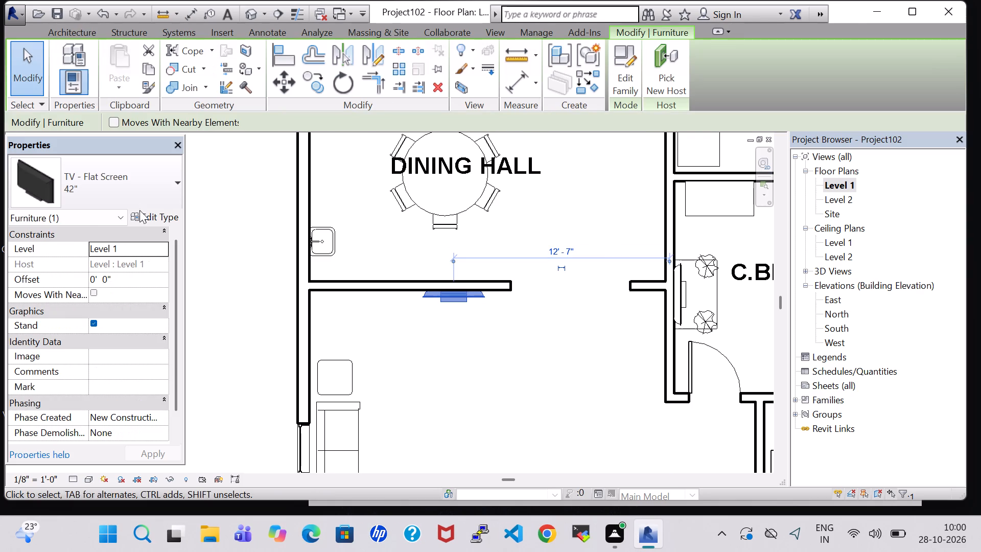
left_click(143, 212)
left_click(297, 120)
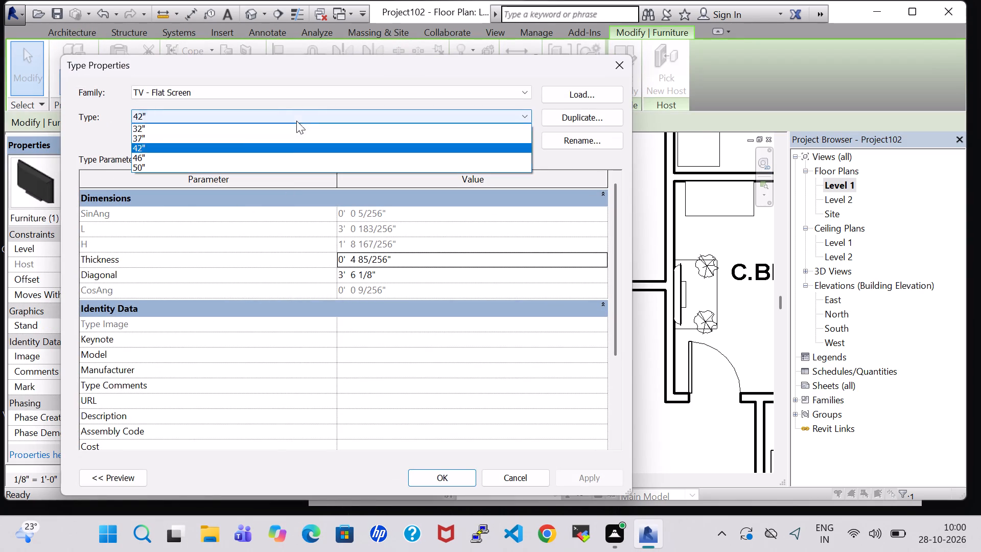
left_click(283, 163)
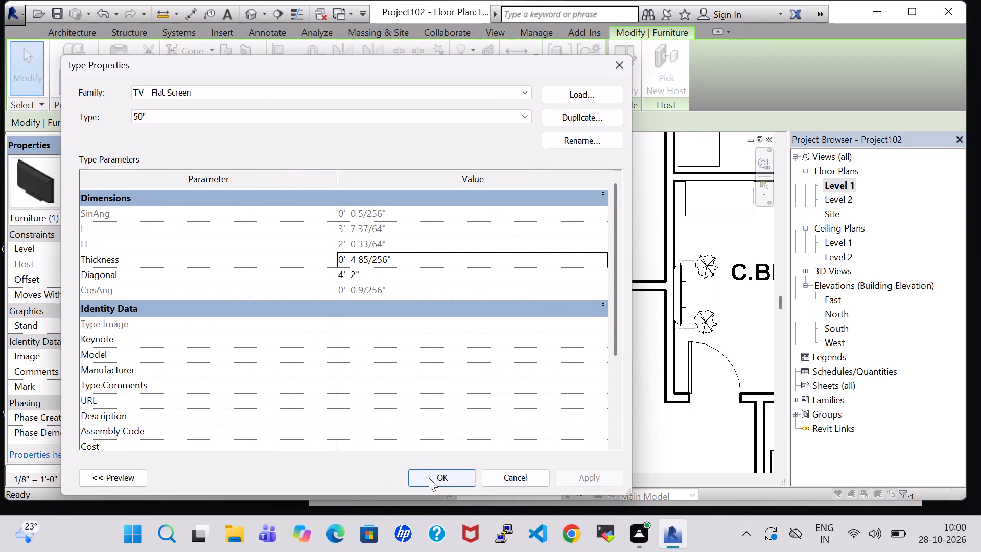
left_click(429, 478)
left_click(440, 412)
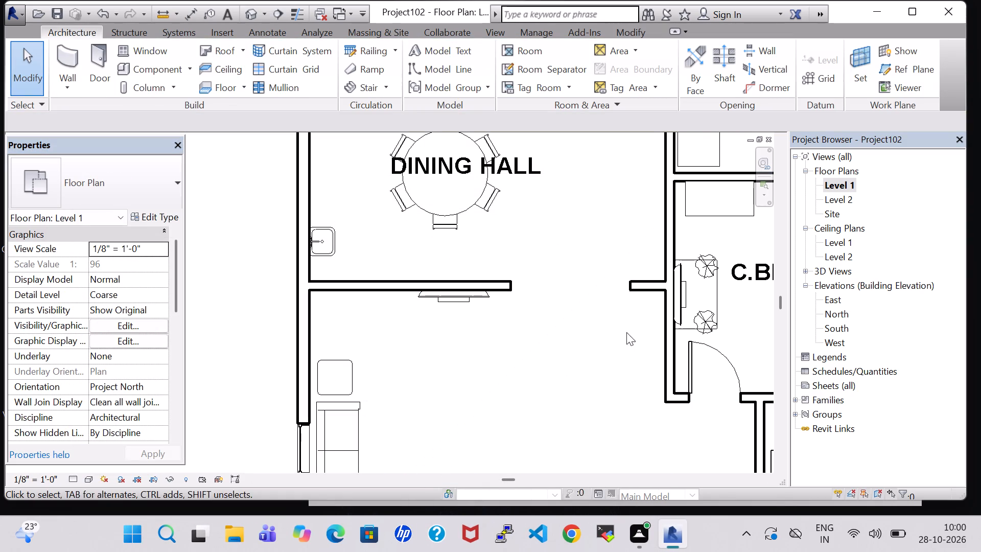
Create a similar Table-Rectangular 72" x 30" from C.BEDROOM's TV table and place it centred under the new TV against the wall.
left_click(716, 294)
right_click(716, 294)
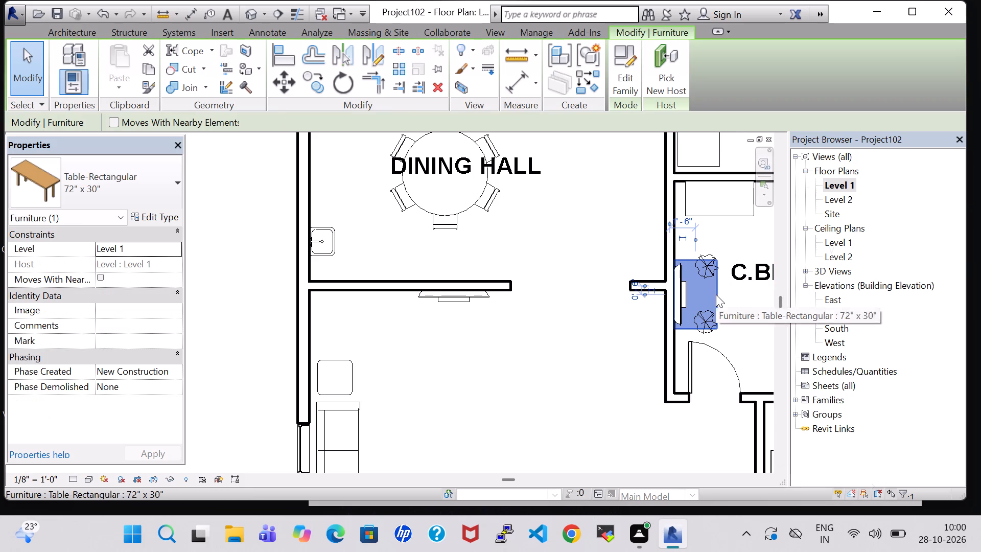
left_click(774, 278)
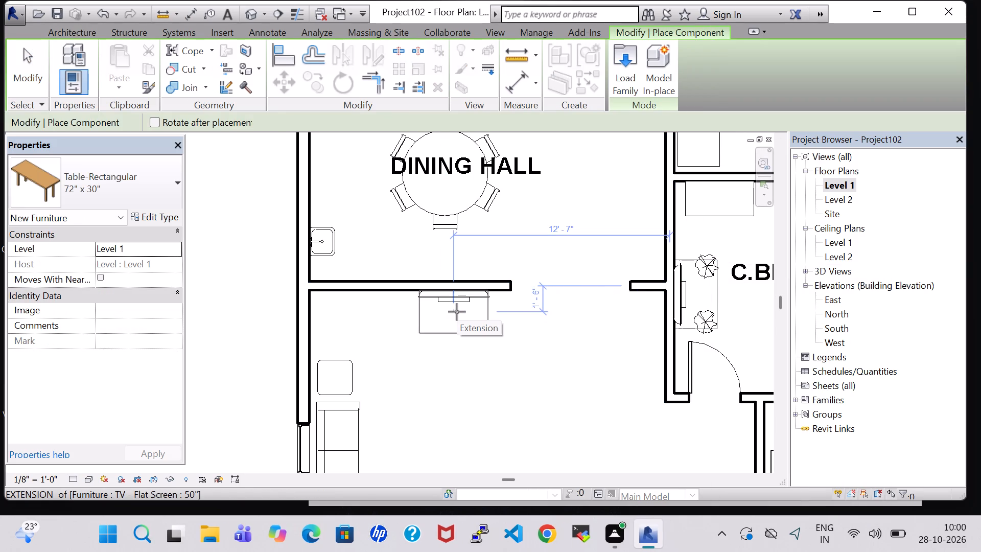
left_click(457, 312)
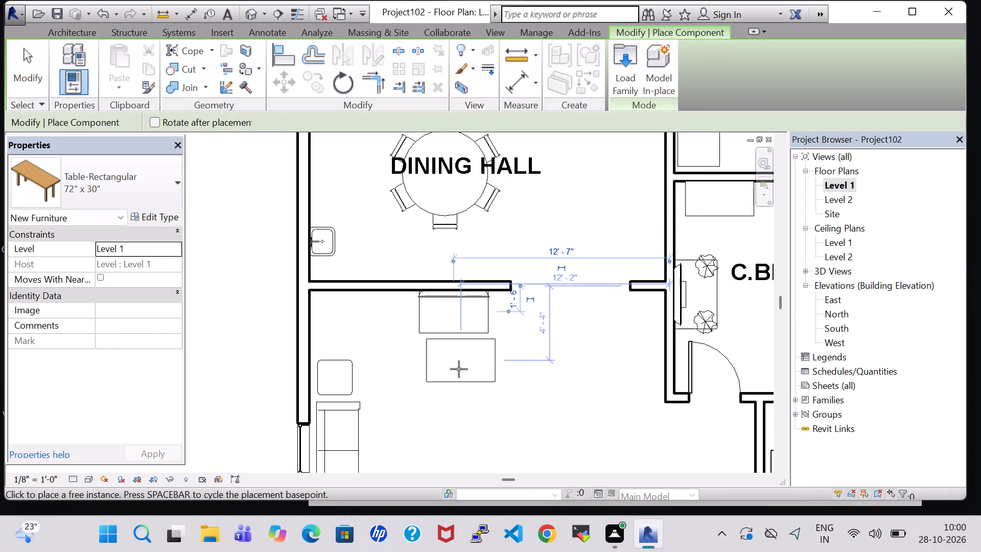
key("Escape")
key("Escape")
Set the Table-Rectangular 72" x 30" type's length to 4' 5".
left_click(452, 338)
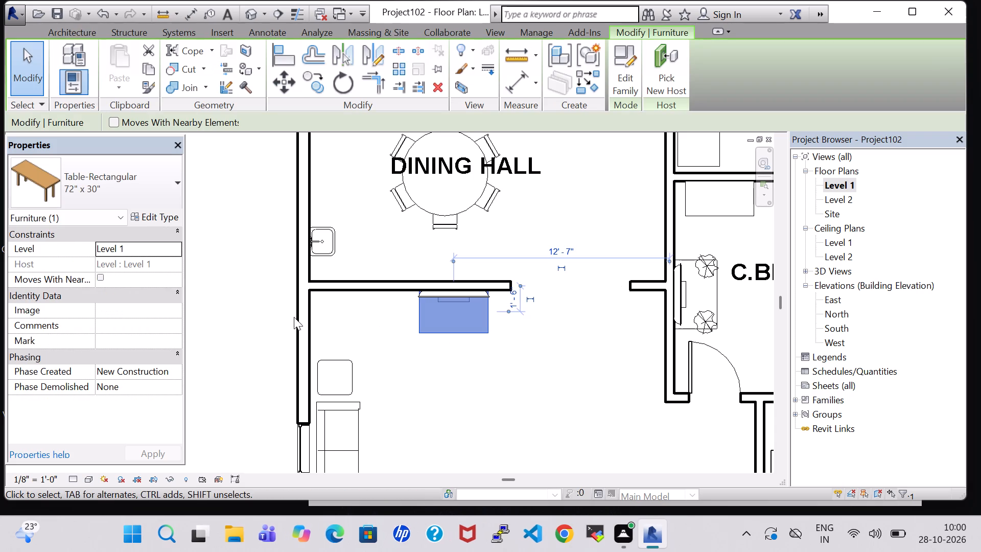
left_click(151, 221)
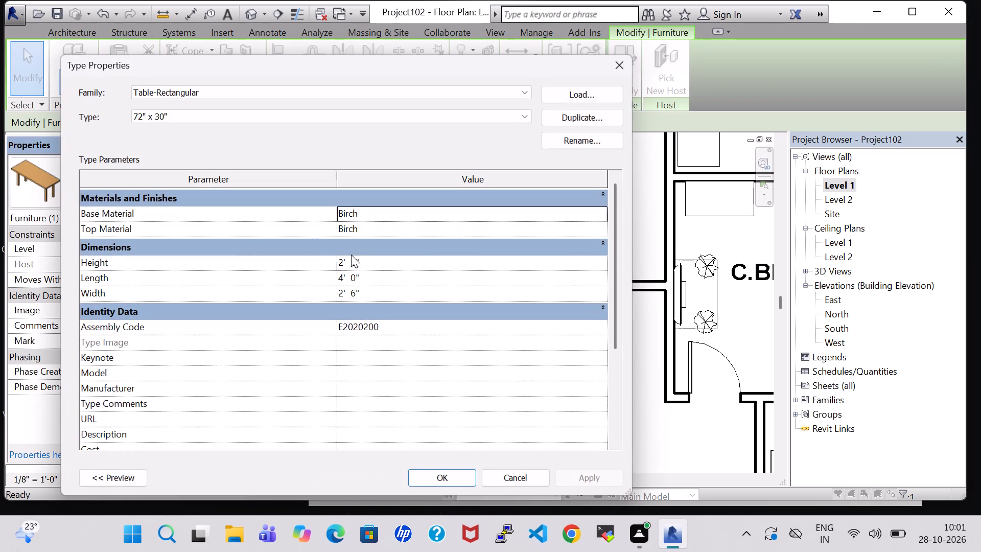
left_click(356, 281)
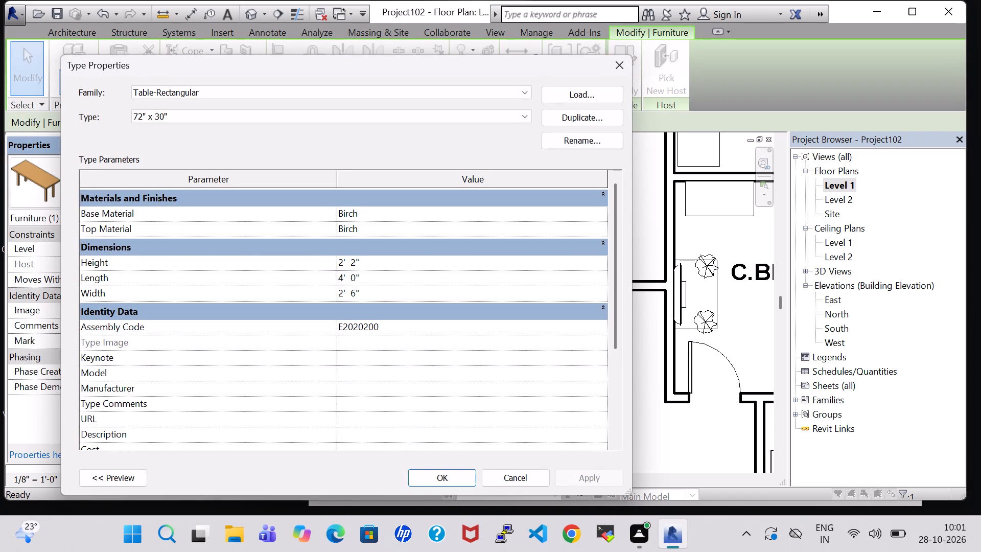
key("BackSpace")
key("5")
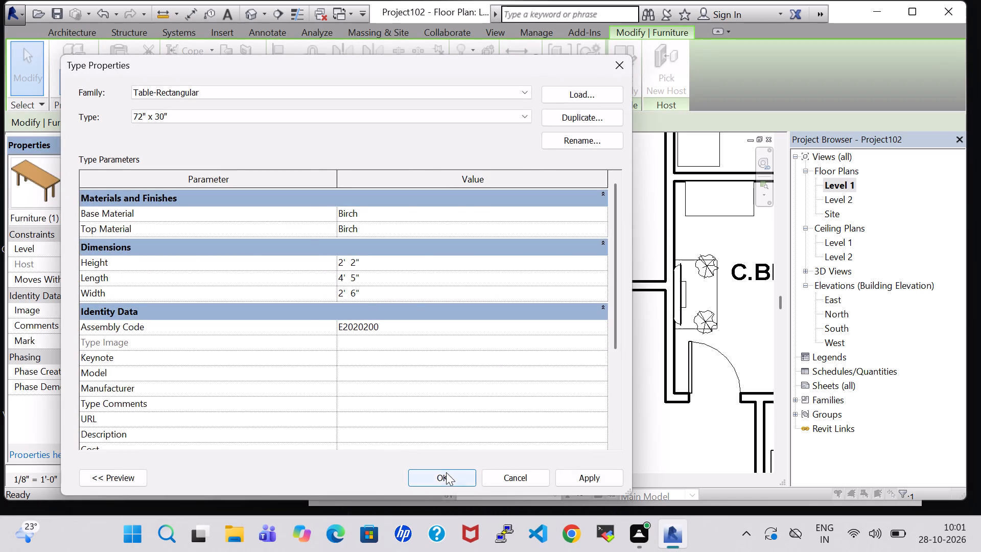
left_click(446, 473)
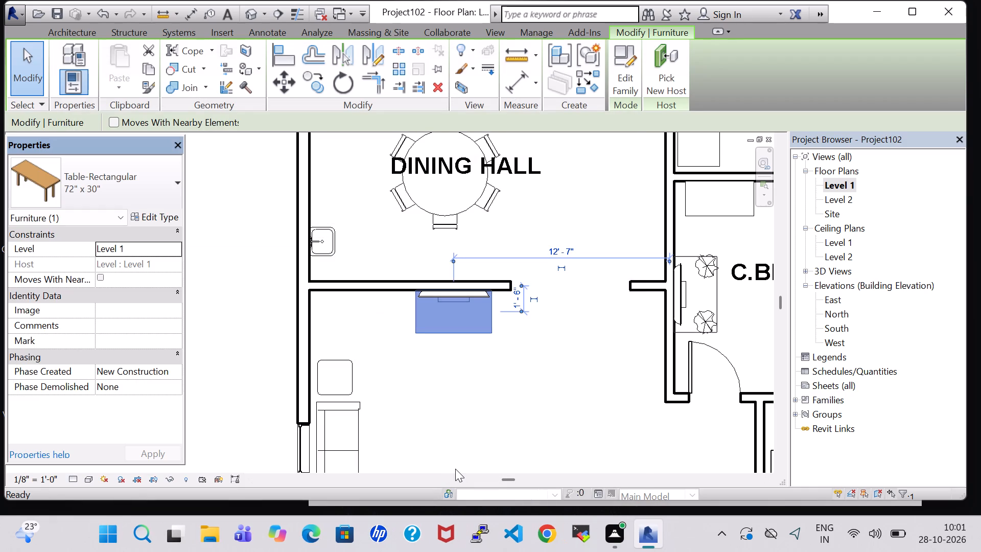
key("Right")
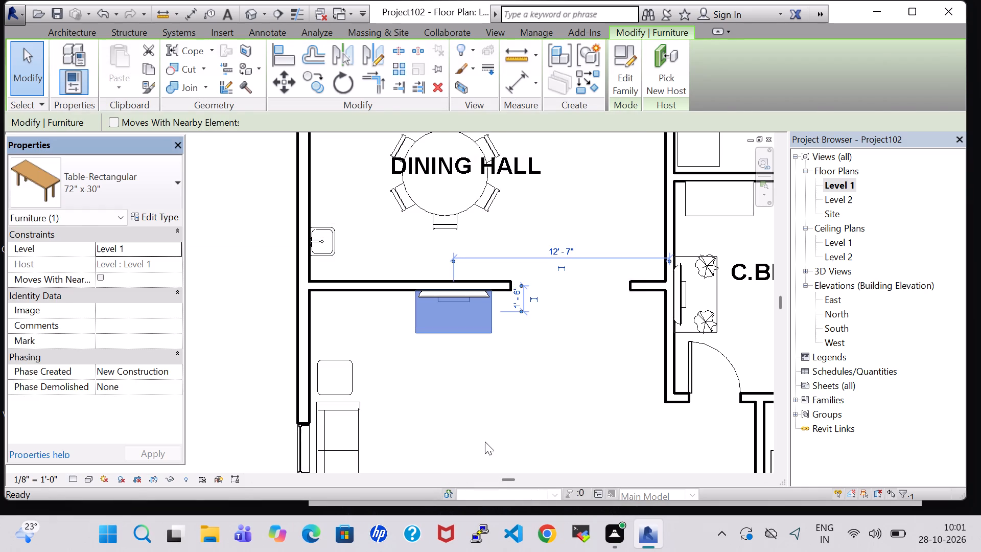
left_click(488, 435)
Create similar RPC Agave - 1.5' plants from C.BEDROOM's and place one at the east and one at the west edge midpoint of the new TV table.
left_click(714, 260)
right_click(714, 260)
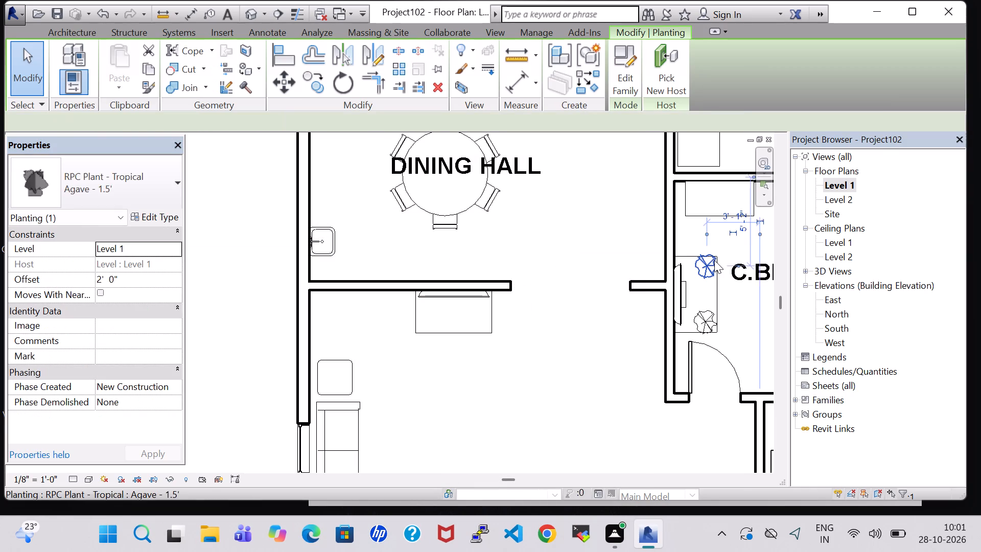
left_click(757, 272)
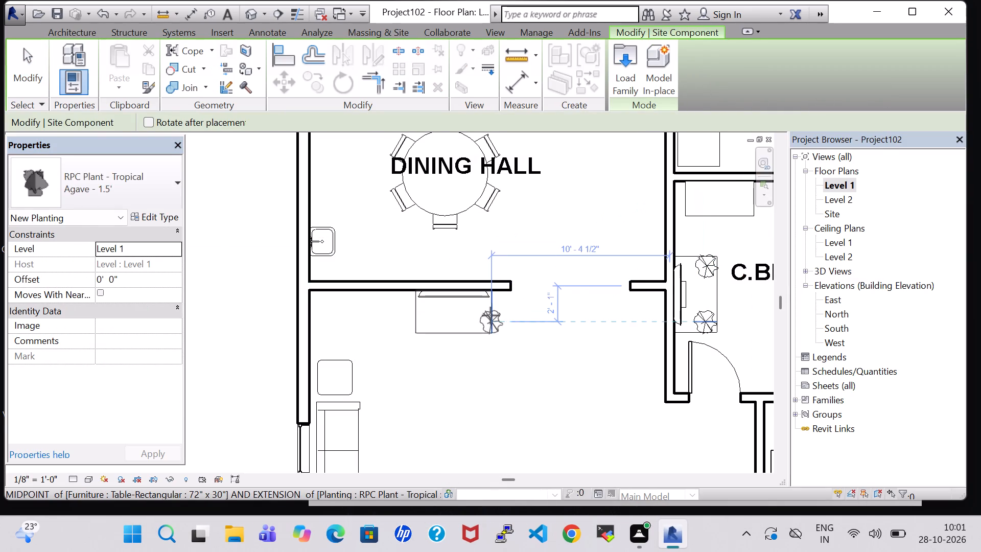
left_click(491, 315)
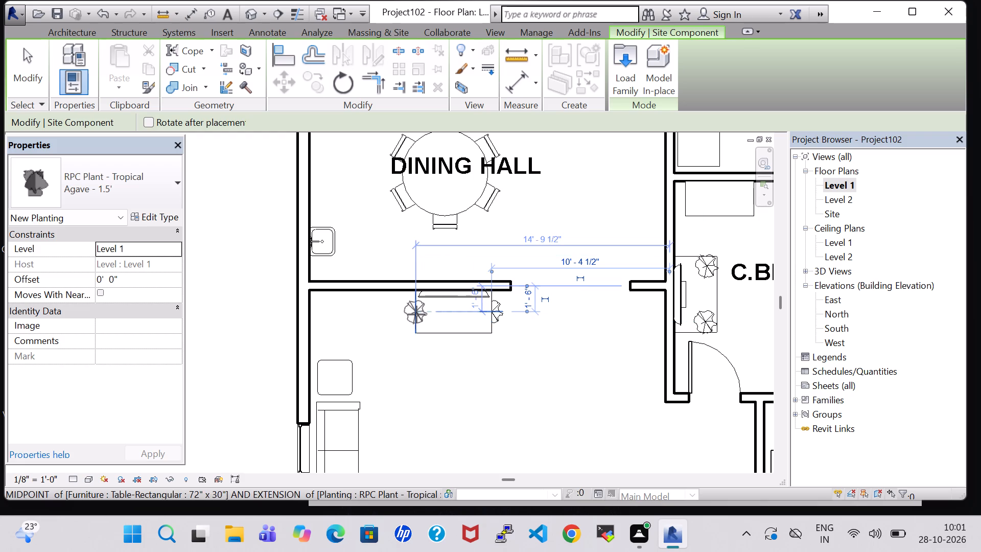
left_click(416, 314)
key("Escape")
key("Escape")
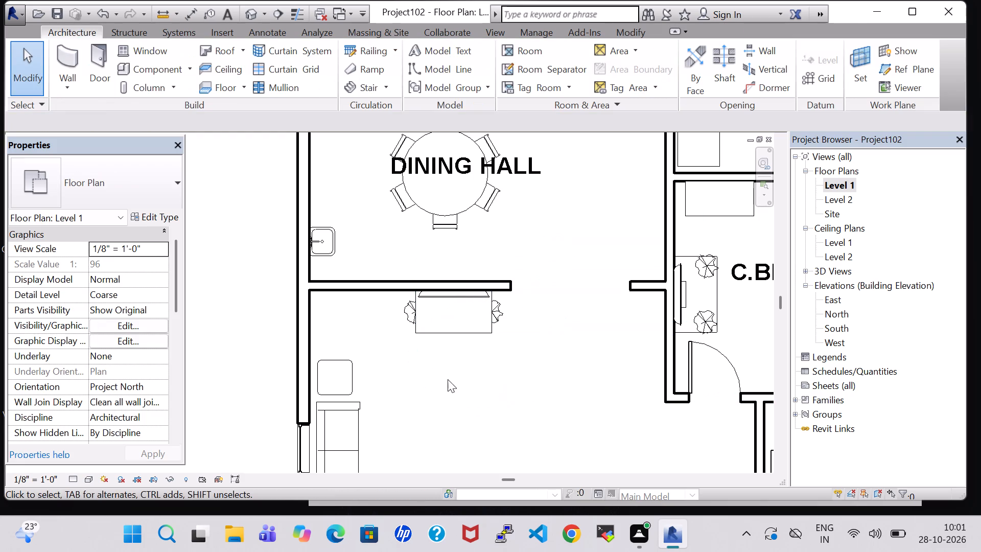
Check the new TV table's type height and set the offset of the Agave plant at its east end to 2' 2".
left_click(447, 334)
left_click(150, 216)
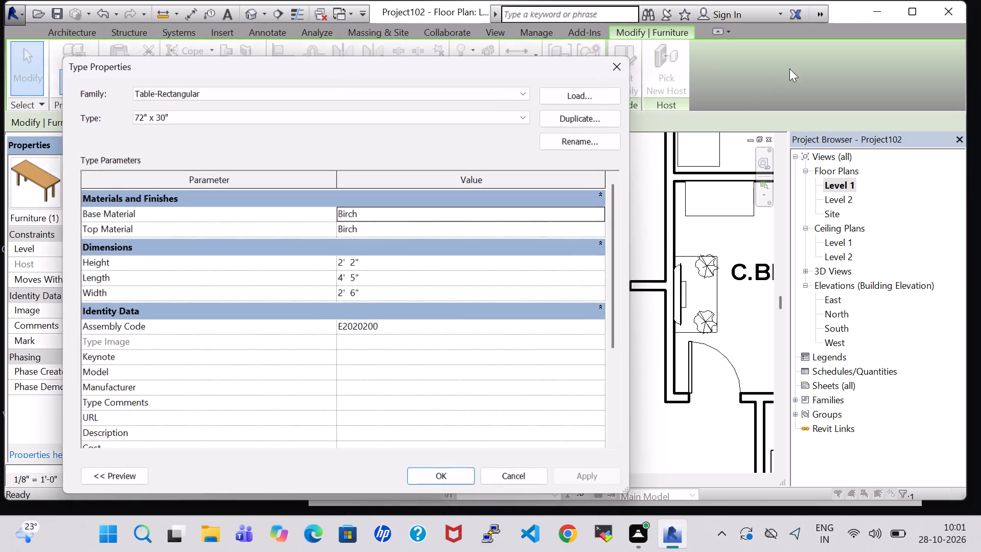
left_click(628, 61)
left_click(554, 380)
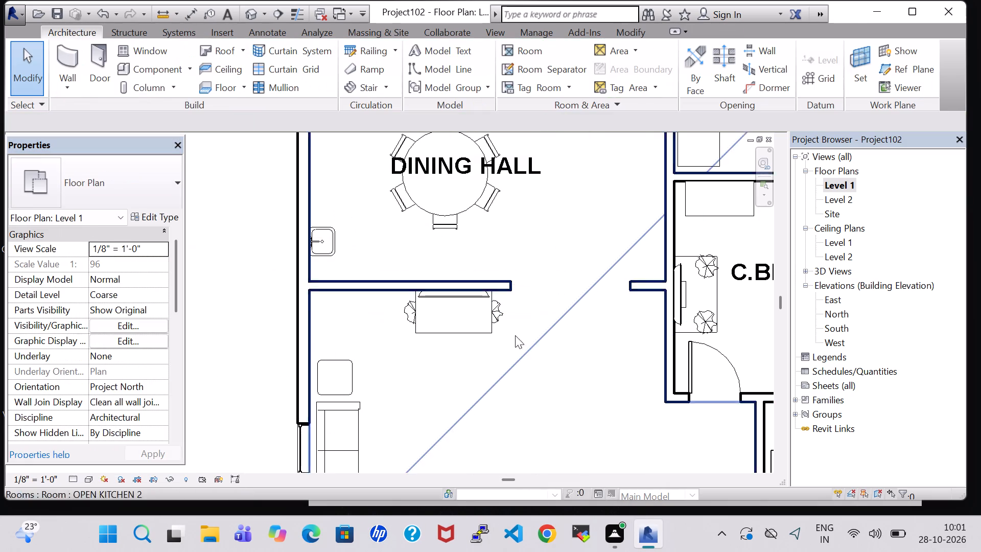
left_click(498, 313)
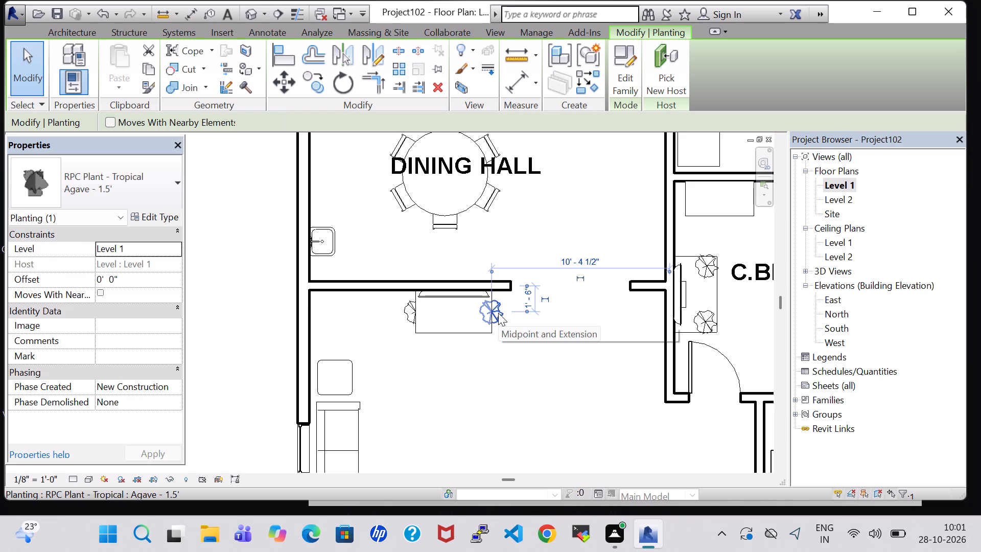
left_click(104, 284)
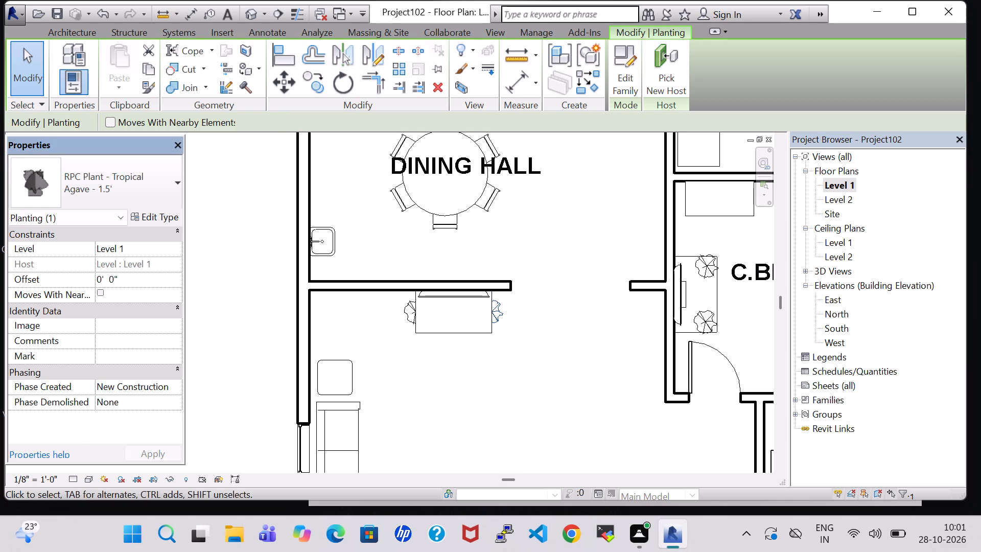
key("Left")
key("BackSpace")
key("2")
key("Right")
key("Right")
key("Right")
key("Right")
key("BackSpace")
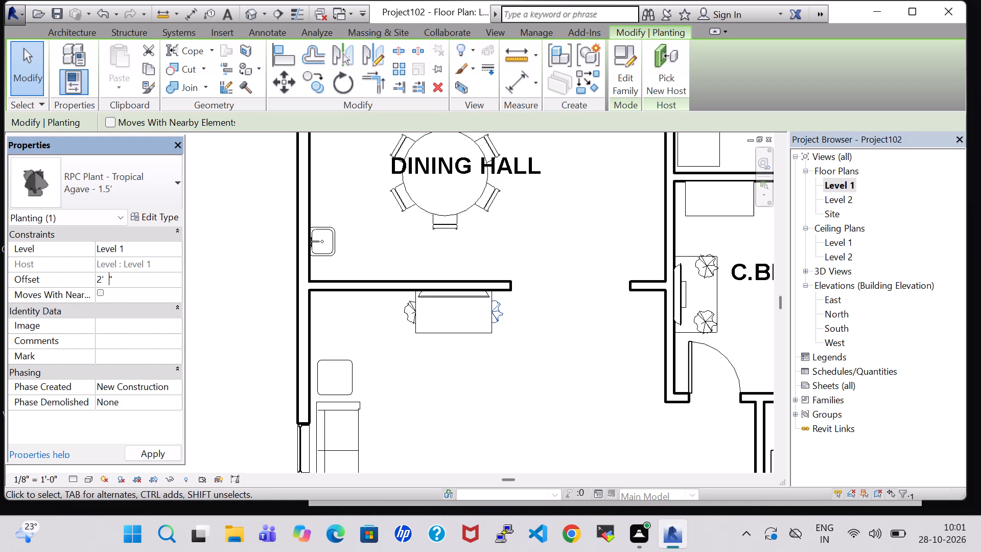
key("2")
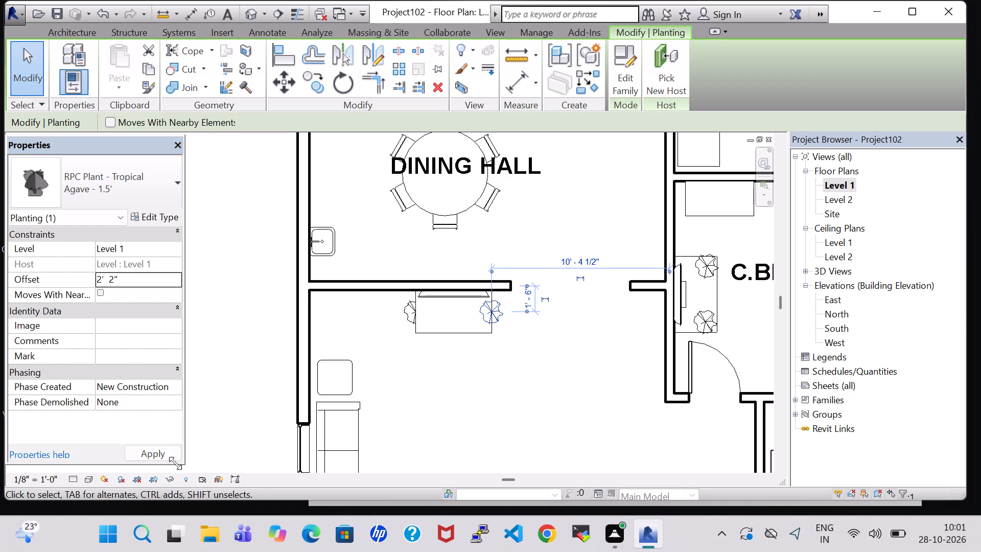
left_click(525, 414)
Nudge the TV table's east Agave plant south and west onto the tabletop, about 10' 6 1/2" from the east wall.
left_click(495, 311)
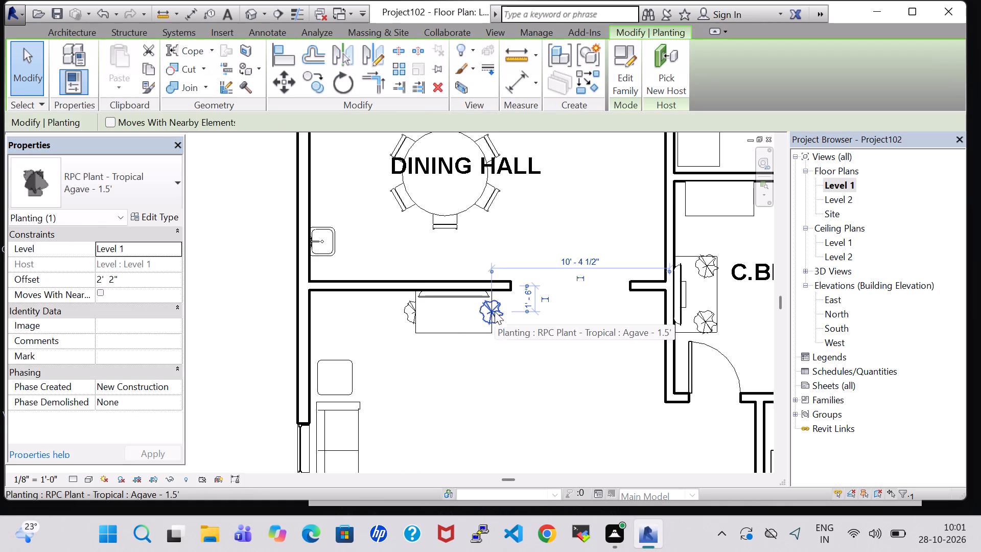
key("Down")
key("Left")
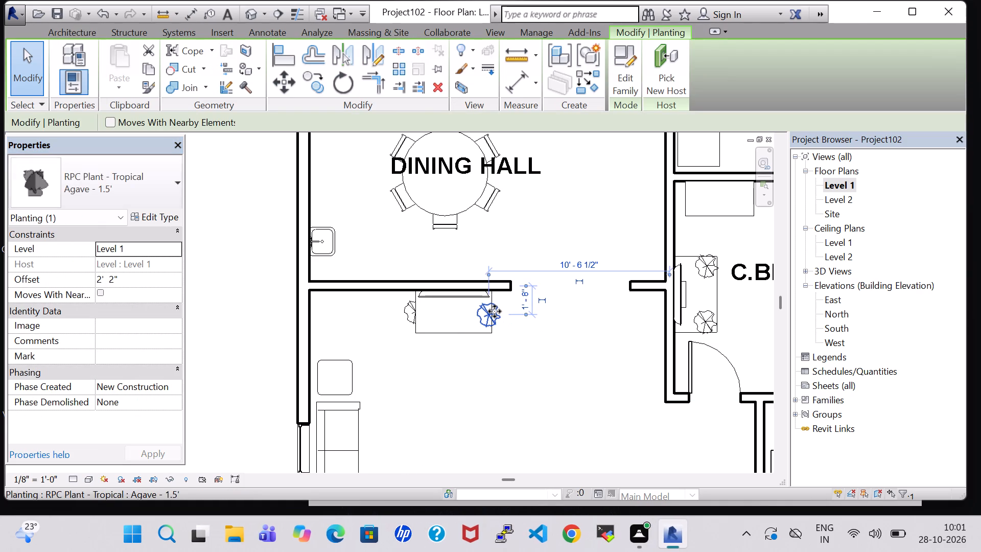
left_click(499, 362)
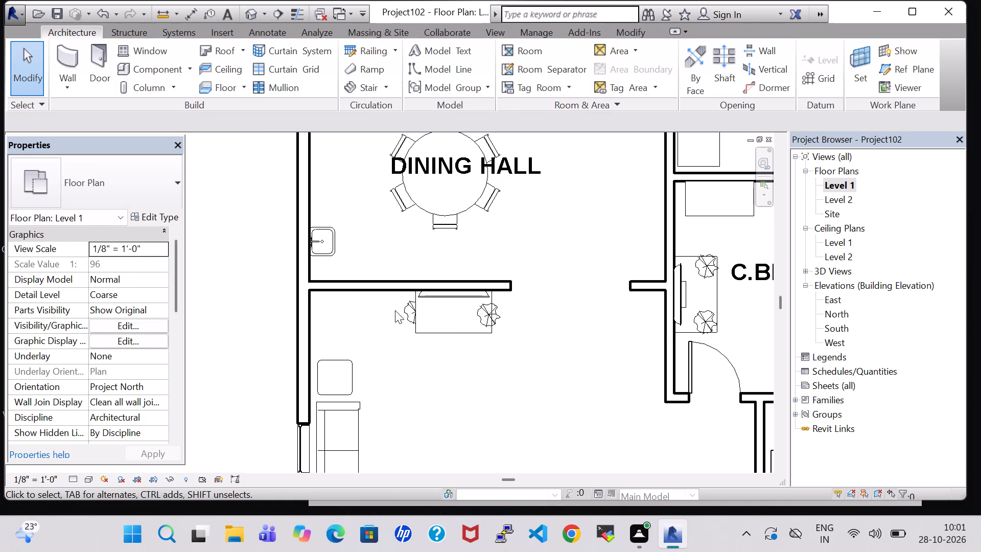
Set the offset of the Agave plant at the new TV table's west end to 2' 2".
left_click(400, 310)
left_click(106, 279)
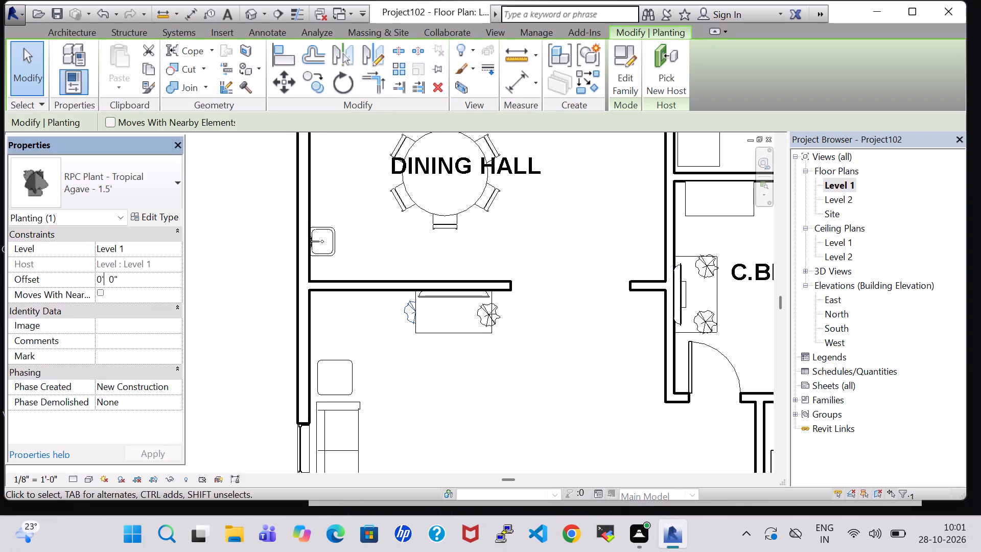
key("Left")
key("BackSpace")
key("2")
key("Right")
key("Right")
key("Right")
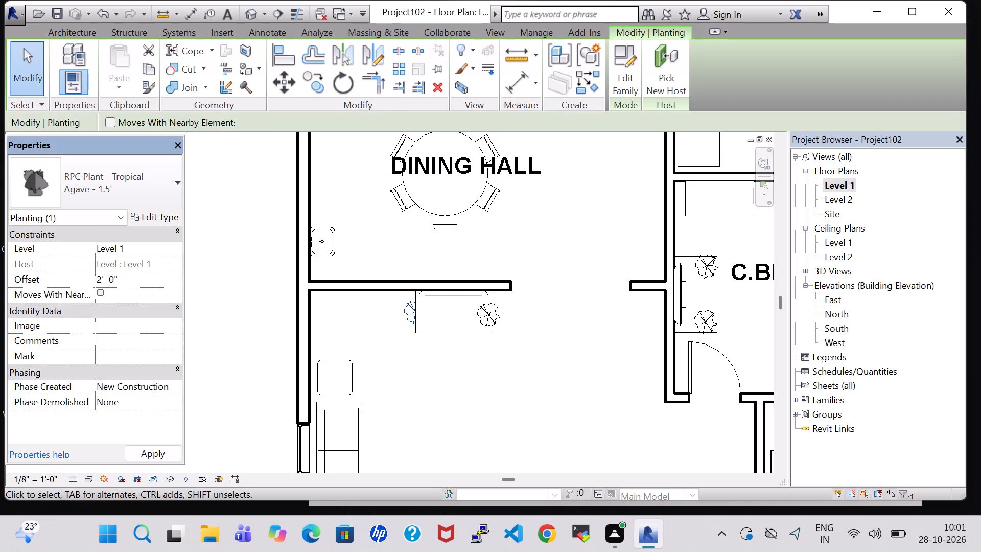
key("Right")
key("BackSpace")
key("2")
left_click(157, 458)
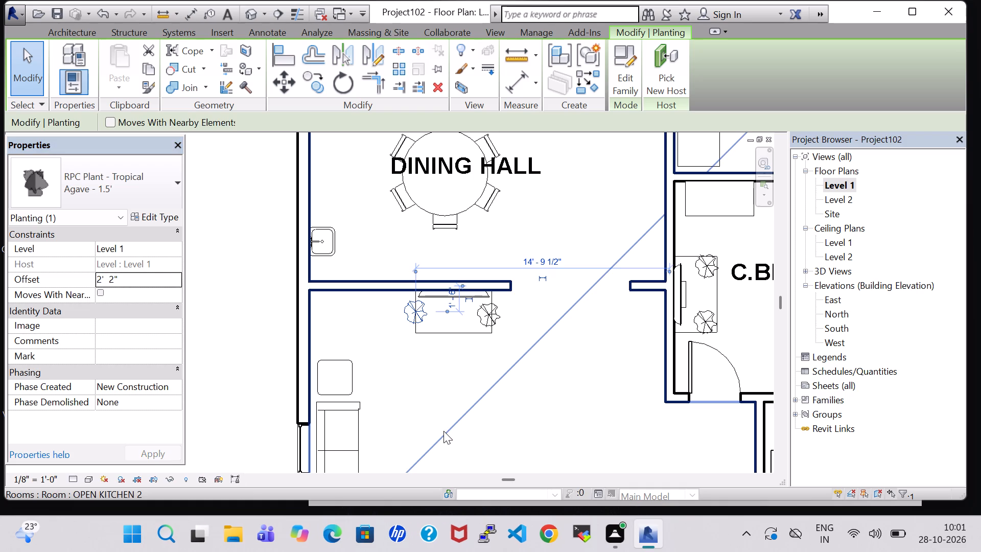
Nudge the TV table's west Agave plant south and east onto the tabletop, about 14' 7 1/2" from the east wall.
key("Down")
key("Down")
key("Right")
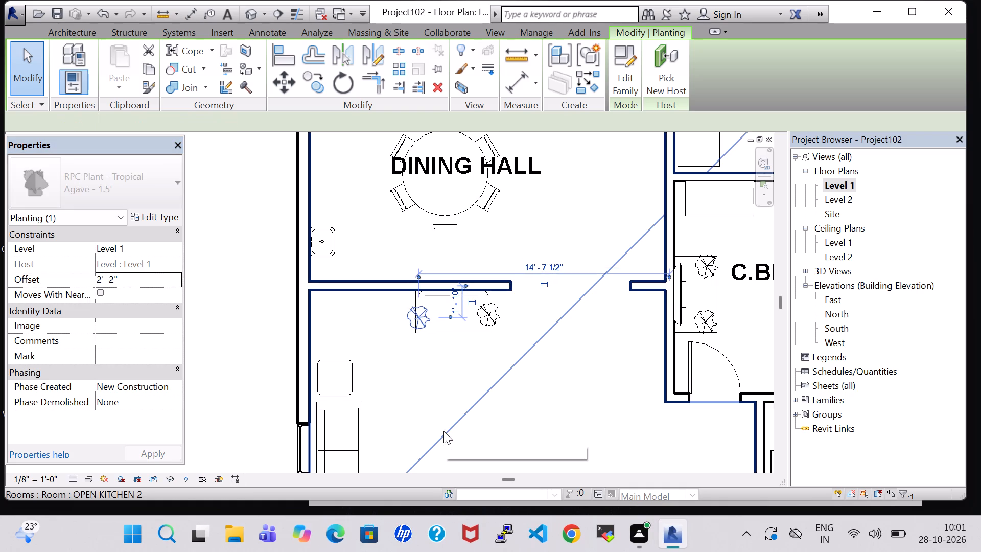
key("Down")
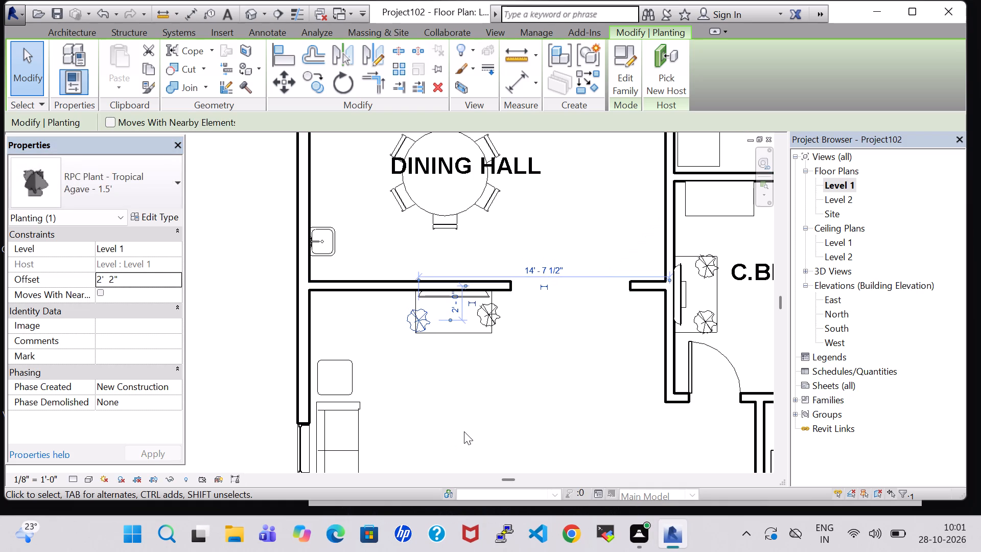
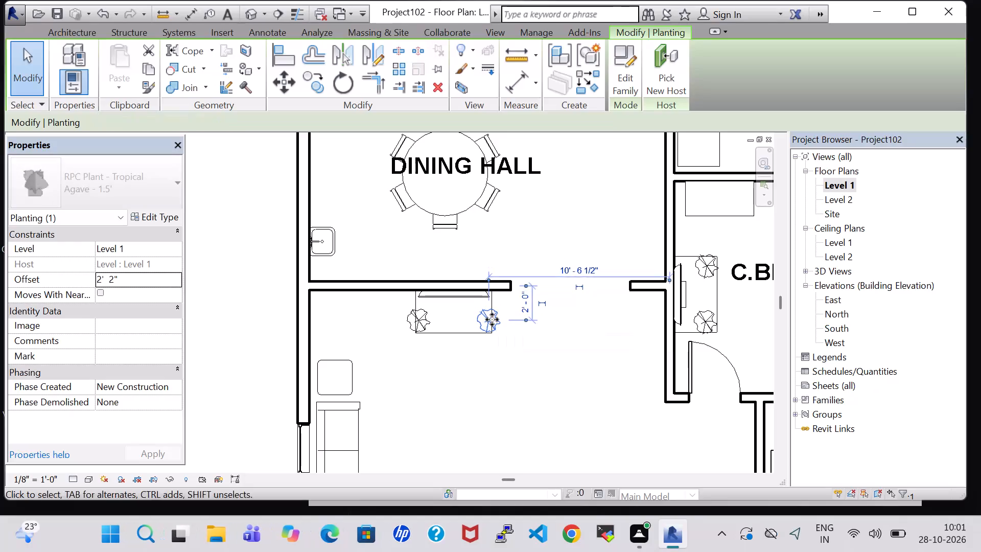
Start placing a component and load the Entertainment Center family from the Furniture library's Storage folder.
left_click(497, 447)
scroll(506, 439, "down", 4)
middle_click_drag(506, 439, 545, 381)
left_click(156, 73)
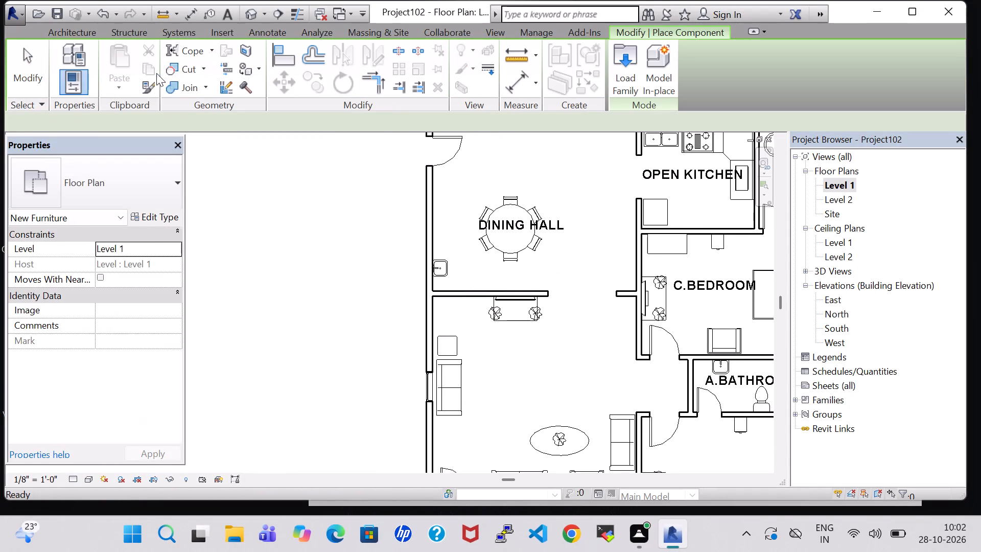
left_click(624, 72)
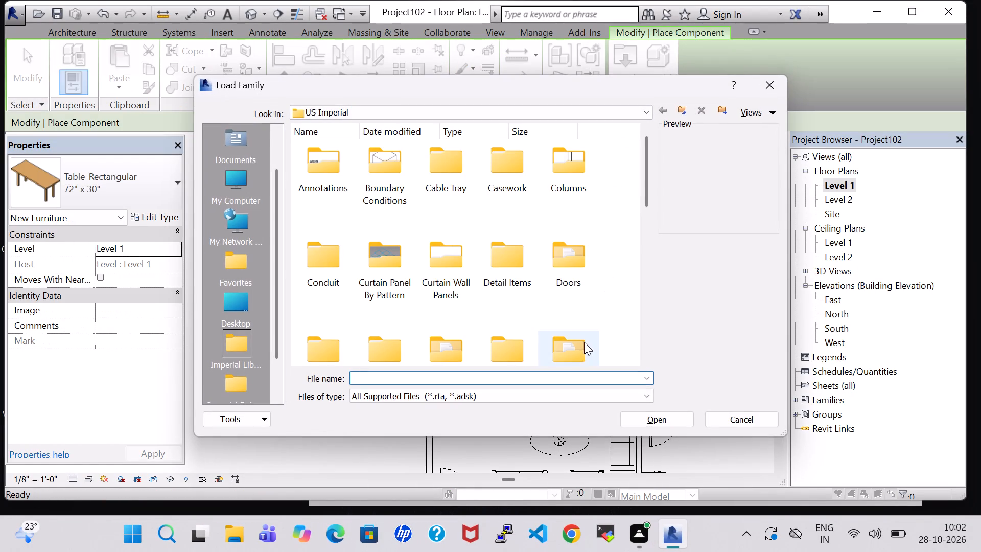
double_click(584, 342)
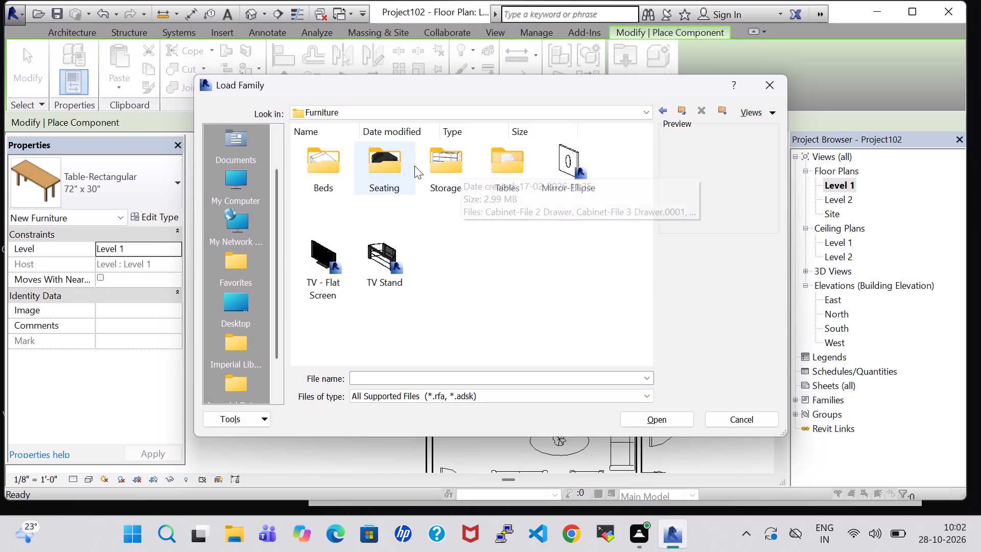
double_click(434, 166)
left_click(500, 249)
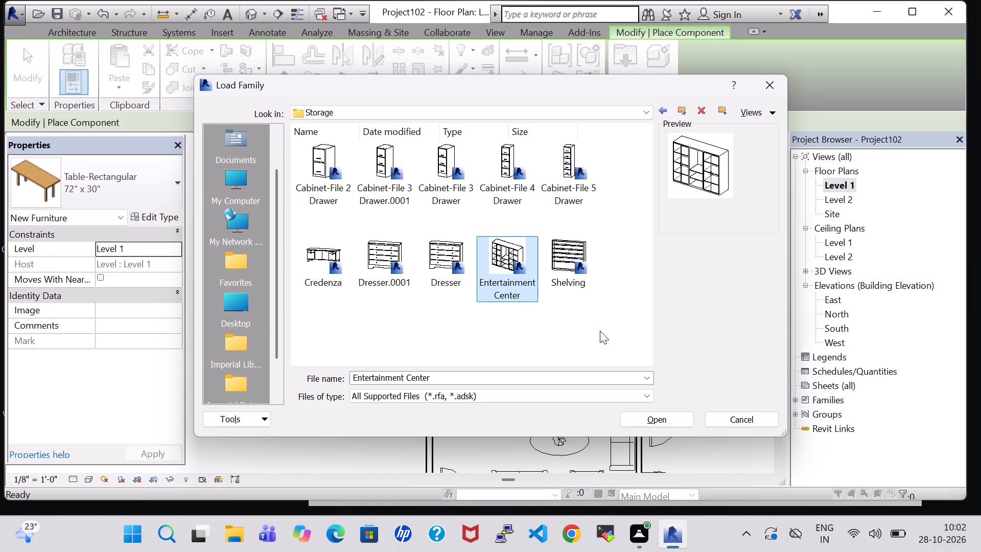
left_click(679, 421)
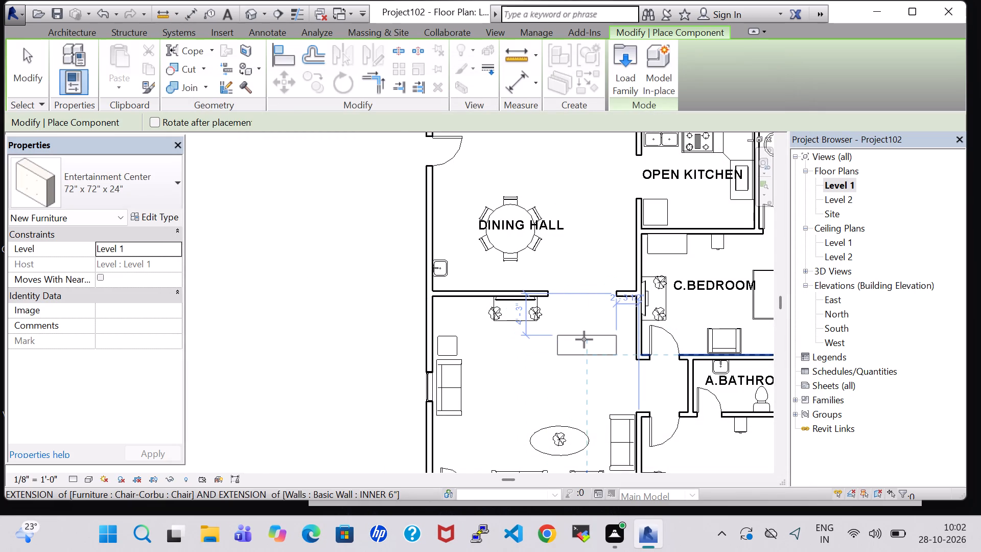
Rotate the 72" x 72" x 24" entertainment center upright in plan and place it against the living room's east wall, below the short wall stub.
key("space")
key("space")
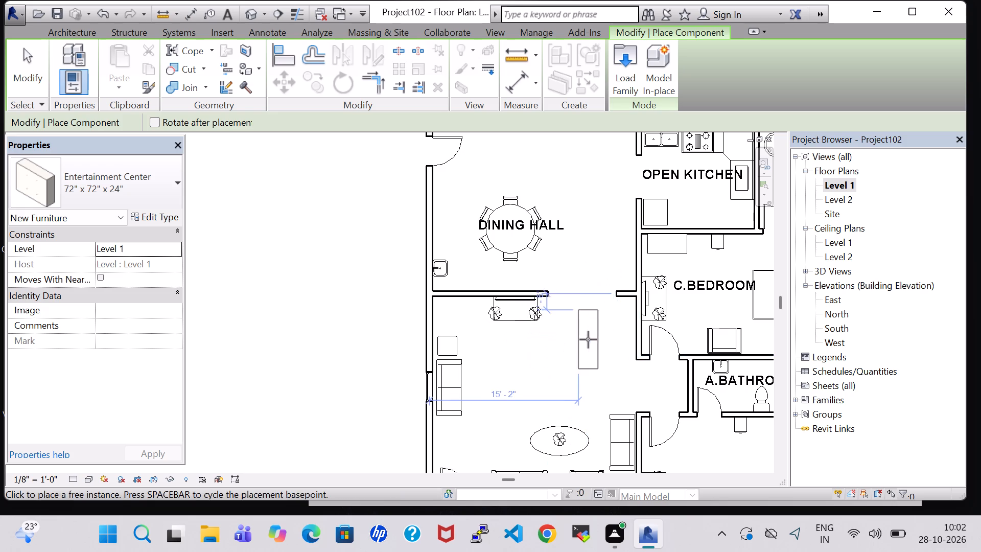
scroll(627, 327, "up", 5)
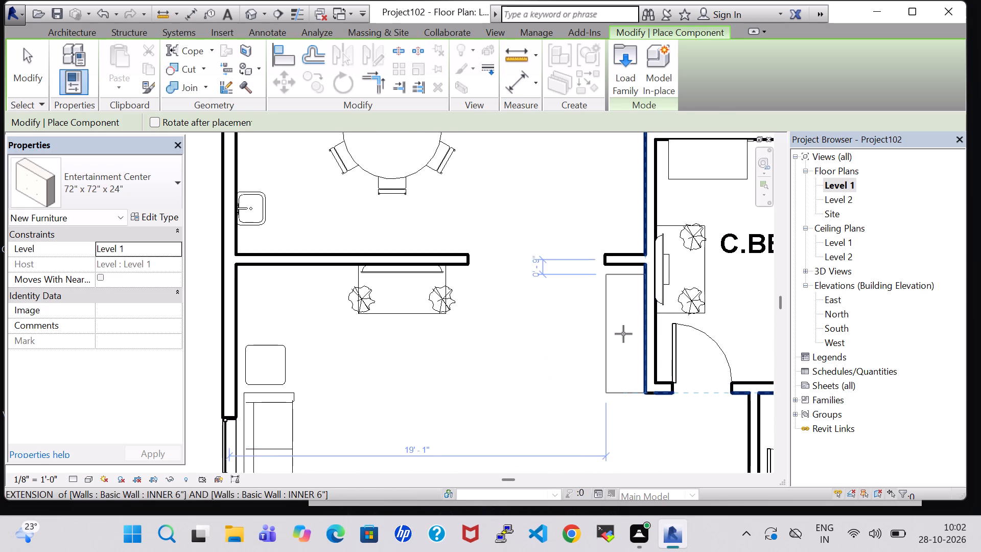
left_click(623, 334)
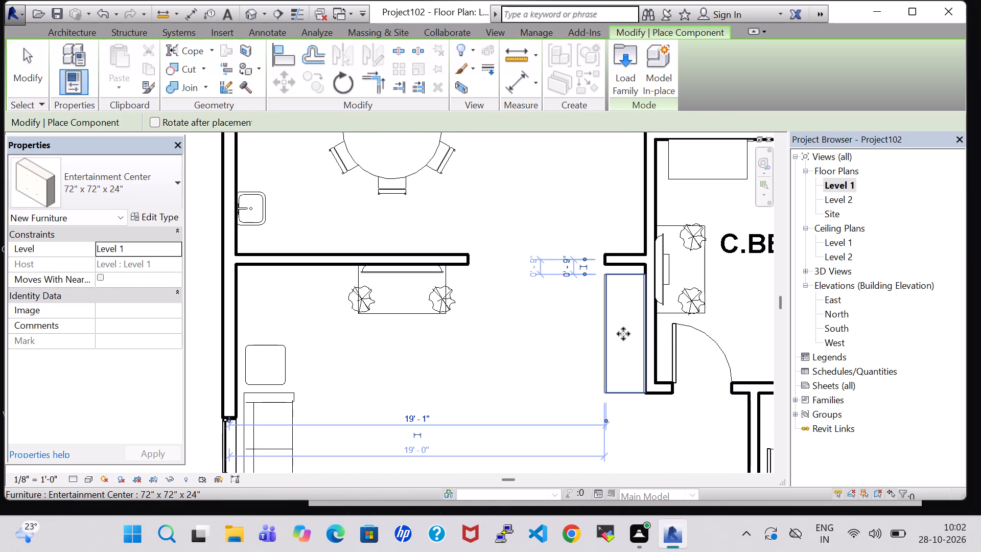
key("Escape")
key("Escape")
Nudge the entertainment center north to about 0'-5" from the short wall stub's centreline.
left_click(607, 332)
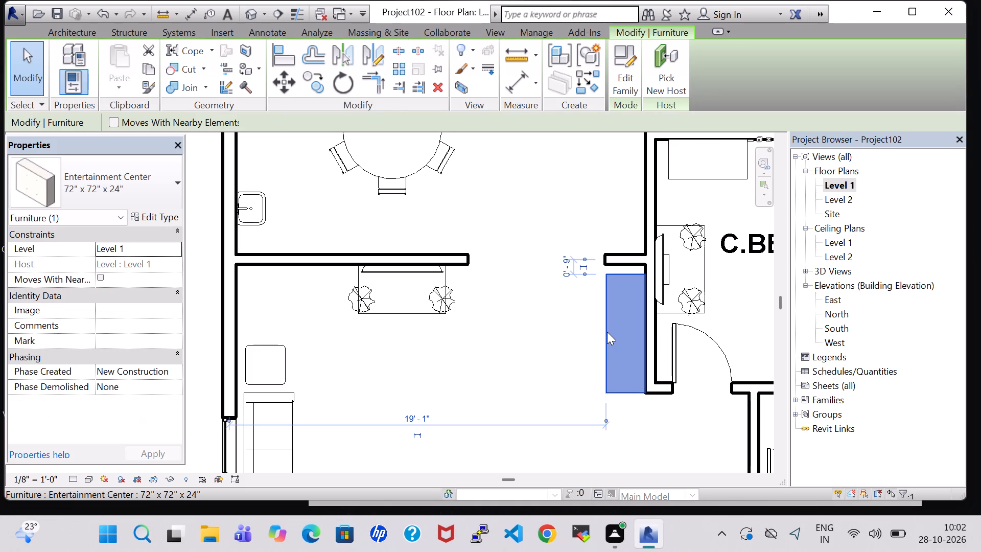
key("Up")
key("Up")
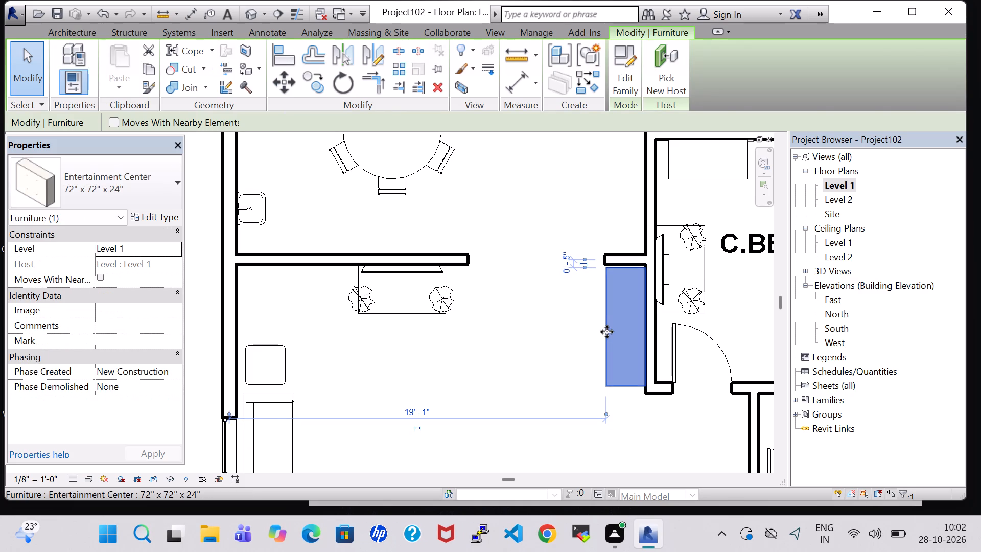
left_click(560, 346)
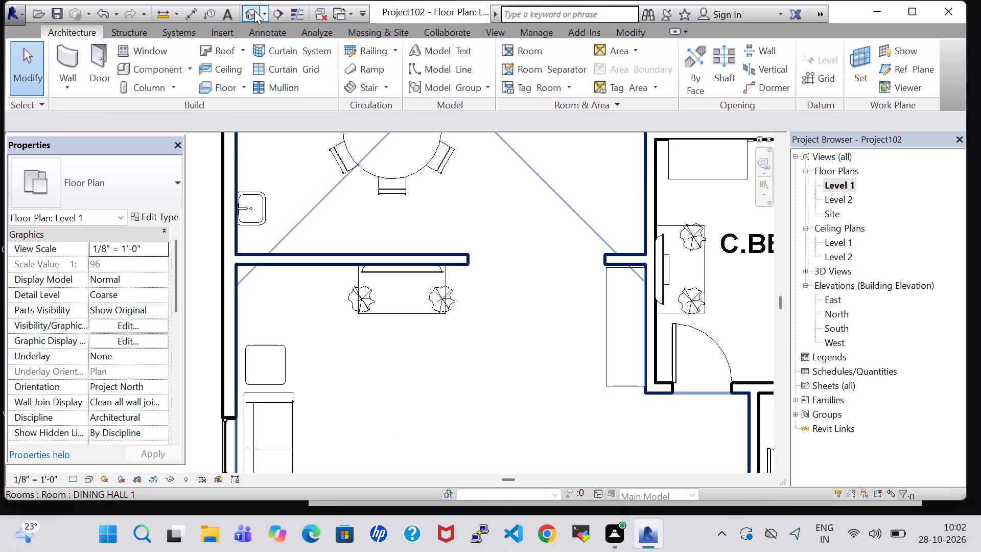
In the 3D view, set the elliptical living room table's Top Material to Plywood, Sheathing.
left_click(254, 11)
scroll(523, 317, "down", 1)
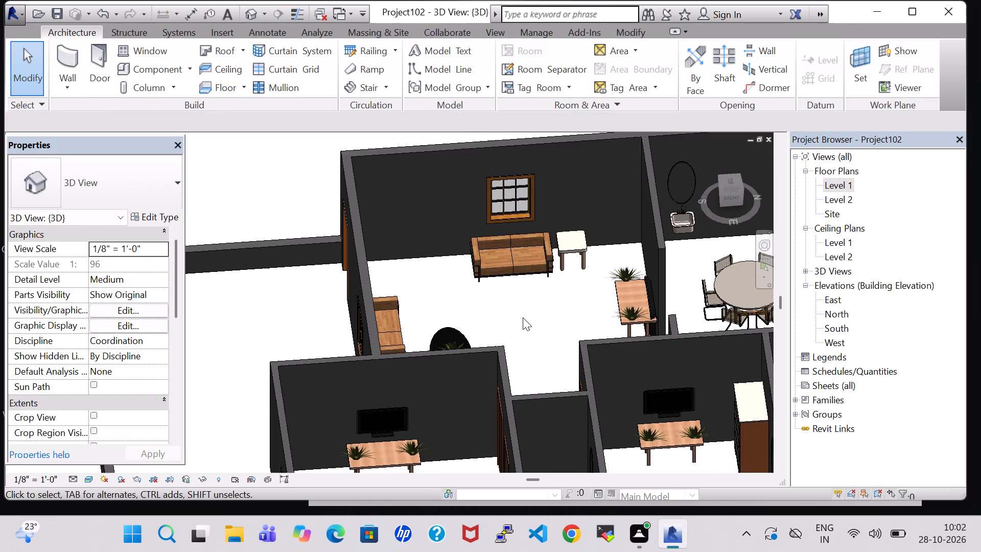
scroll(523, 317, "down", 2)
middle_click_drag(362, 302, 504, 383, "shift")
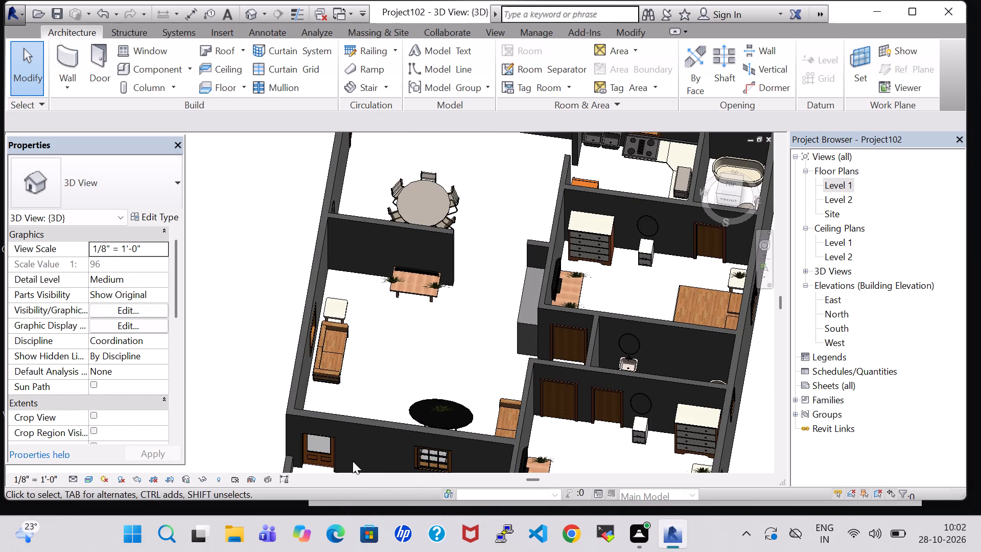
middle_click_drag(378, 377, 378, 463, "shift")
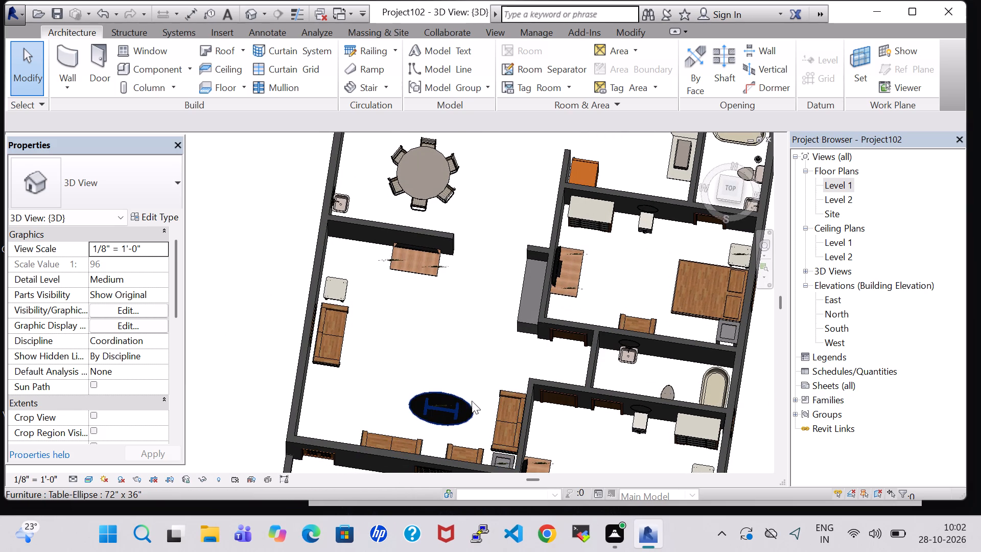
scroll(473, 399, "up", 8)
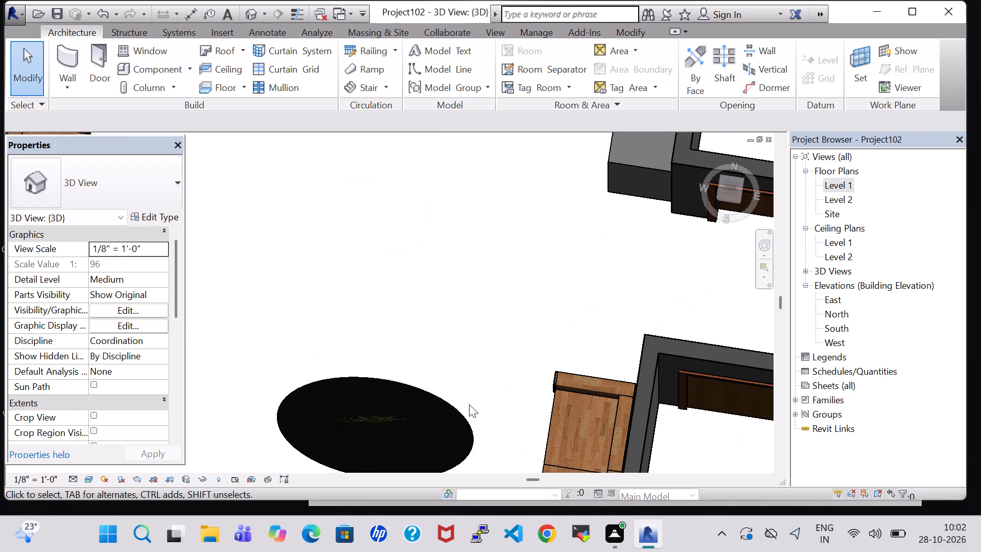
left_click(415, 389)
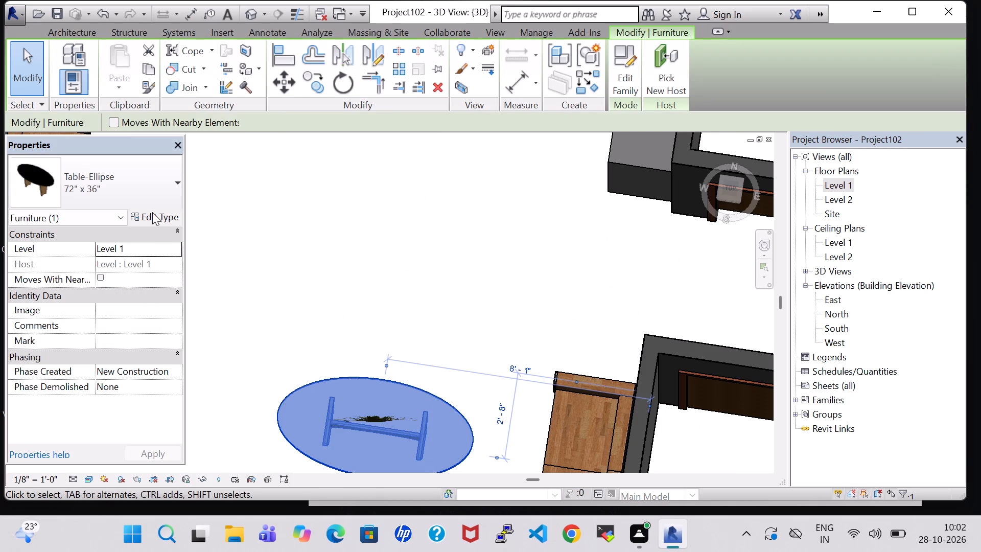
left_click(152, 212)
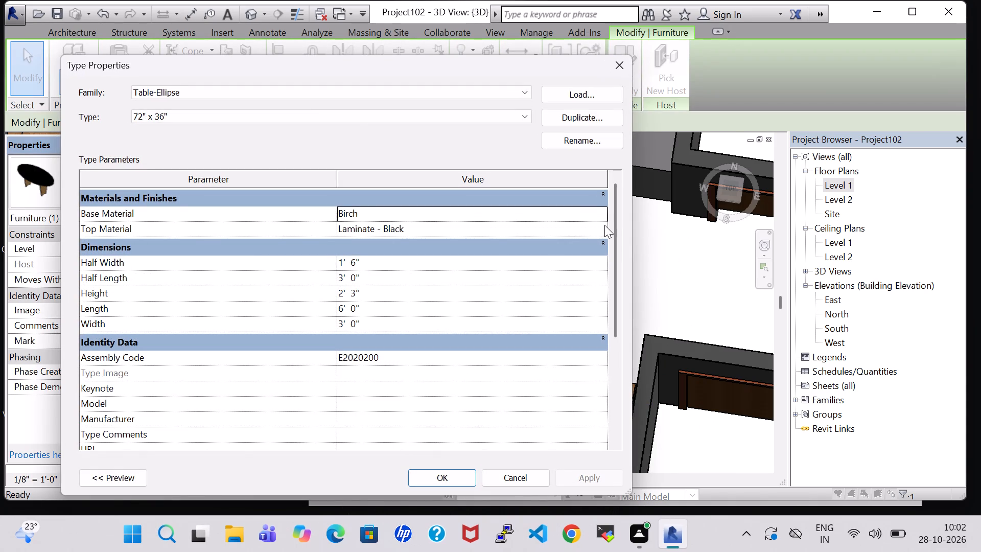
left_click(604, 225)
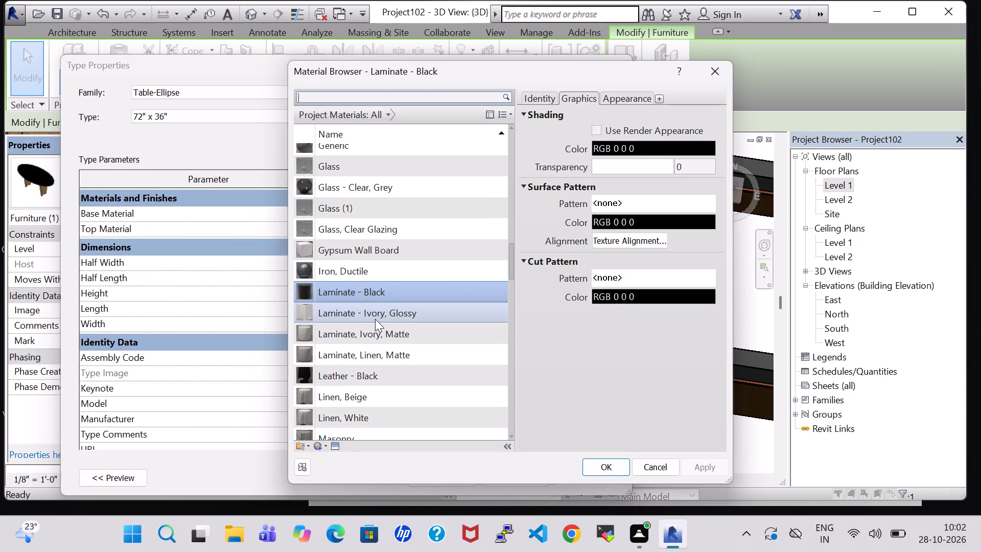
scroll(375, 319, "down", 5)
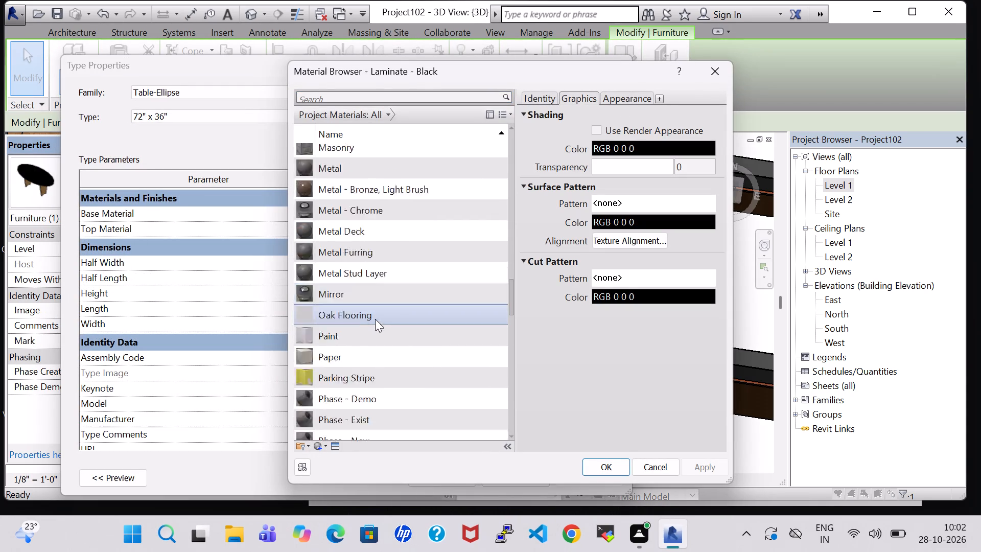
scroll(375, 319, "down", 4)
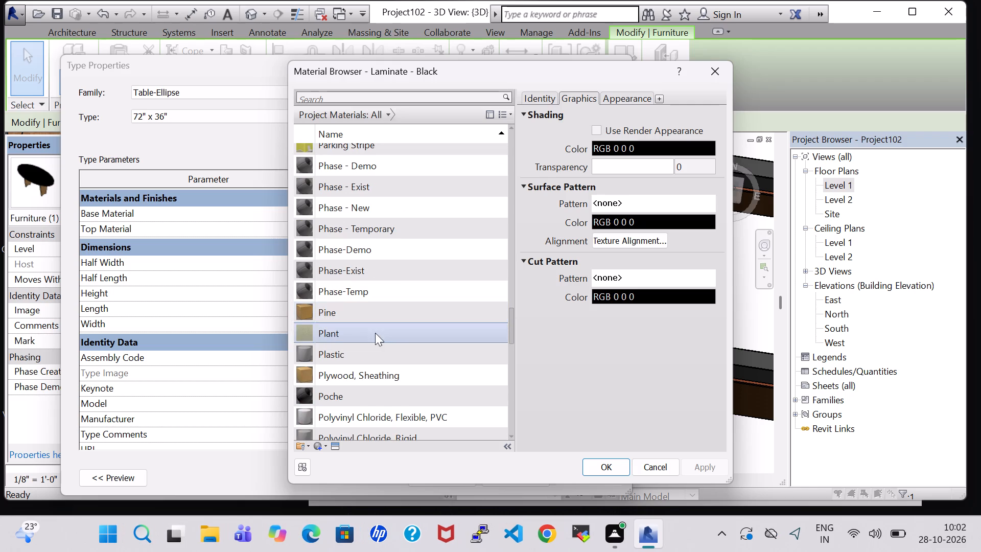
left_click(378, 378)
left_click(610, 462)
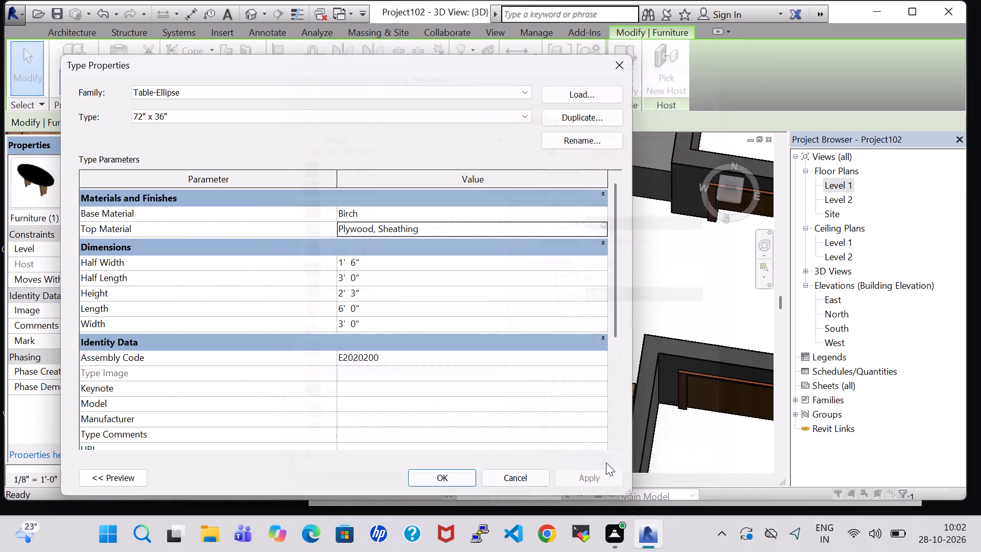
left_click(447, 475)
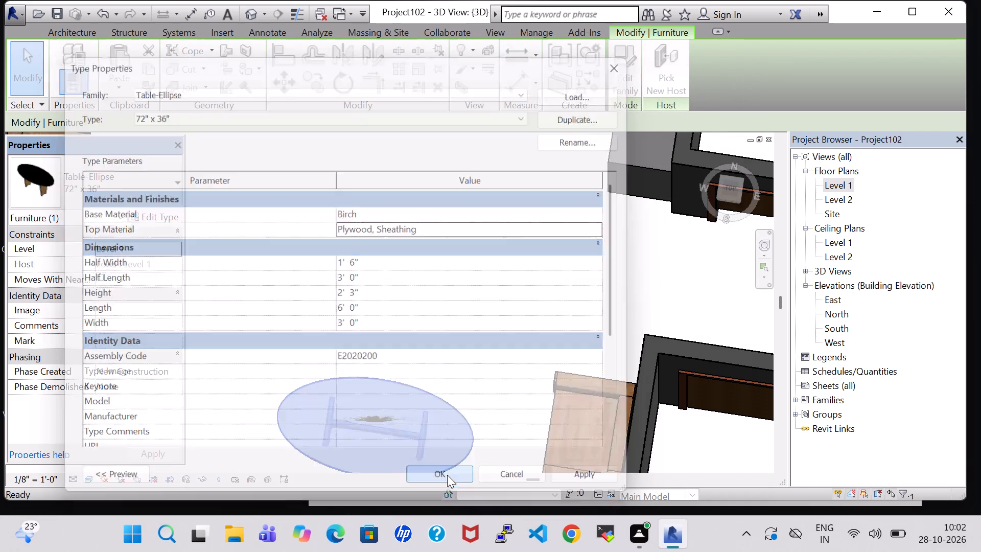
left_click(463, 329)
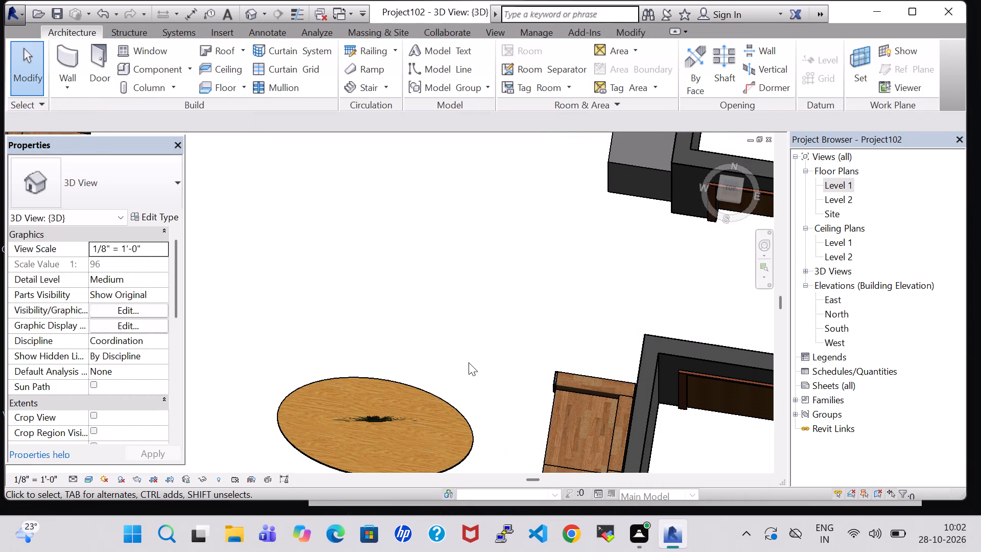
Rotate the entertainment center 180 degrees so its open shelves face the living room.
scroll(332, 280, "down", 6)
middle_click_drag(337, 258, 378, 311)
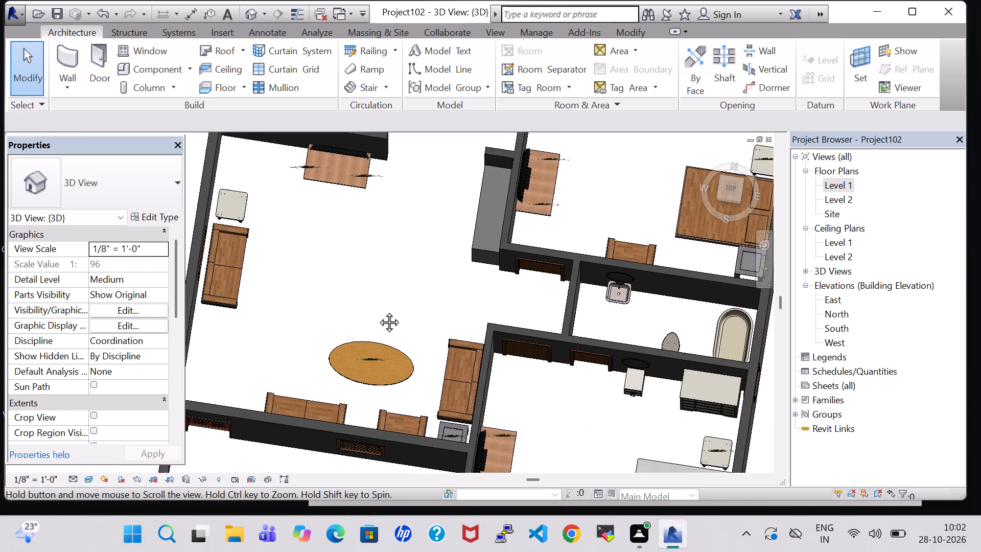
middle_click_drag(378, 311, 379, 311)
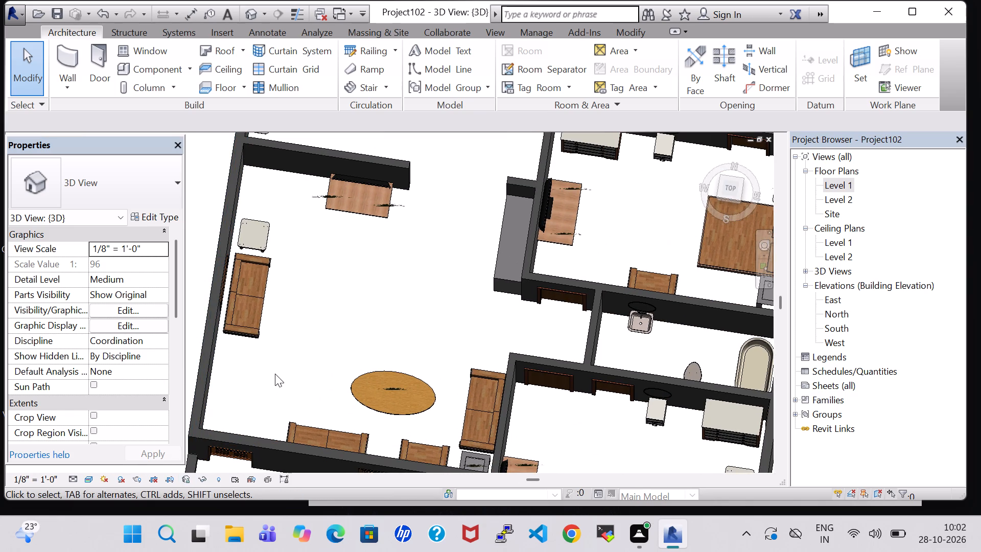
middle_click_drag(373, 282, 393, 206, "shift")
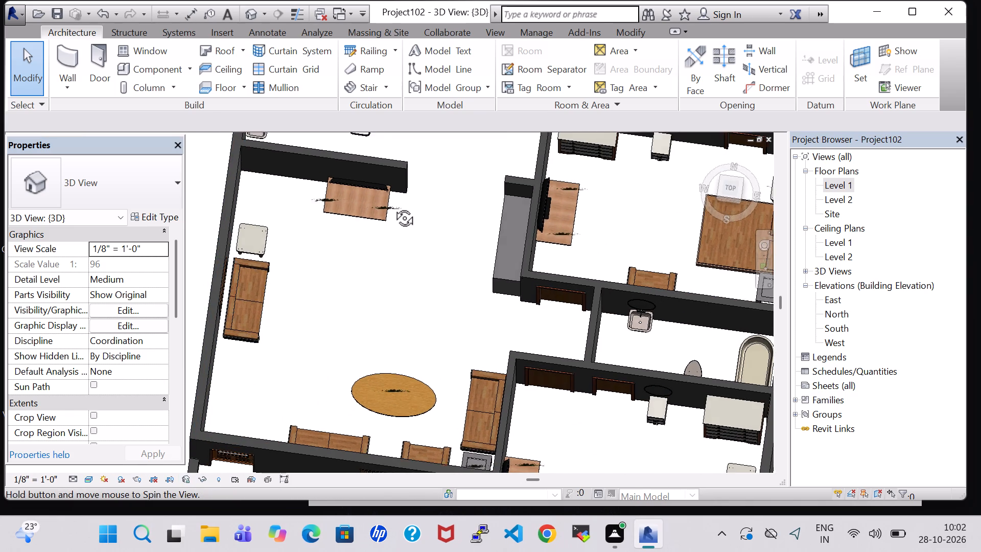
middle_click_drag(393, 206, 395, 168, "shift")
middle_click_drag(385, 294, 471, 294)
left_click(414, 295)
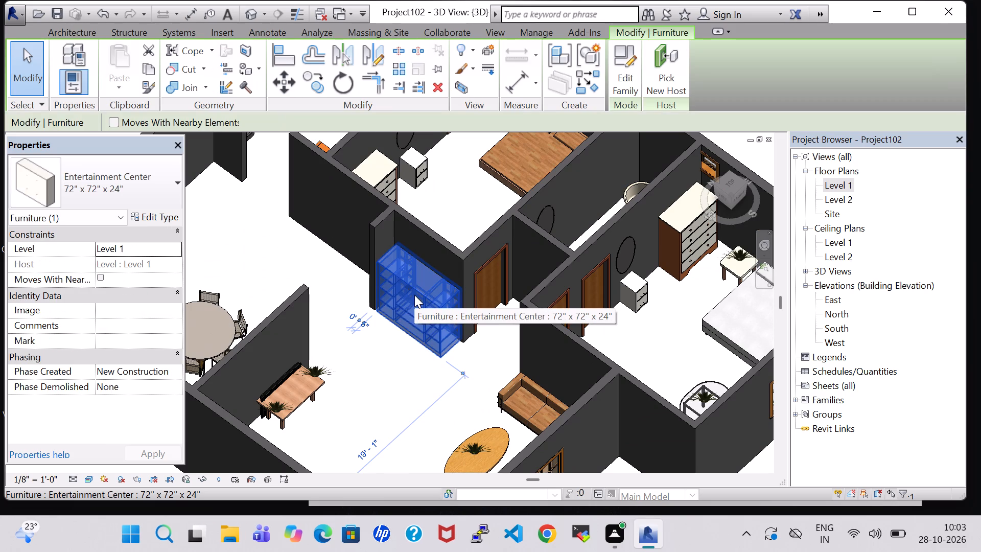
key("space")
key("space")
left_click(407, 418)
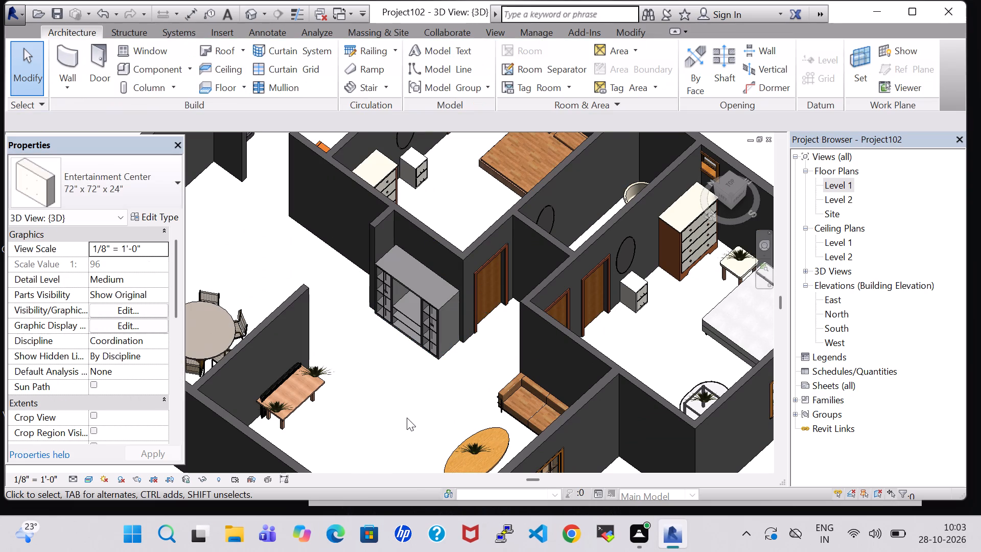
Set the Offset of the living room's 50" flat-screen TV above the plant table to 3' 3".
middle_click_drag(390, 405, 423, 319, "shift")
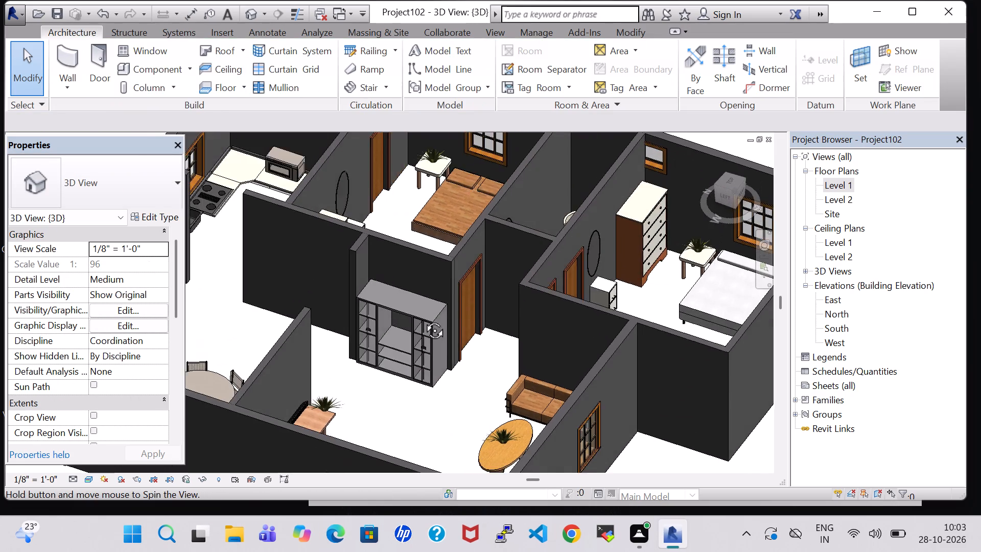
middle_click_drag(423, 319, 411, 329, "shift")
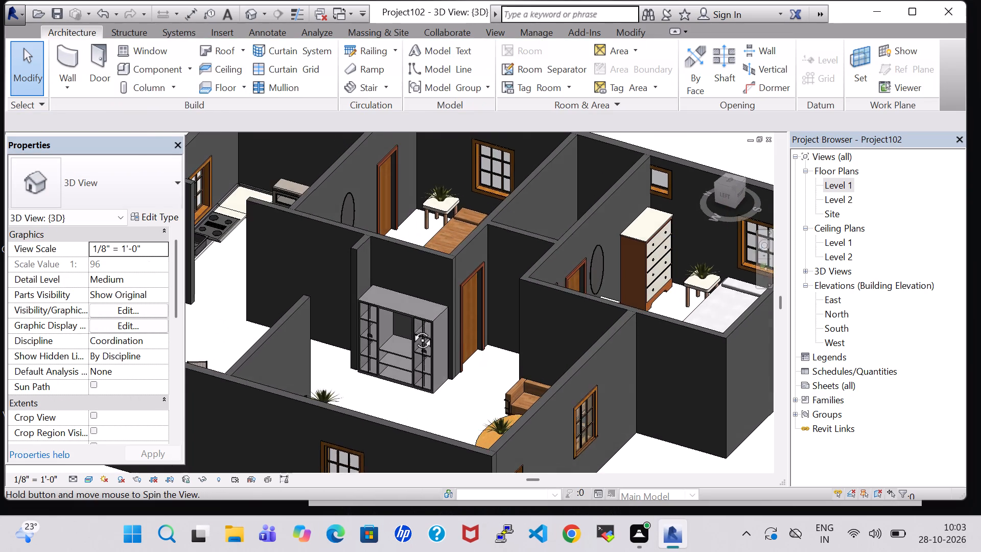
middle_click_drag(411, 329, 297, 378, "shift")
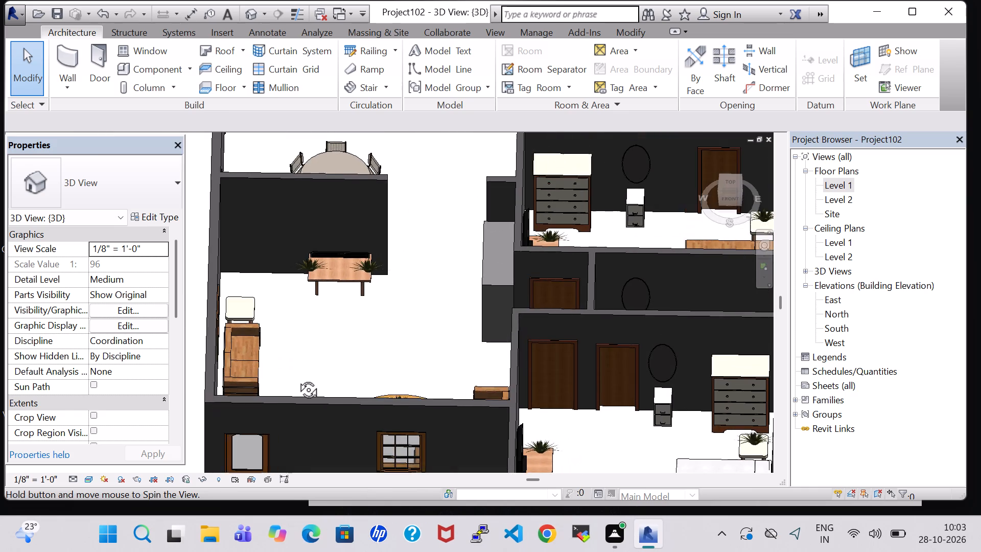
middle_click_drag(297, 378, 298, 334, "shift")
scroll(298, 329, "up", 4)
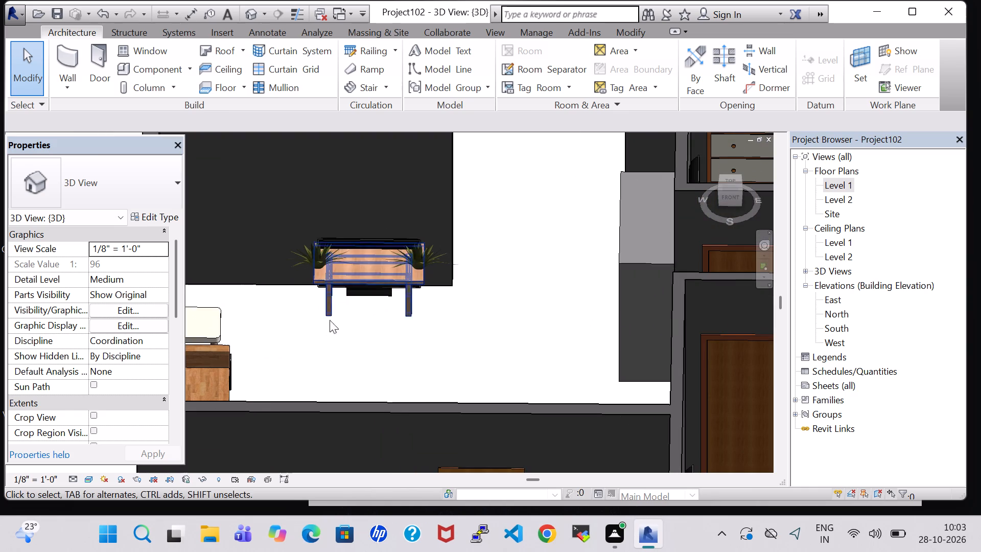
left_click(375, 234)
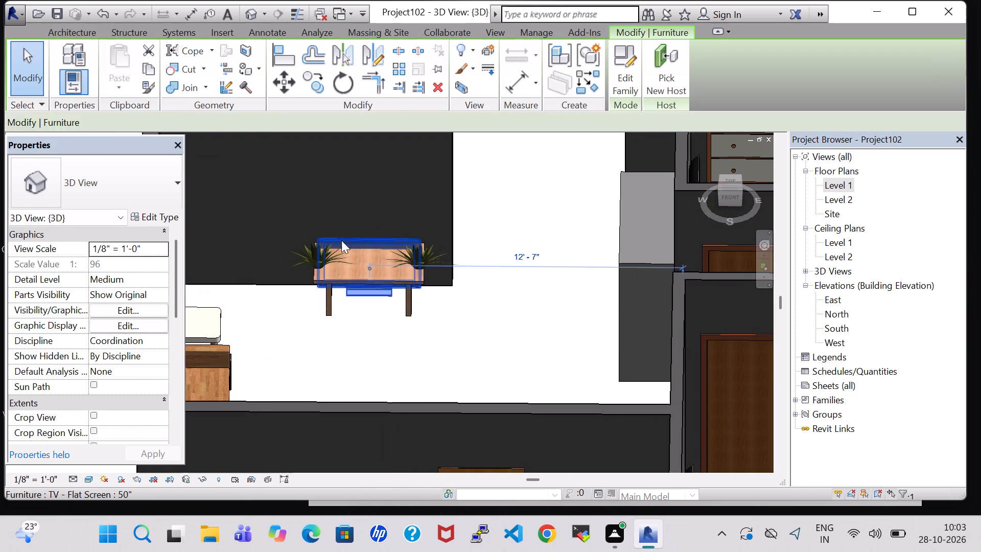
left_click(97, 280)
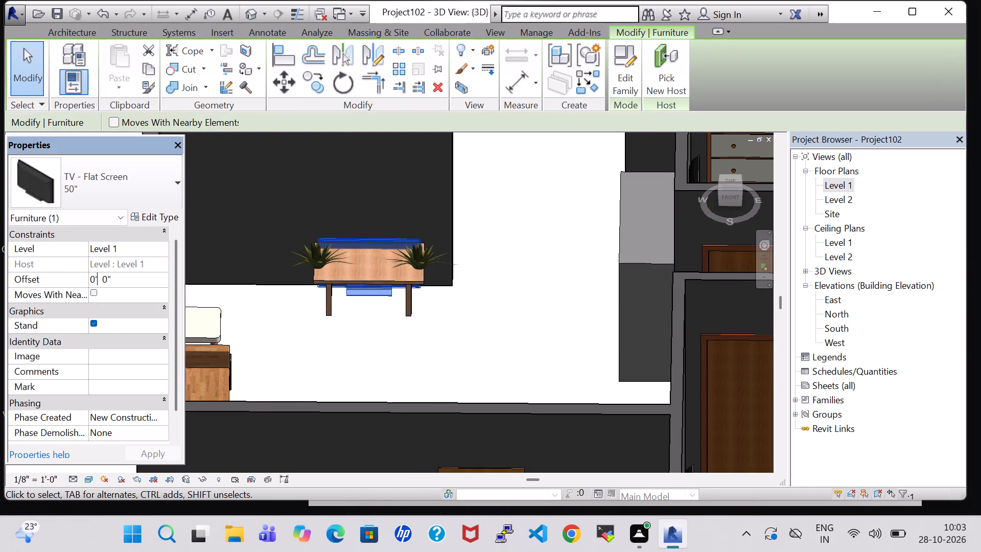
key("Left")
key("BackSpace")
key("3")
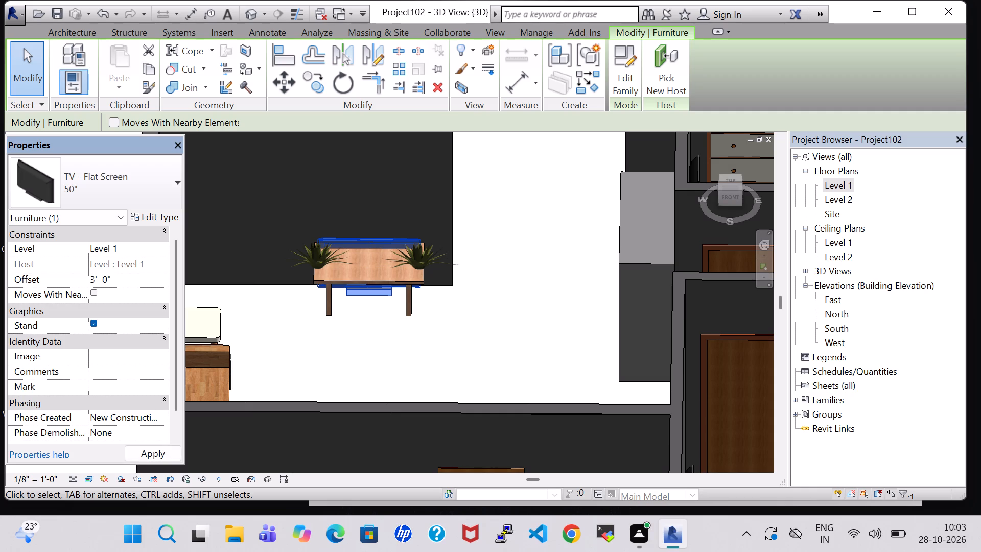
key("Right")
key("Right")
key("Right")
key("Right")
key("BackSpace")
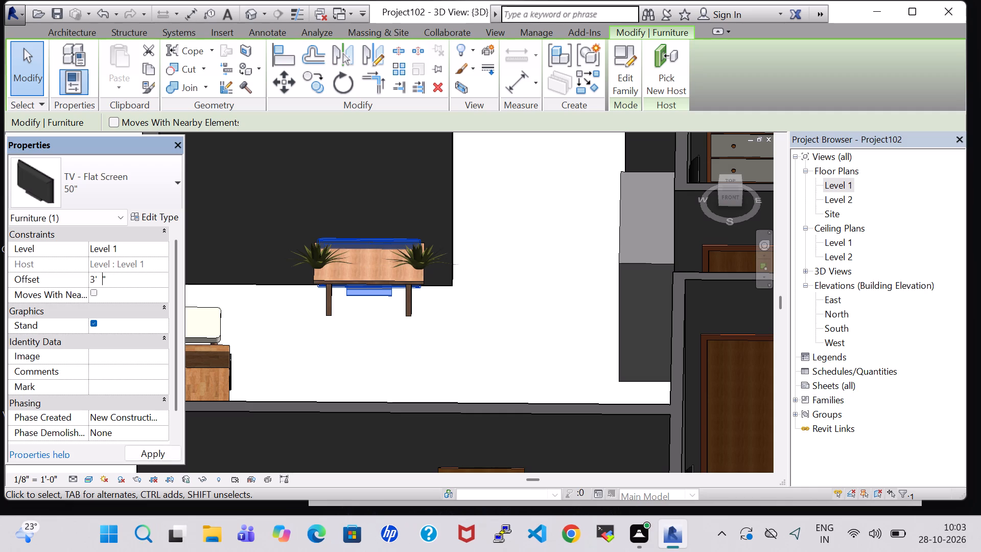
key("3")
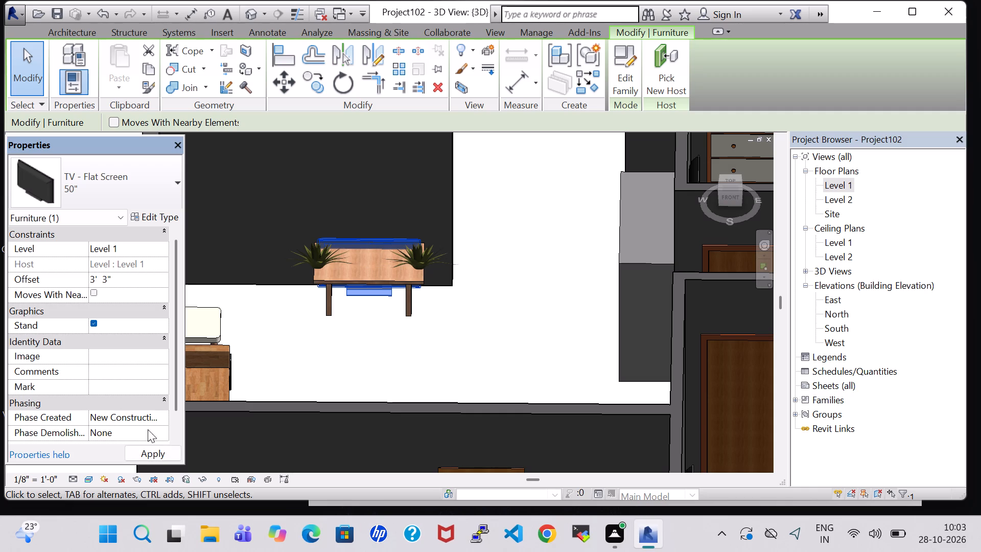
left_click(171, 455)
left_click(421, 361)
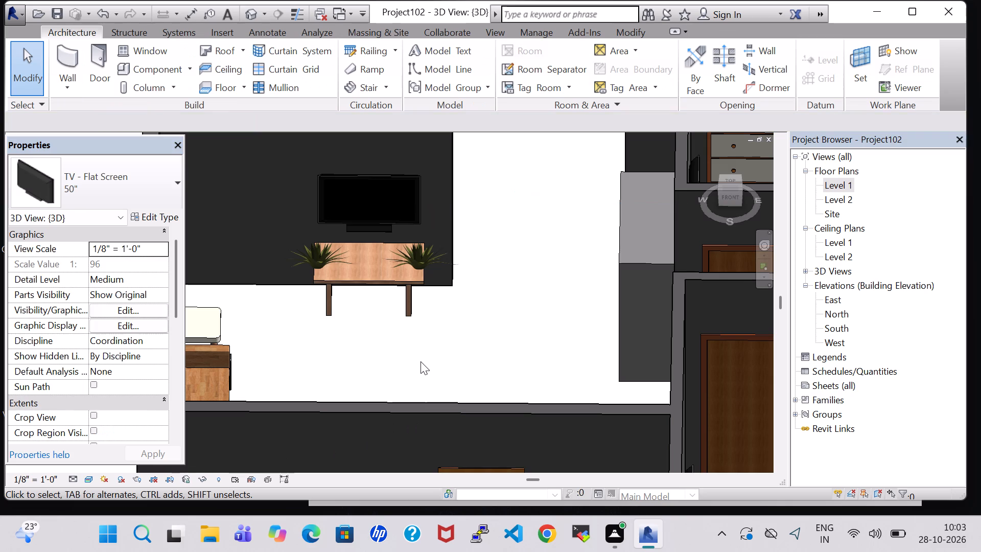
Raise the same 50" flat-screen TV by setting its Offset to 3' 5".
left_click(395, 181)
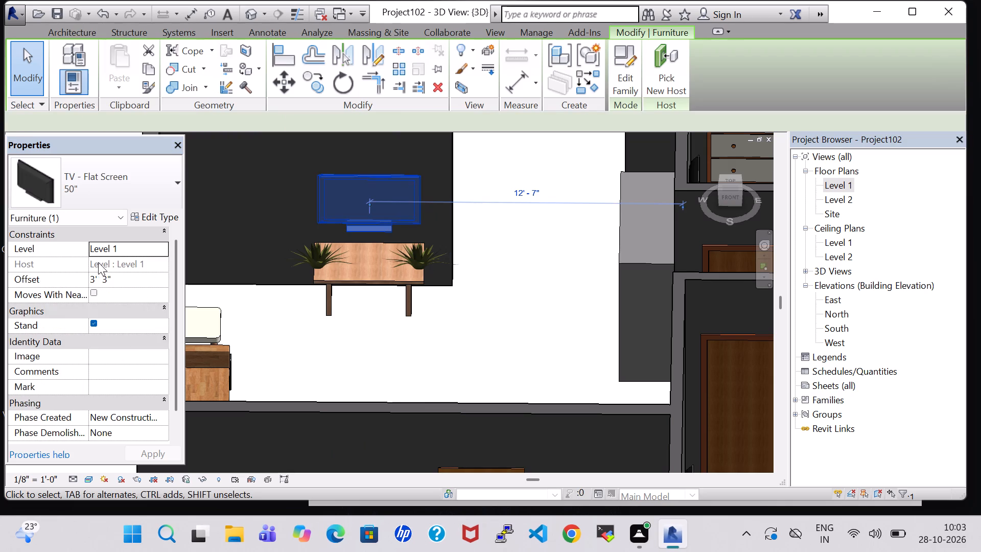
left_click(109, 282)
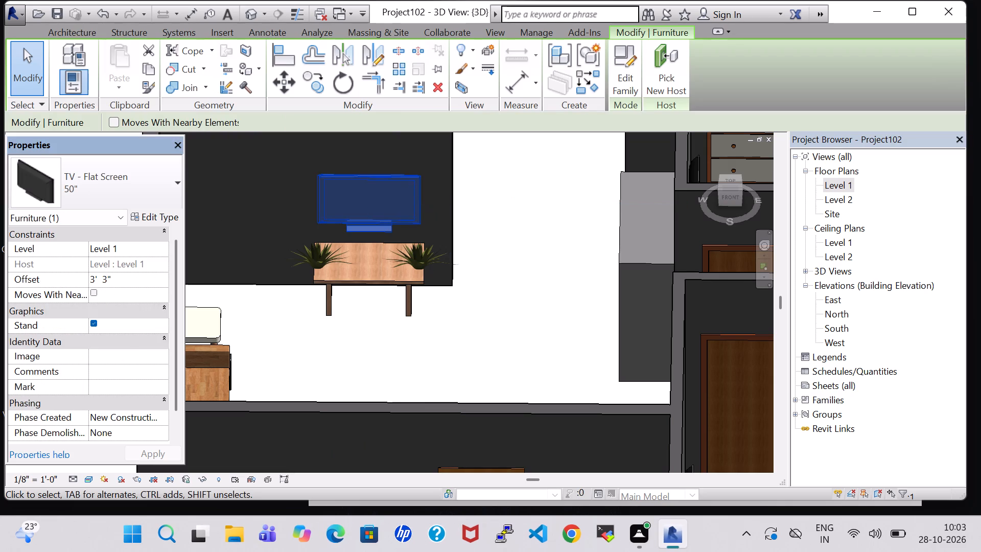
key("BackSpace")
key("5")
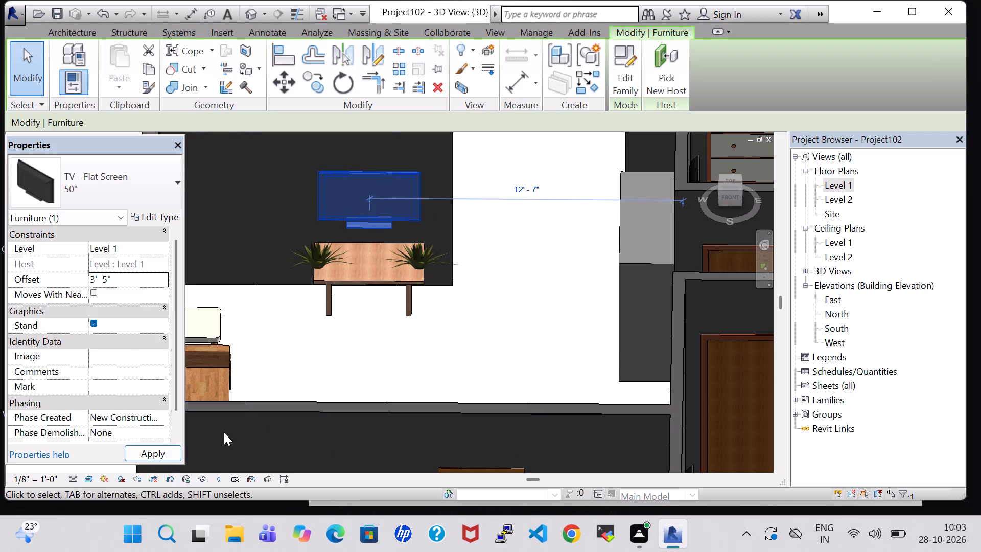
left_click(385, 363)
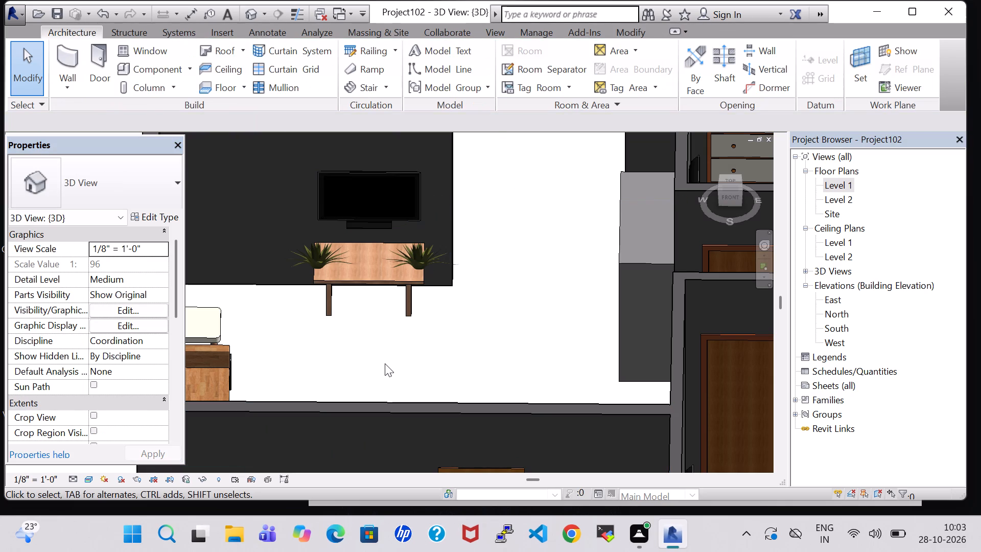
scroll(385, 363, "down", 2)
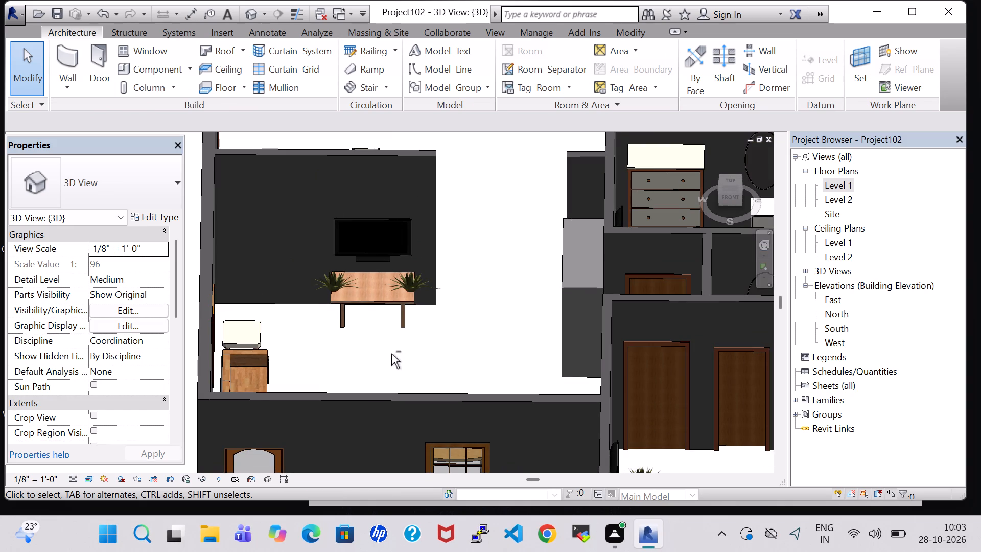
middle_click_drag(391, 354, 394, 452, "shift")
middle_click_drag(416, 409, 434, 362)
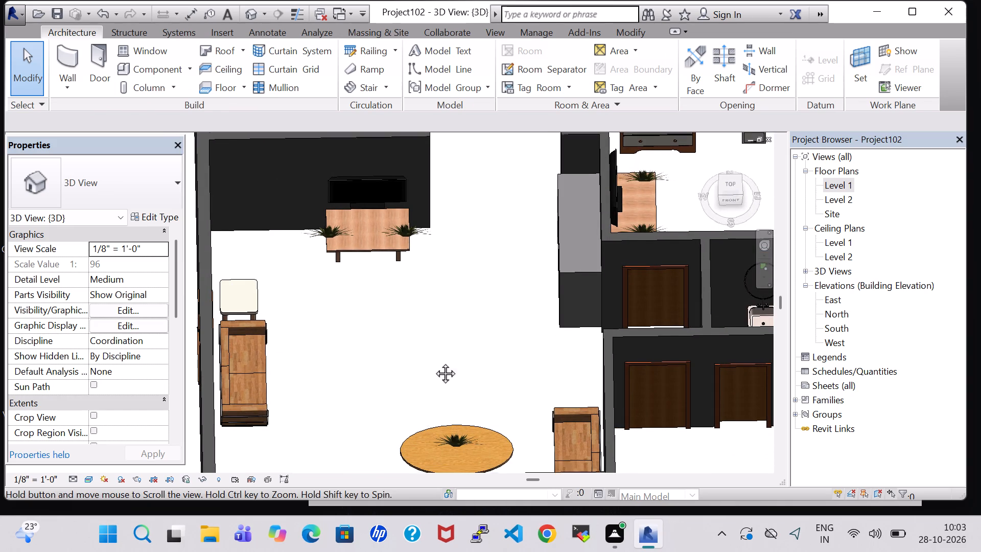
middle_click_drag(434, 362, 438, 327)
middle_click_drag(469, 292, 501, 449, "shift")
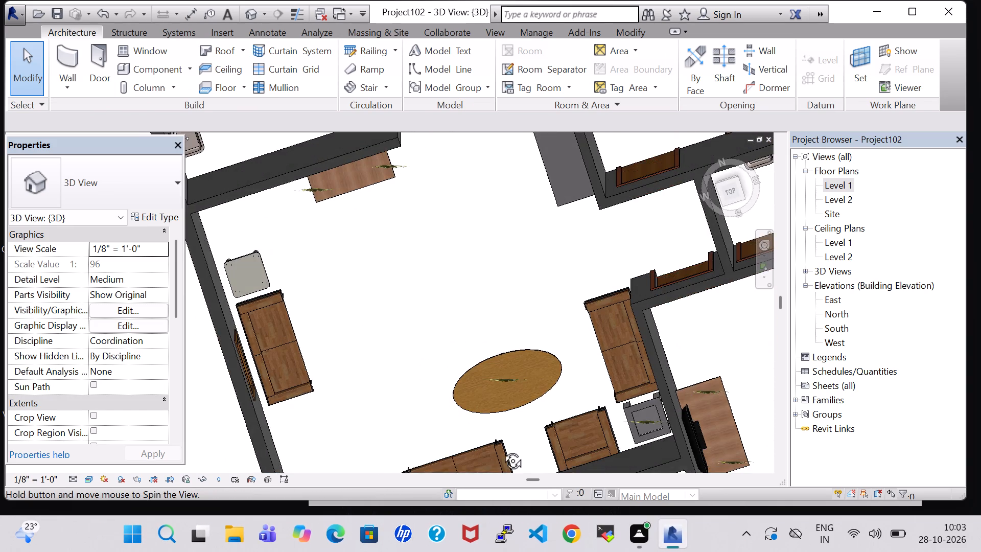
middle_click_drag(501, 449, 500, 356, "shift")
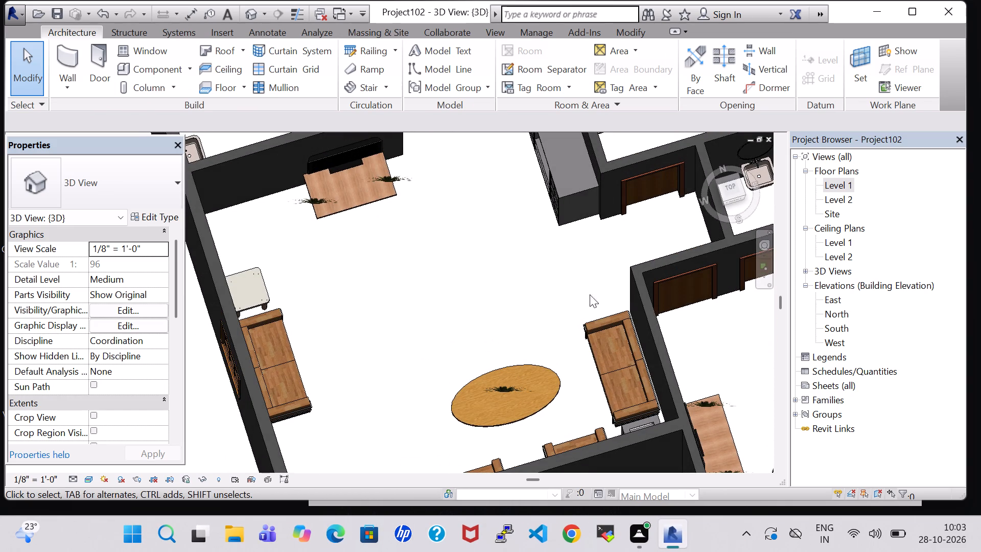
In the Level 1 floor plan, place a tagged room in the living area south of the dining hall.
double_click(827, 179)
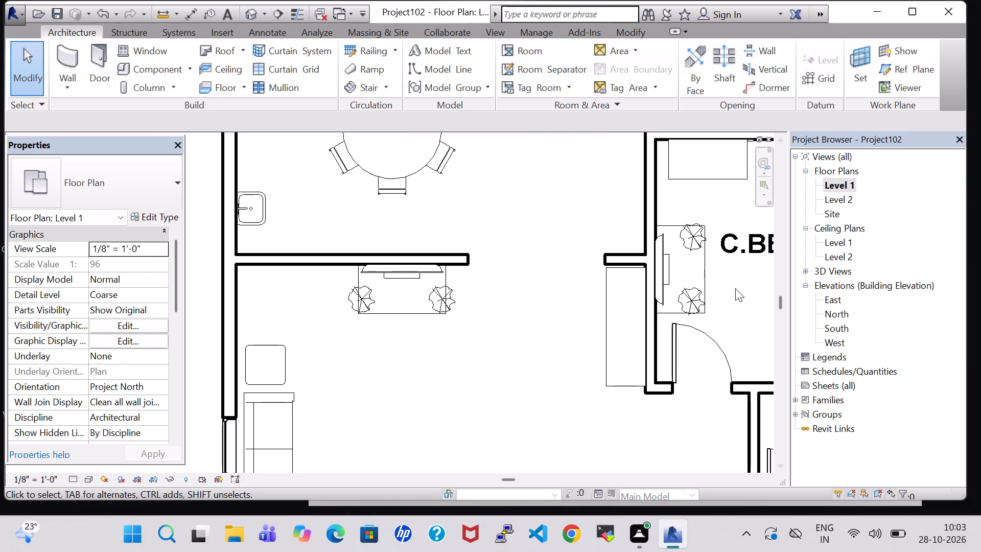
scroll(592, 315, "down", 6)
middle_click_drag(589, 317, 570, 233)
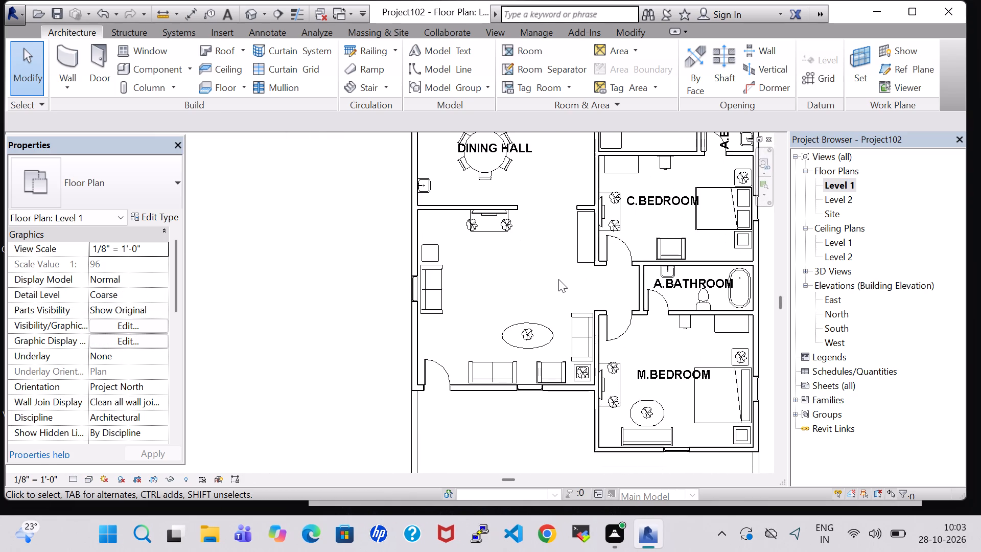
left_click(538, 49)
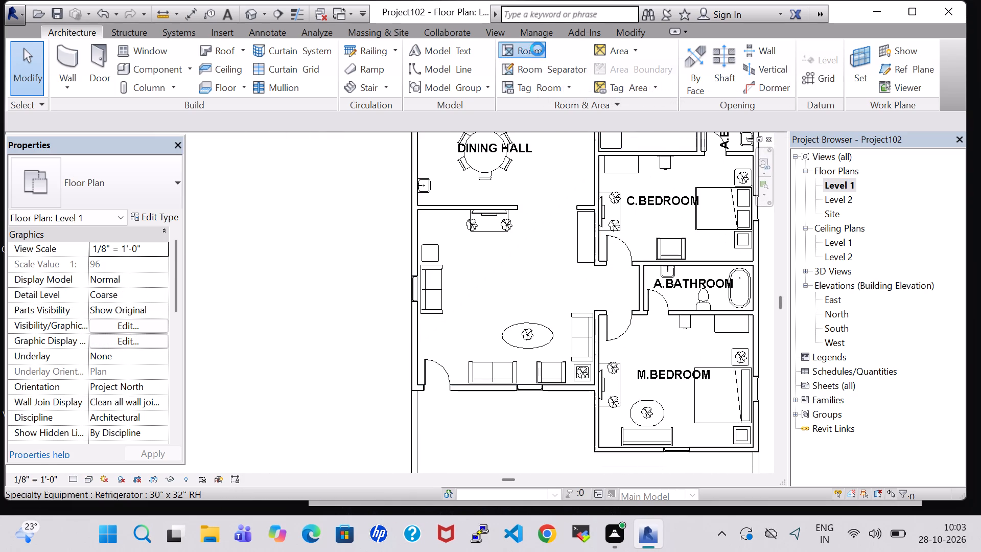
left_click(435, 225)
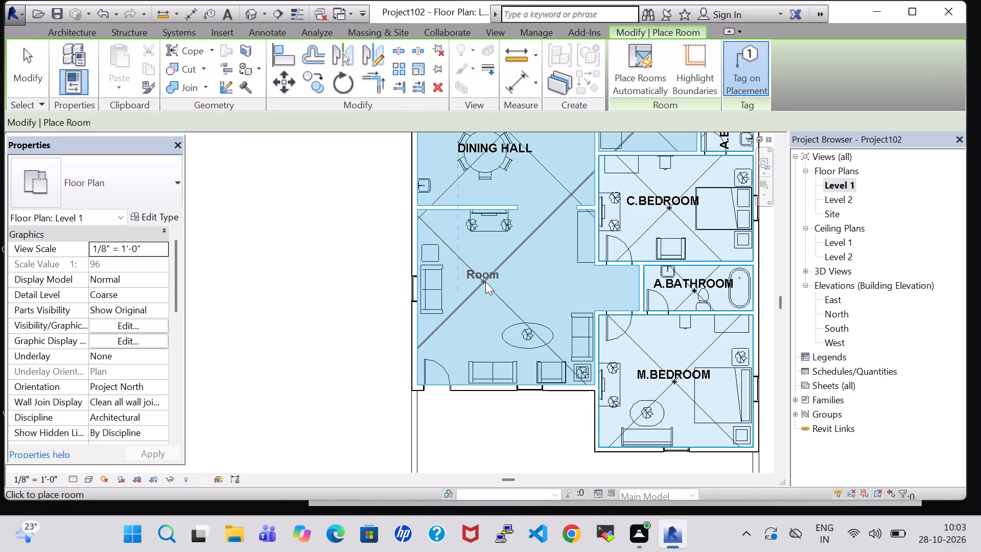
left_click(514, 291)
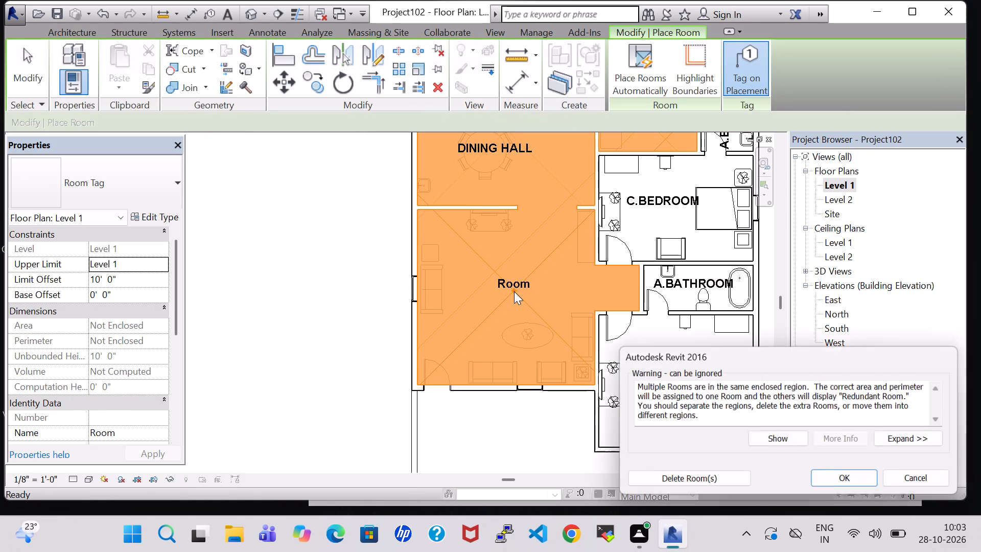
left_click(843, 480)
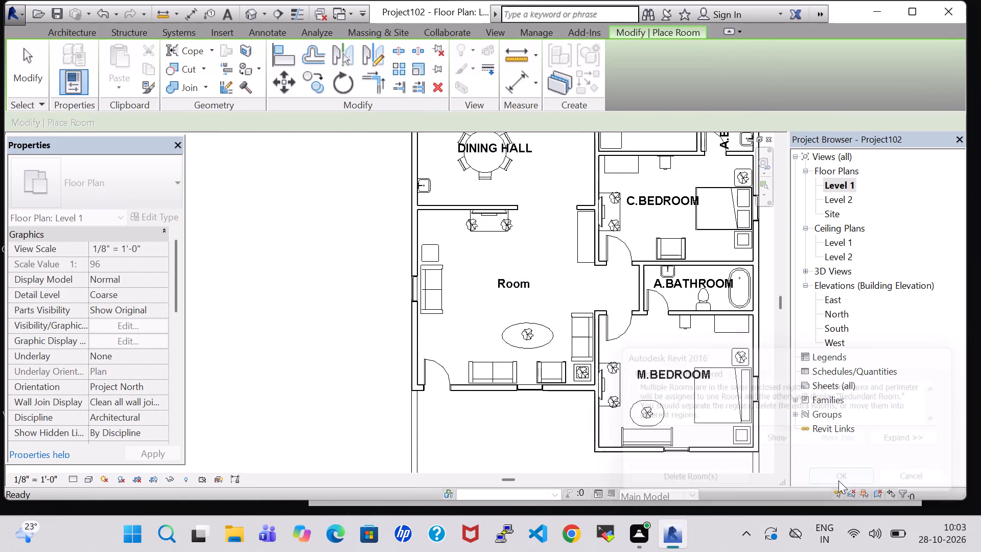
key("Escape")
key("Escape")
Rename the new room tag in the living area as LIVING HALL.
left_click(527, 287)
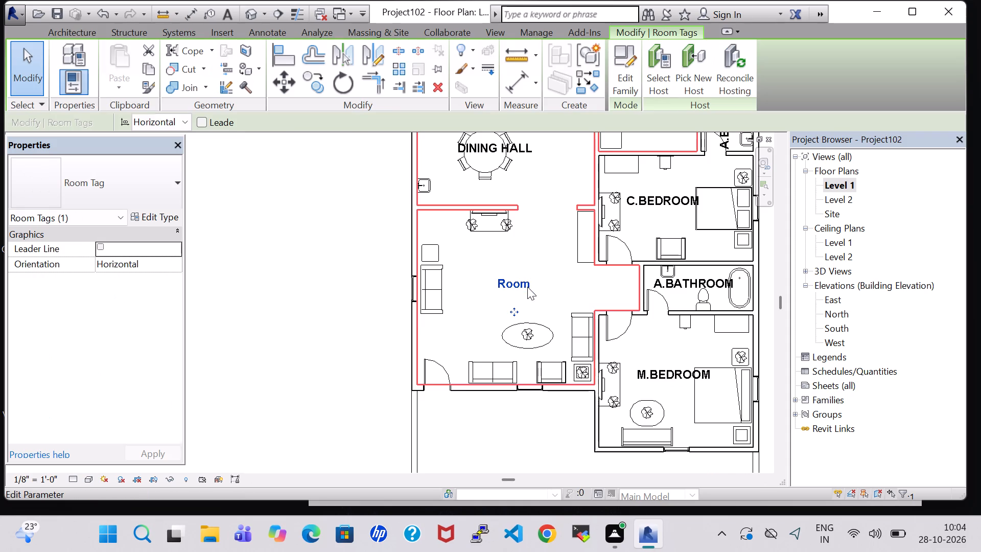
left_click(527, 287)
key("BackSpace")
type("LIVING HALL")
key("Return")
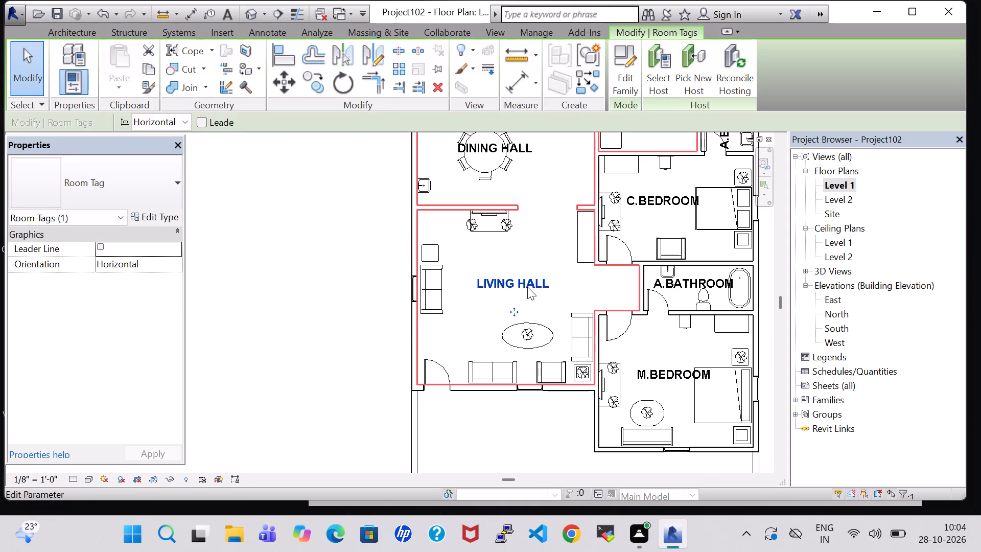
left_click(532, 253)
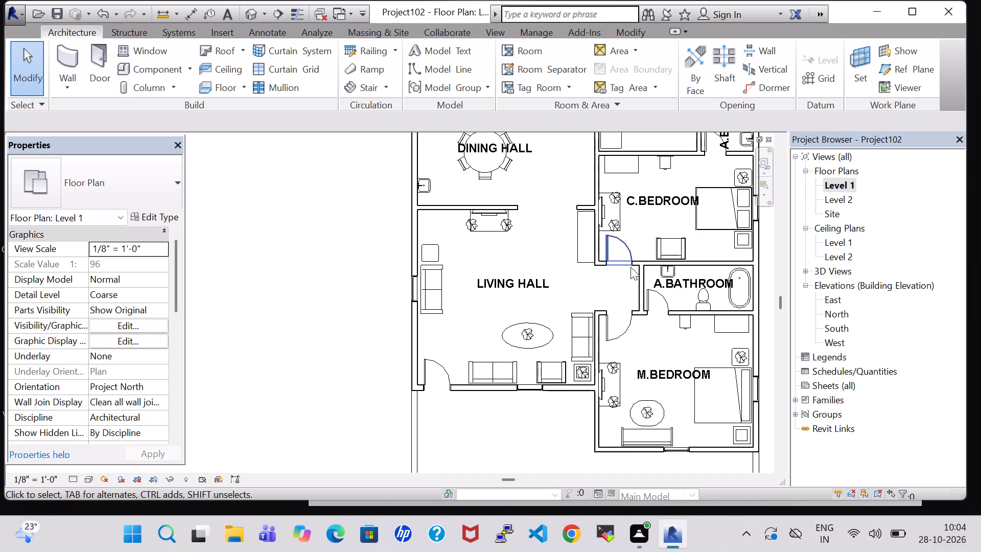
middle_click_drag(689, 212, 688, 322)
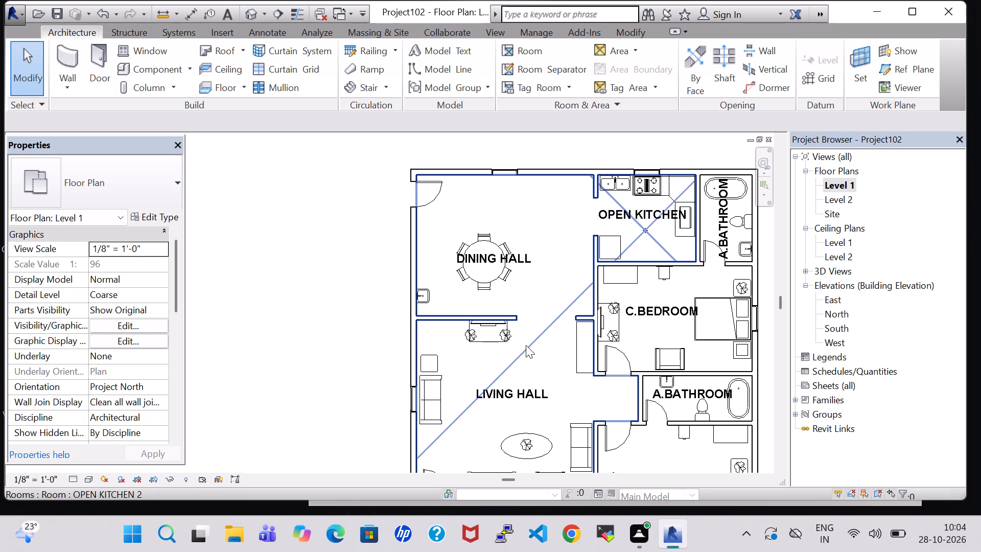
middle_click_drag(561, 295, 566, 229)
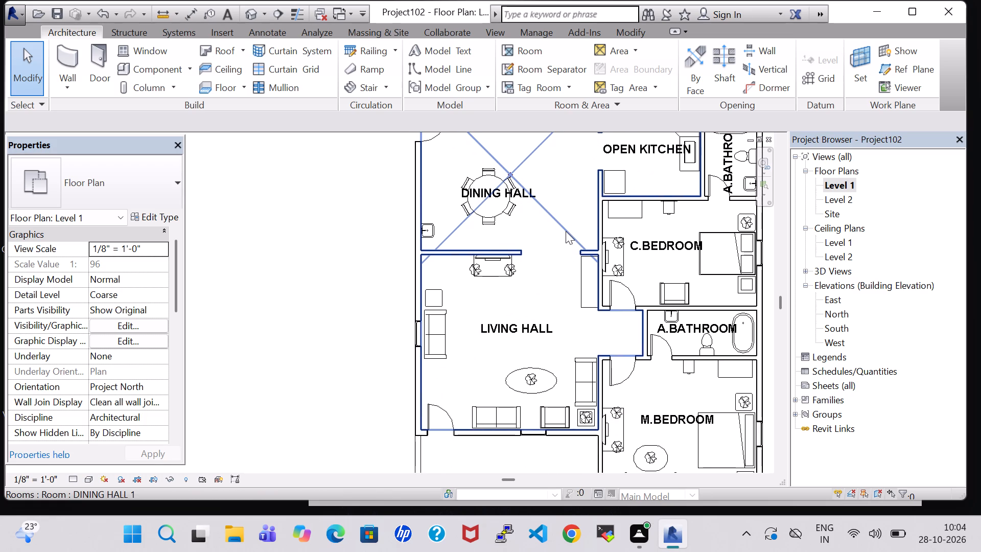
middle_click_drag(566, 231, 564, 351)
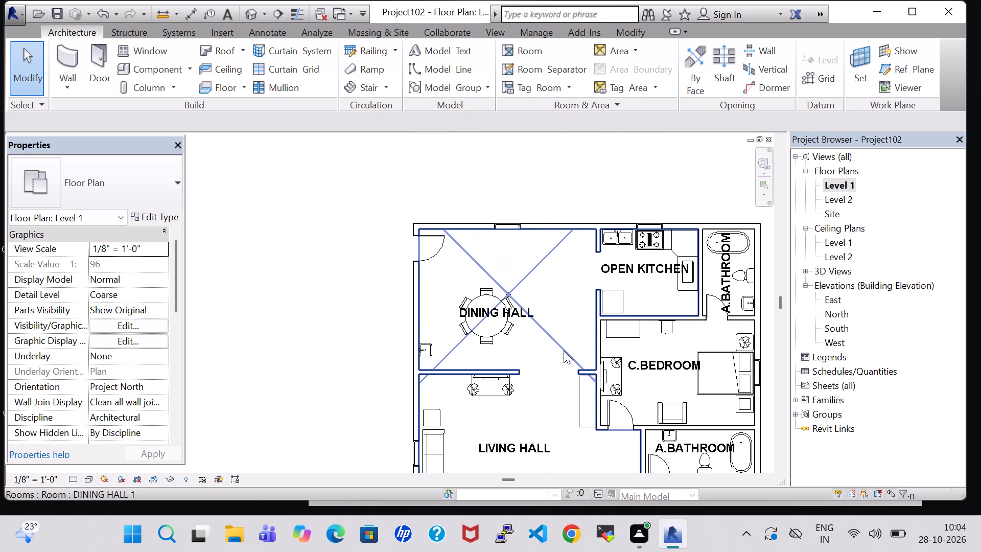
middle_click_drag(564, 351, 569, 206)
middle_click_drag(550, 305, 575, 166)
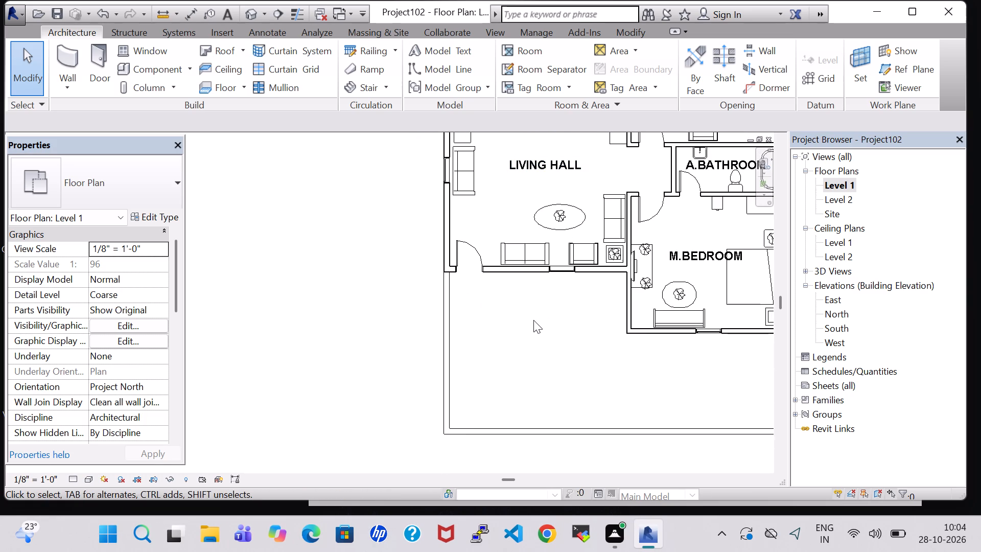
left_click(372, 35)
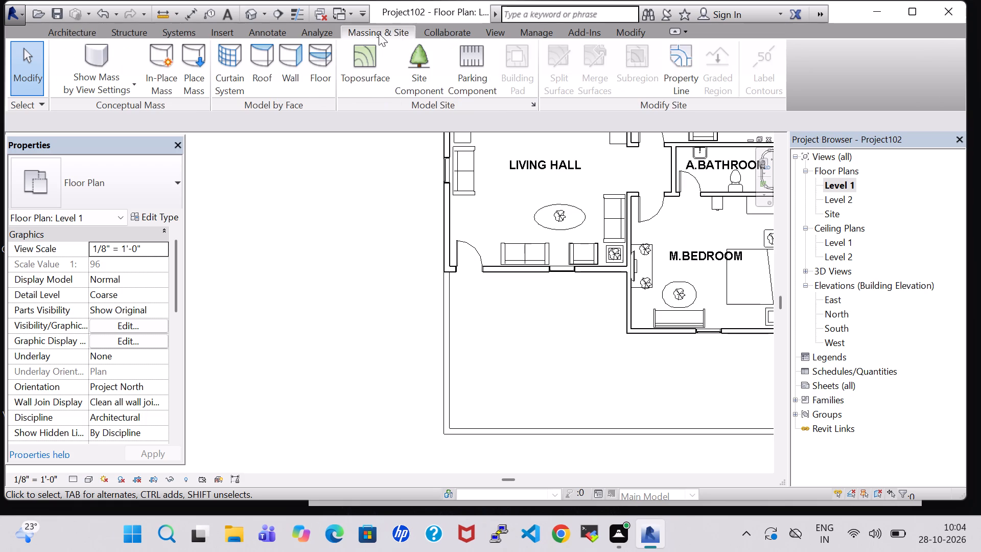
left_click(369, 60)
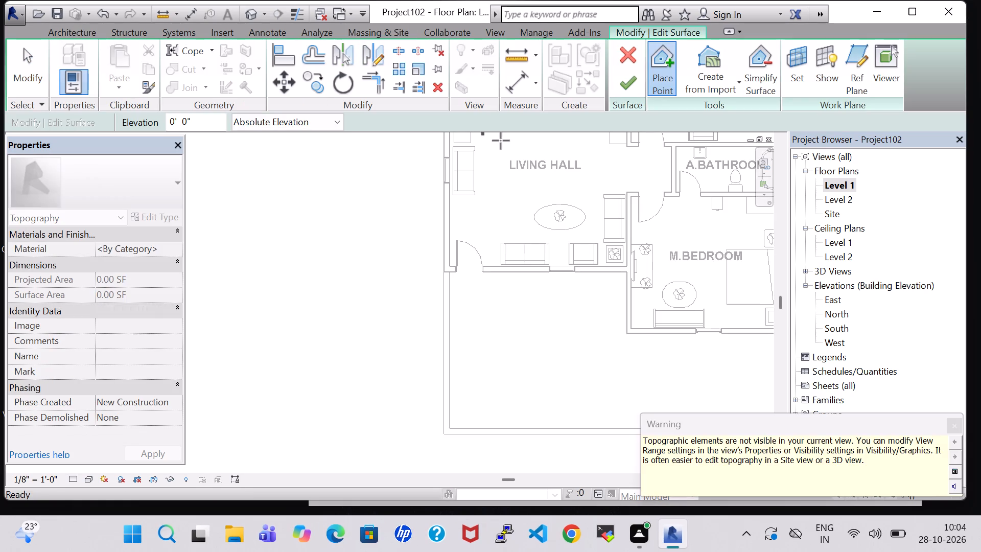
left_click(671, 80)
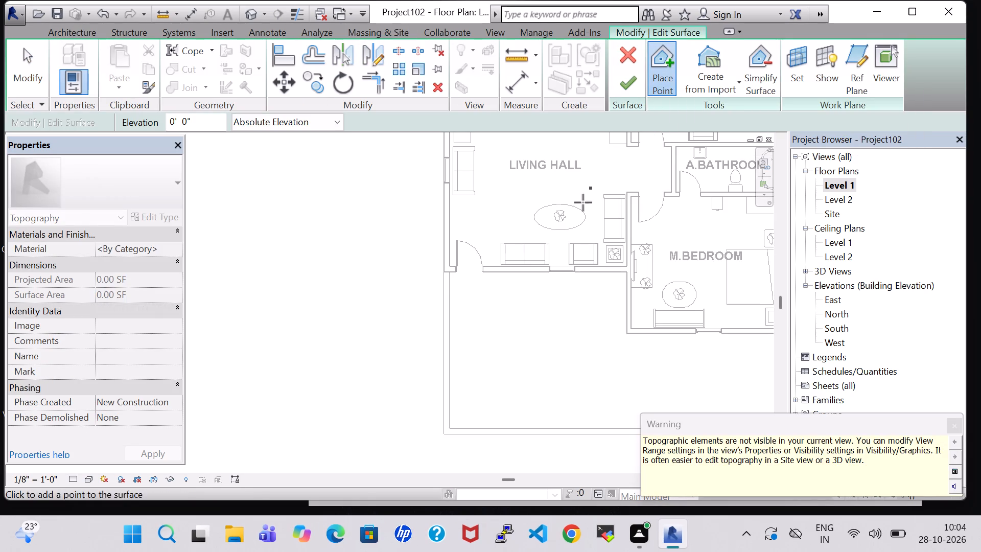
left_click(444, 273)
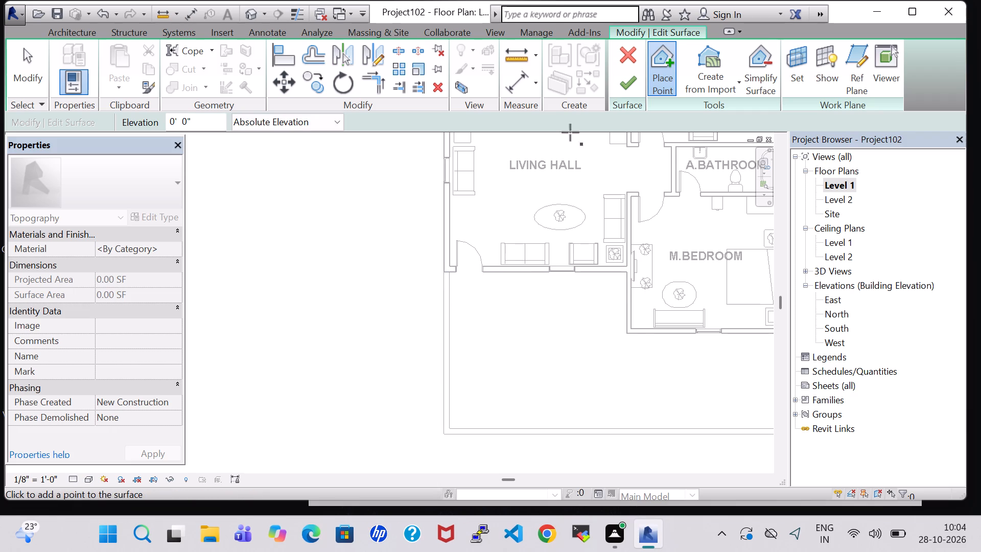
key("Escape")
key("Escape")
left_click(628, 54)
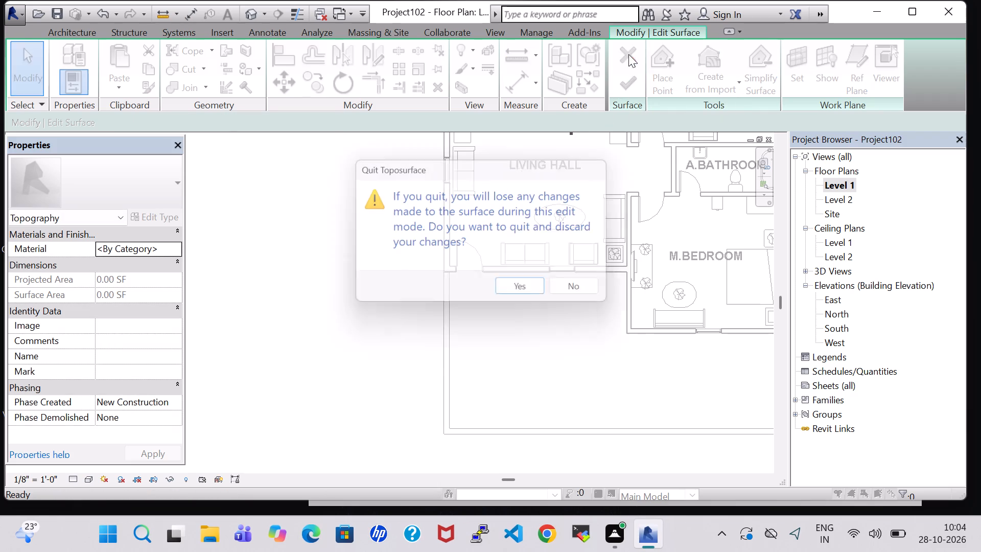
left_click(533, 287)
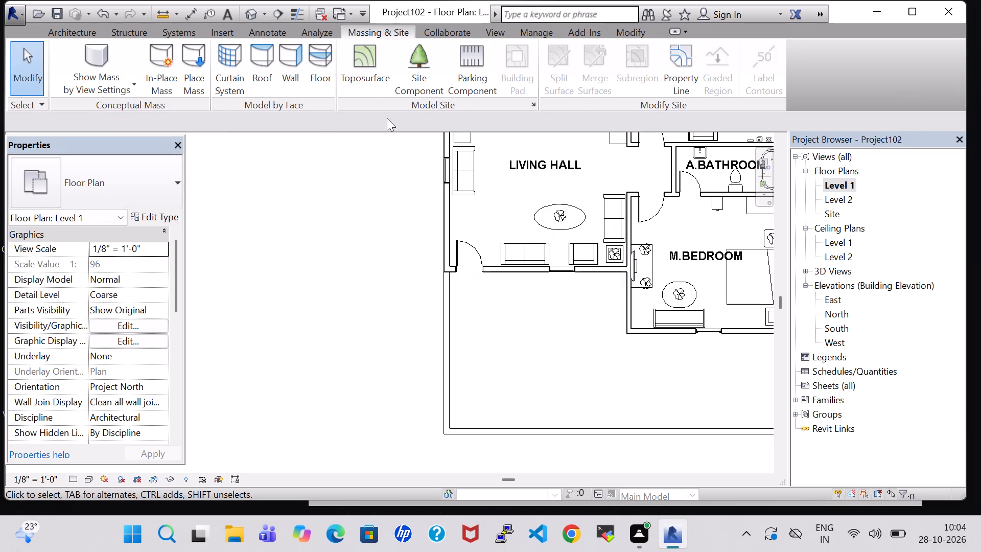
Load the RPC Beetle family from the Entourage folder and place one car in the front yard south of the living hall.
left_click(89, 30)
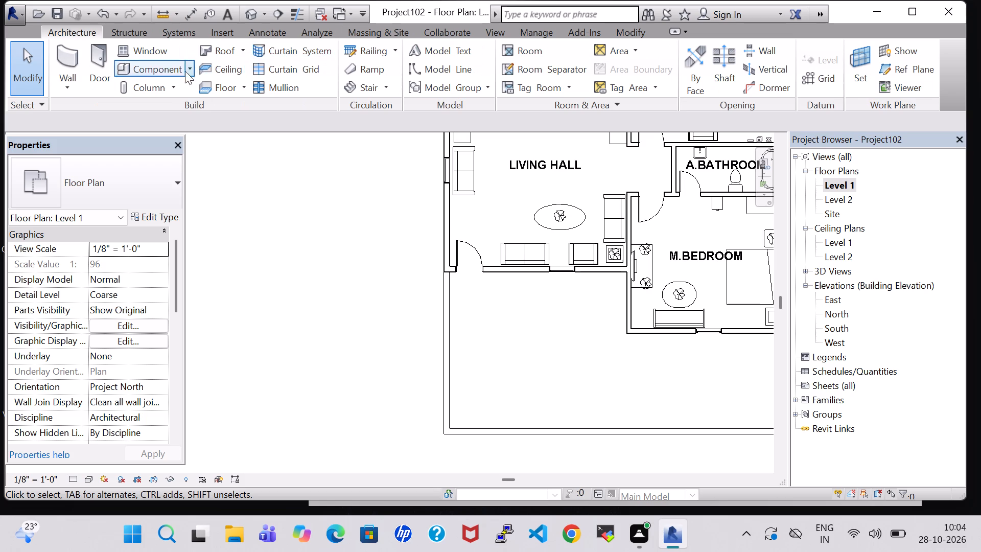
left_click(175, 71)
left_click(628, 75)
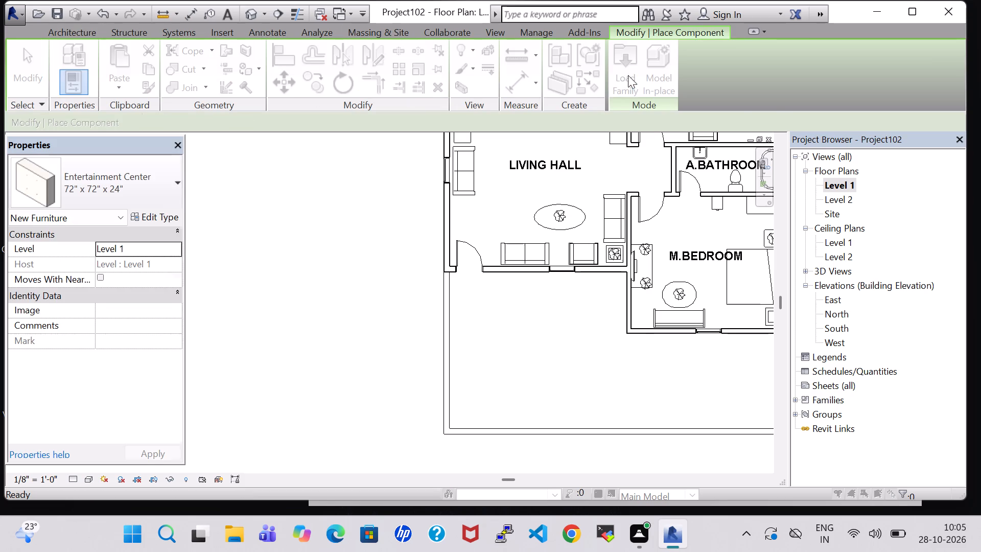
double_click(450, 355)
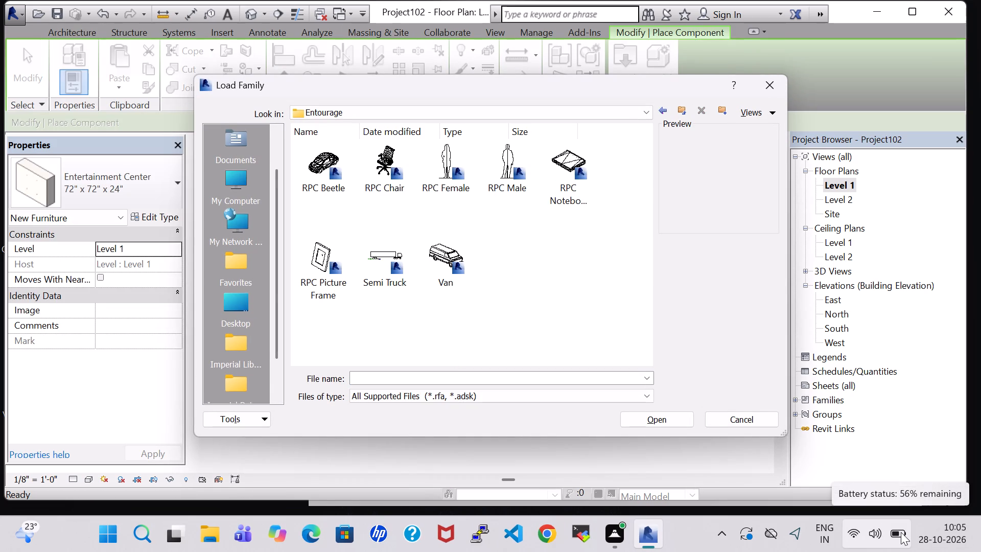
left_click(318, 163)
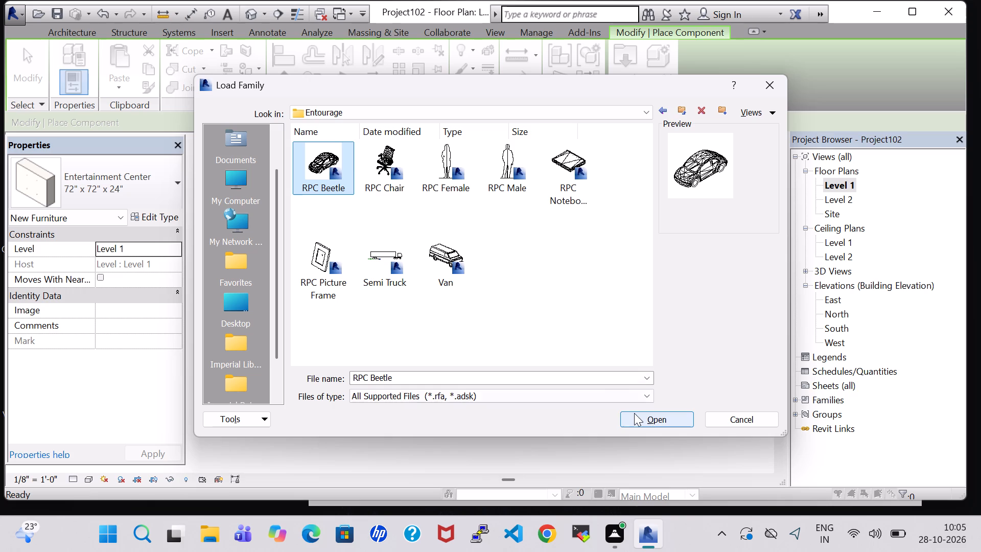
left_click(634, 413)
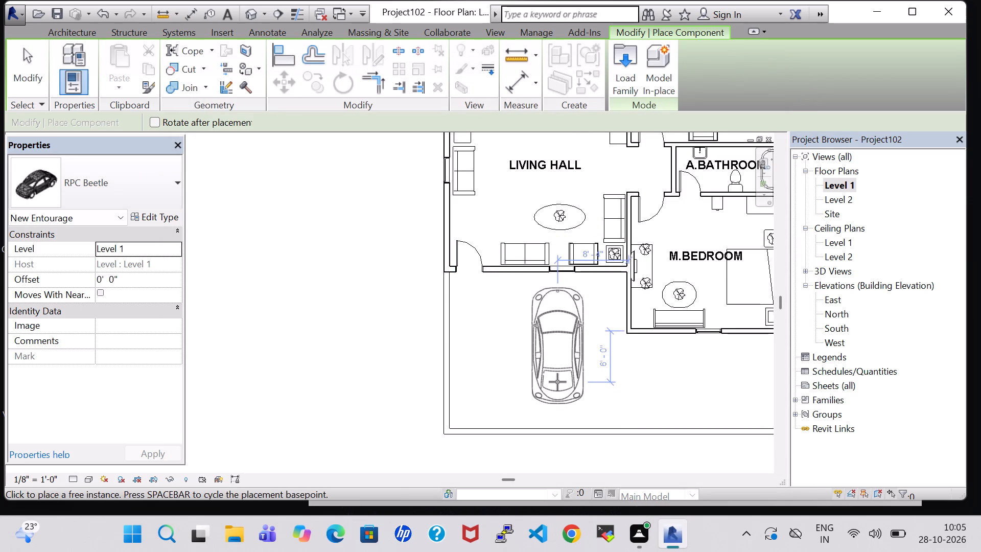
scroll(557, 382, "up", 1)
left_click(559, 371)
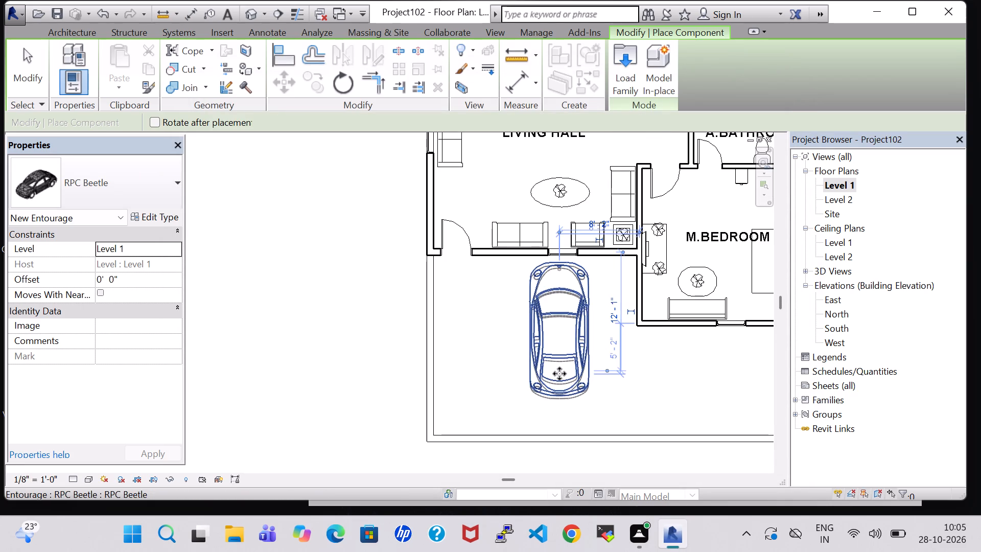
key("Escape")
key("Escape")
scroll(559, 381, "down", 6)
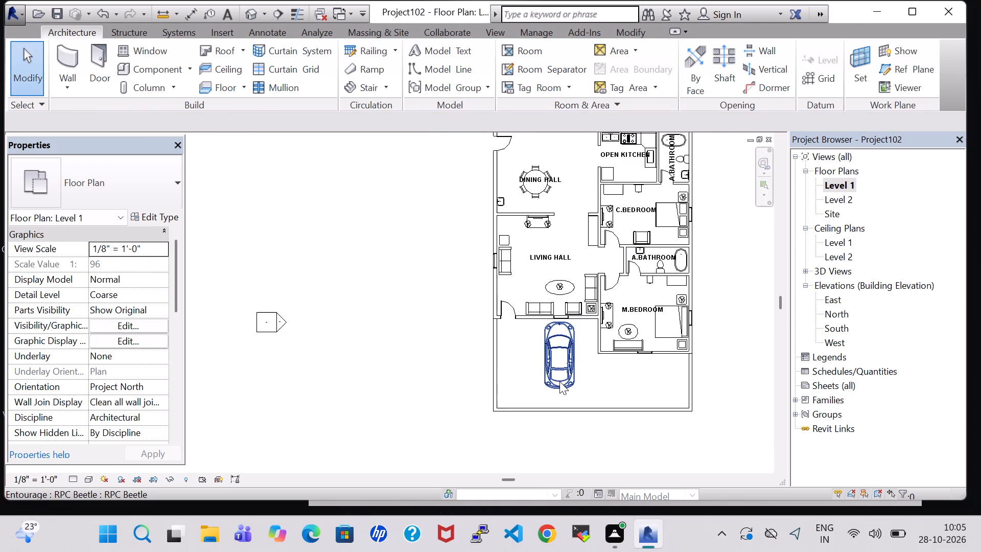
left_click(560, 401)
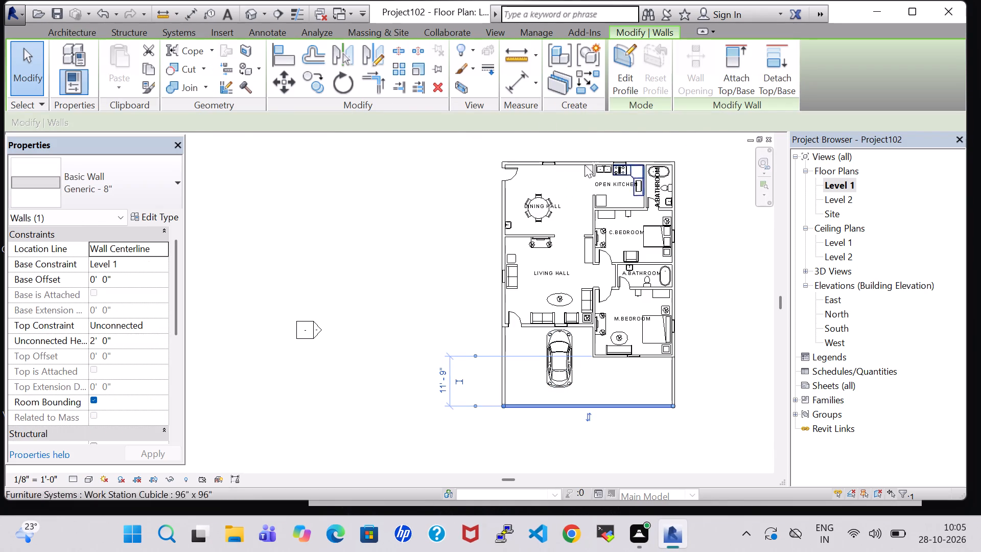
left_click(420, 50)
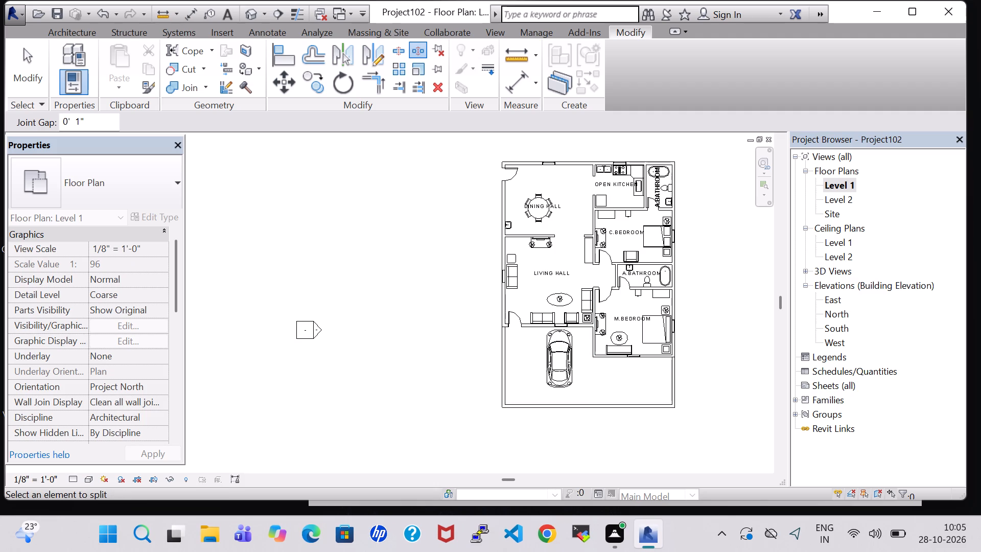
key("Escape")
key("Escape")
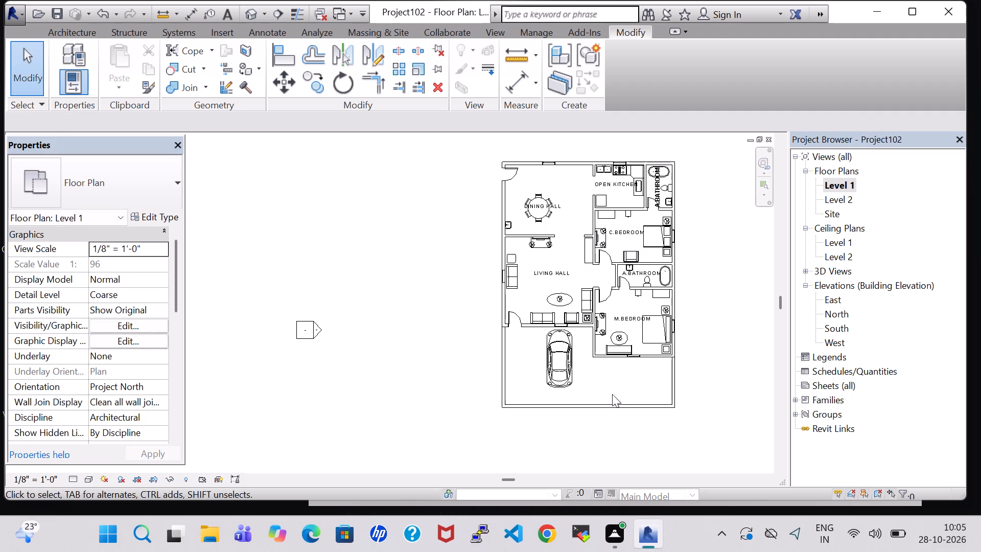
Split the front boundary wall in line with M.BEDROOM's west wall, about 21' 4" from the boundary's west side.
left_click(405, 54)
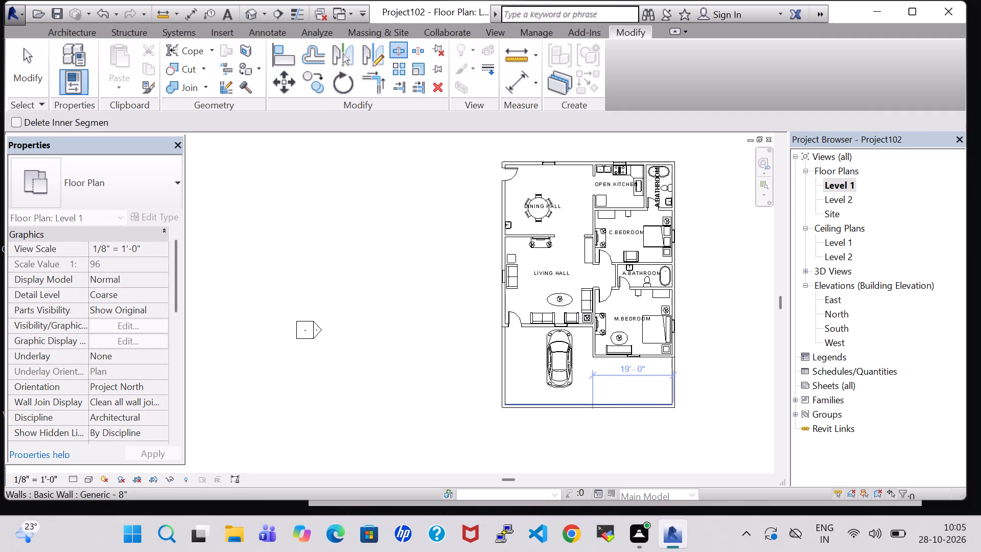
scroll(593, 403, "up", 4)
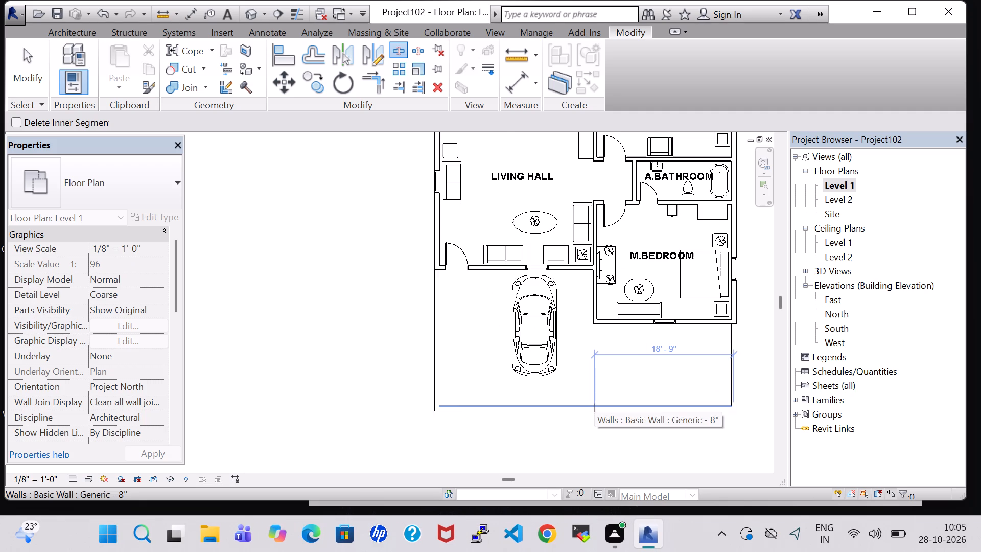
left_click(595, 403)
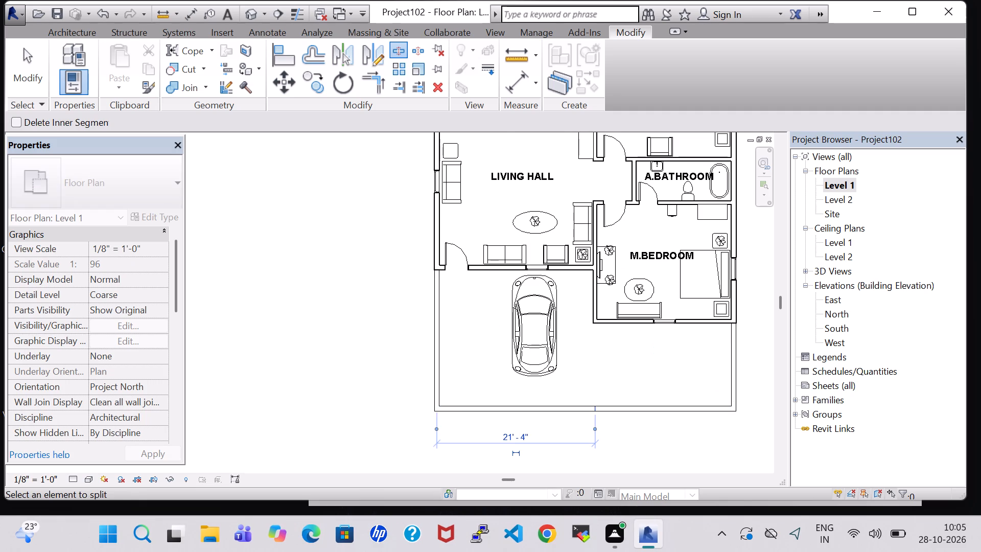
key("Escape")
key("Escape")
Delete the western segment of the front boundary wall, south of the car.
left_click(563, 407)
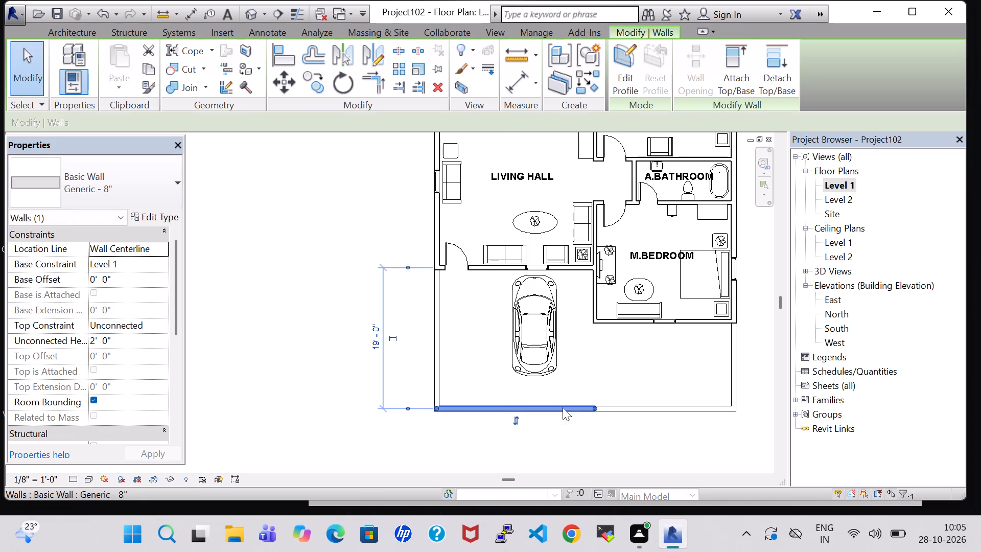
key("Delete")
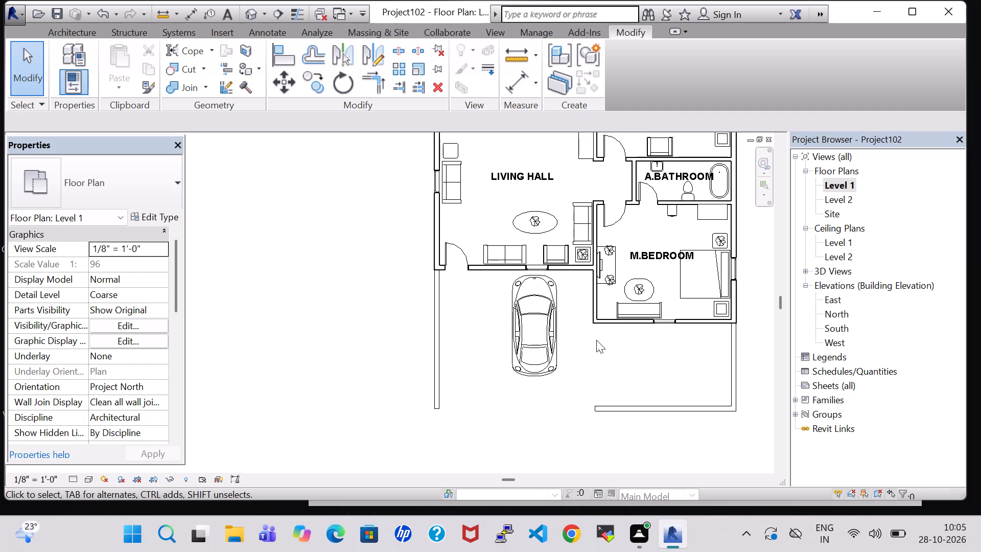
Nudge the remaining front boundary wall segment one increment west at its free end.
left_click(594, 409)
key("Left")
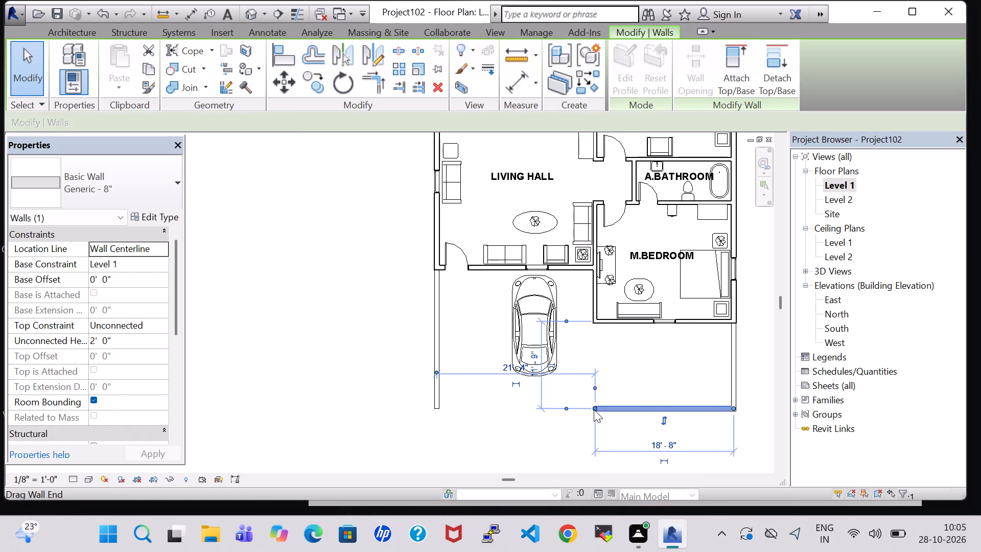
left_click(556, 441)
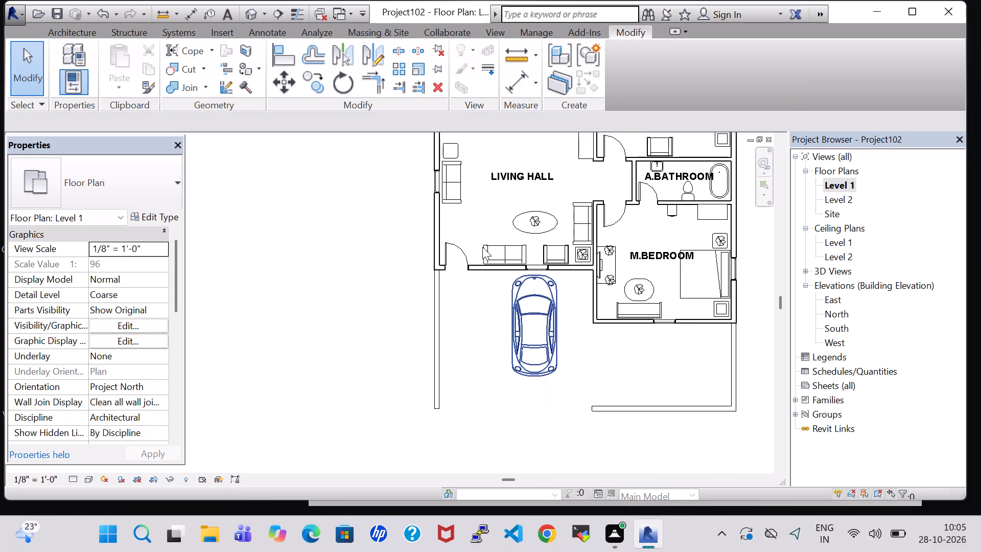
Create a U-shaped winder stair with a 3' 0" run from Level 1 to Level 2, just south of M.BEDROOM, with its open side facing west.
left_click(87, 36)
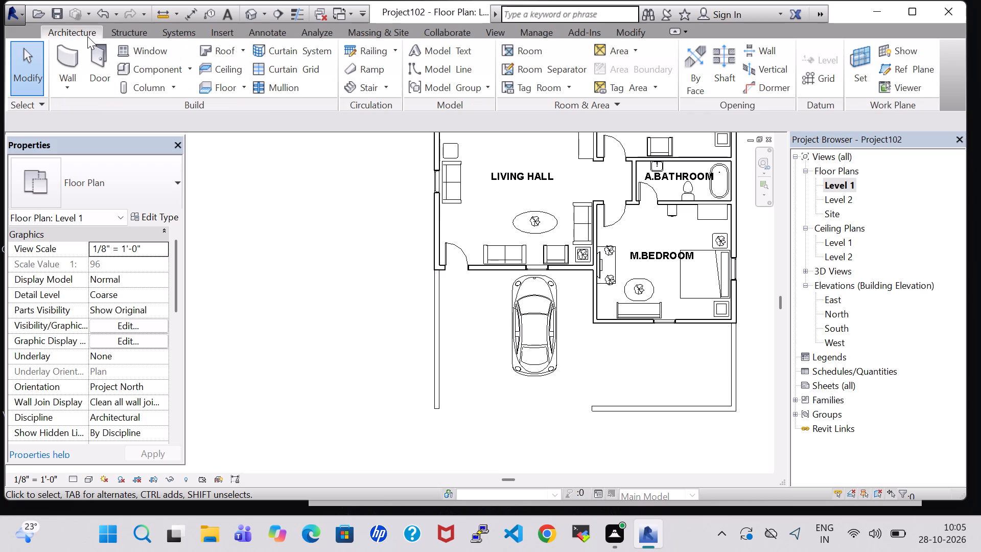
left_click(366, 88)
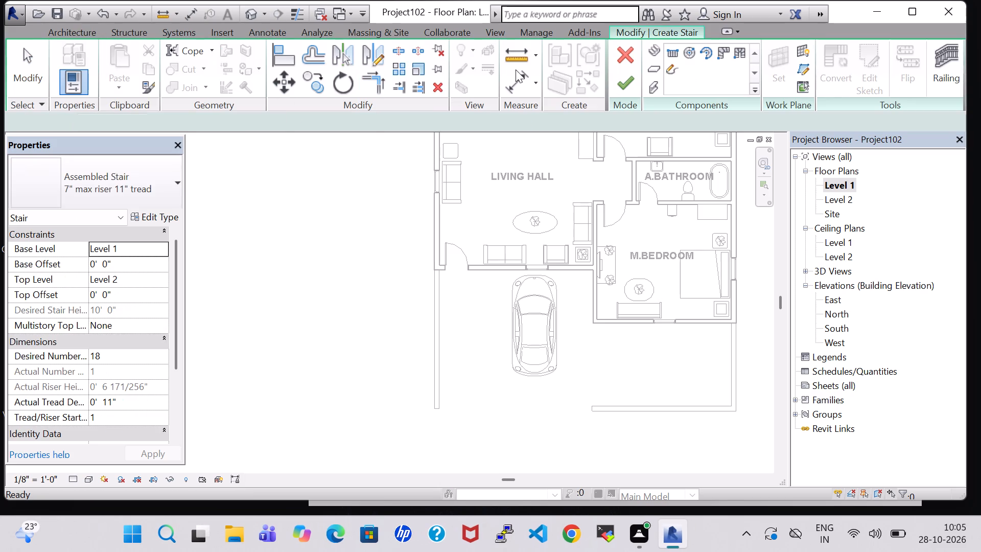
left_click(739, 53)
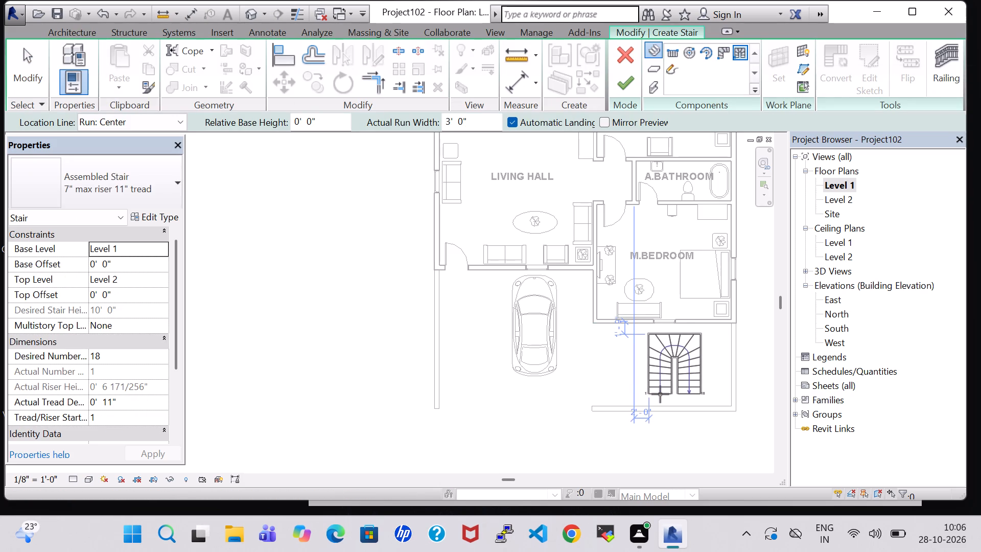
key("space")
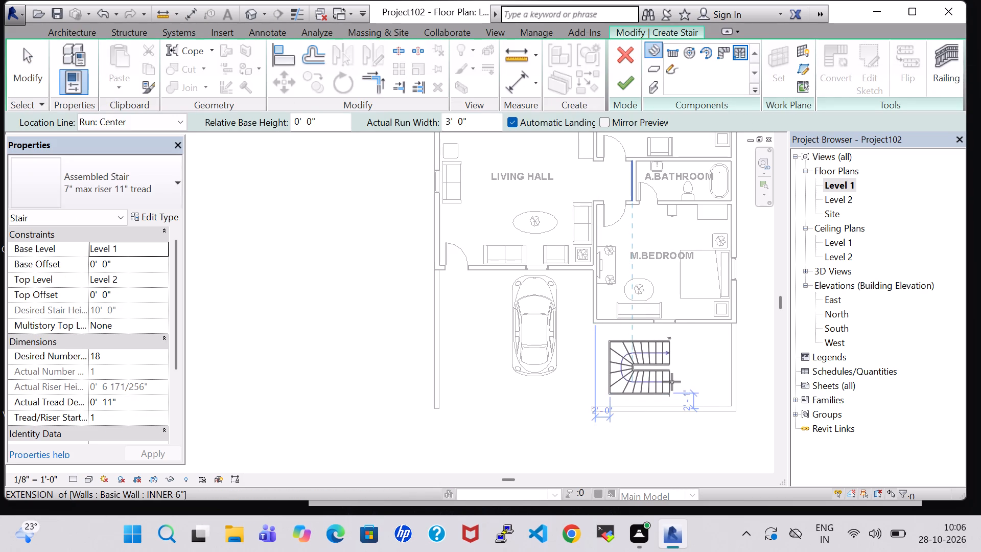
key("space")
key("space")
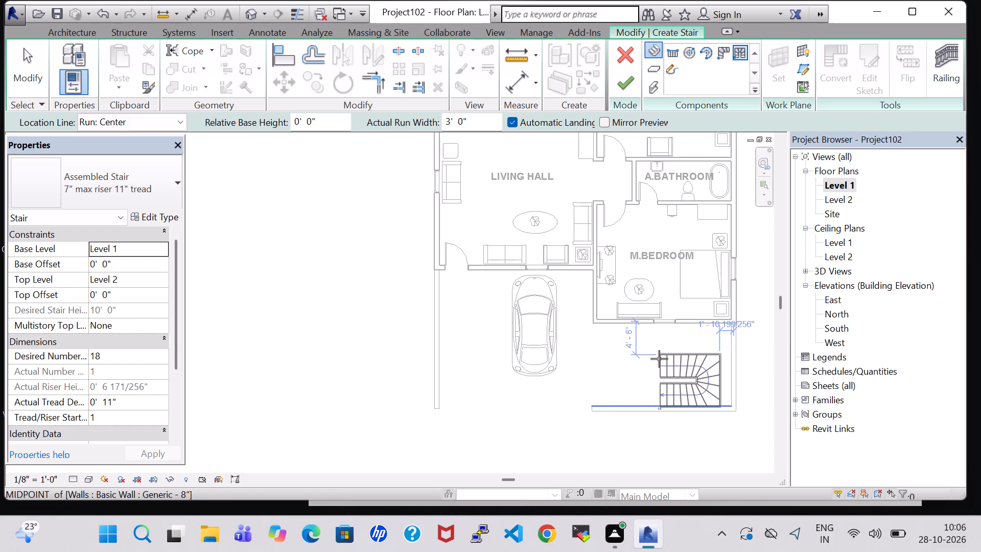
scroll(656, 350, "up", 2)
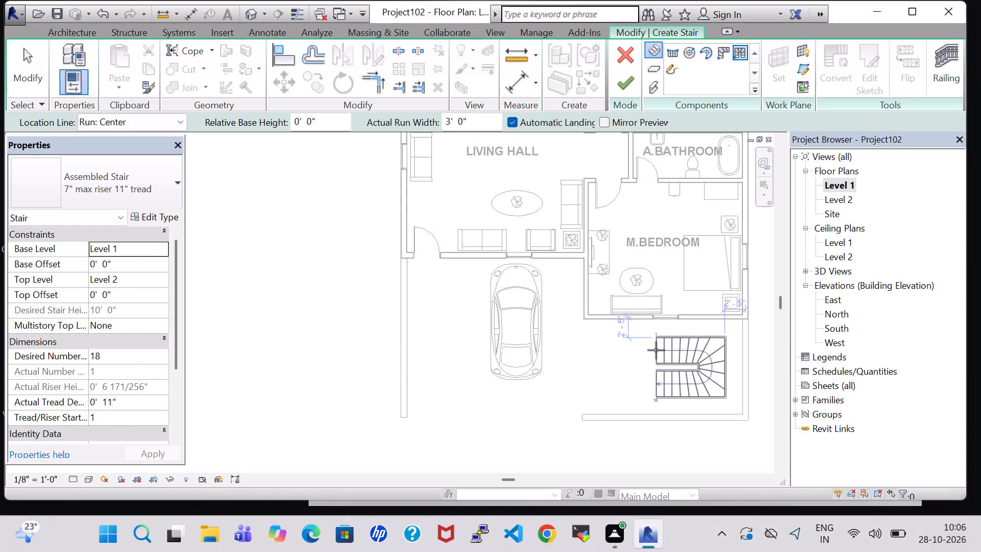
scroll(656, 350, "up", 1)
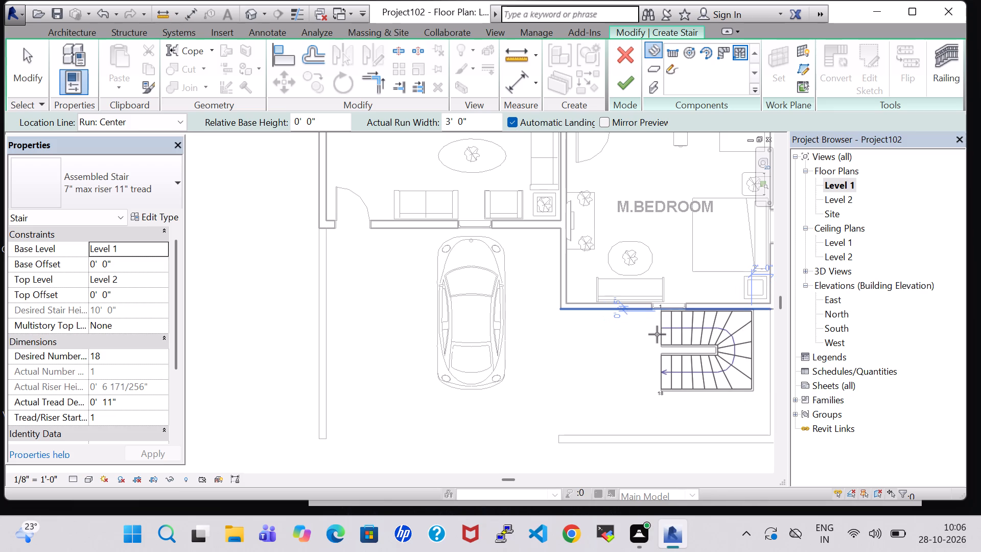
left_click(656, 336)
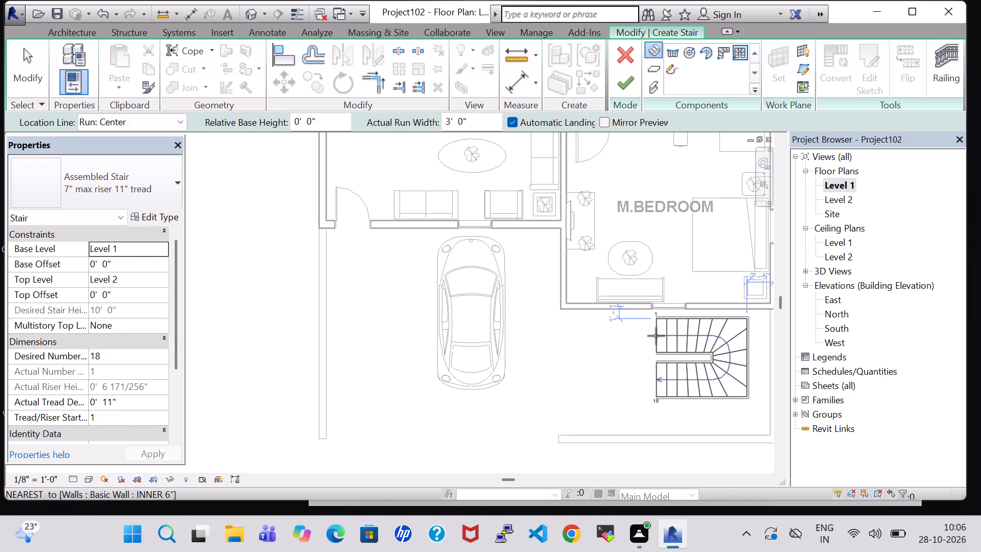
left_click(617, 89)
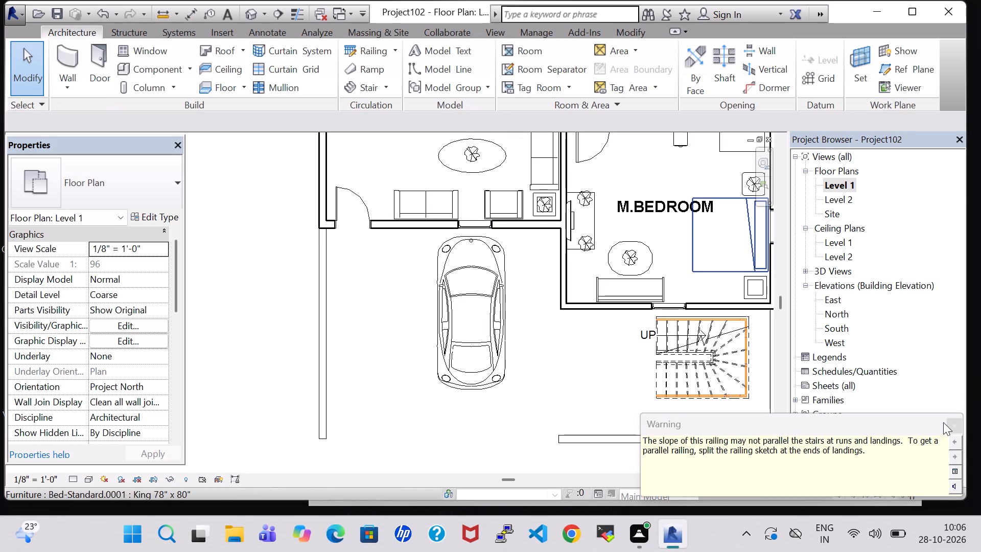
left_click(959, 425)
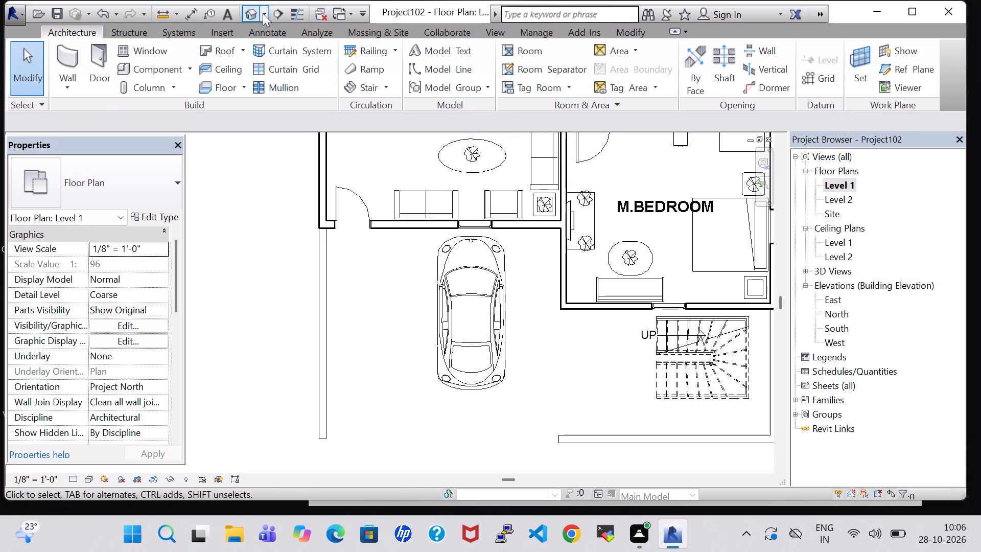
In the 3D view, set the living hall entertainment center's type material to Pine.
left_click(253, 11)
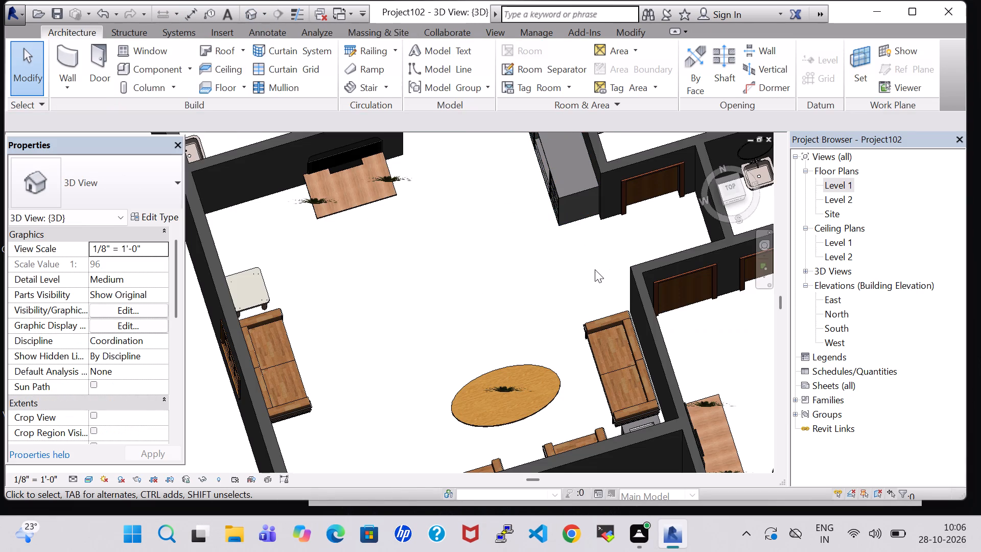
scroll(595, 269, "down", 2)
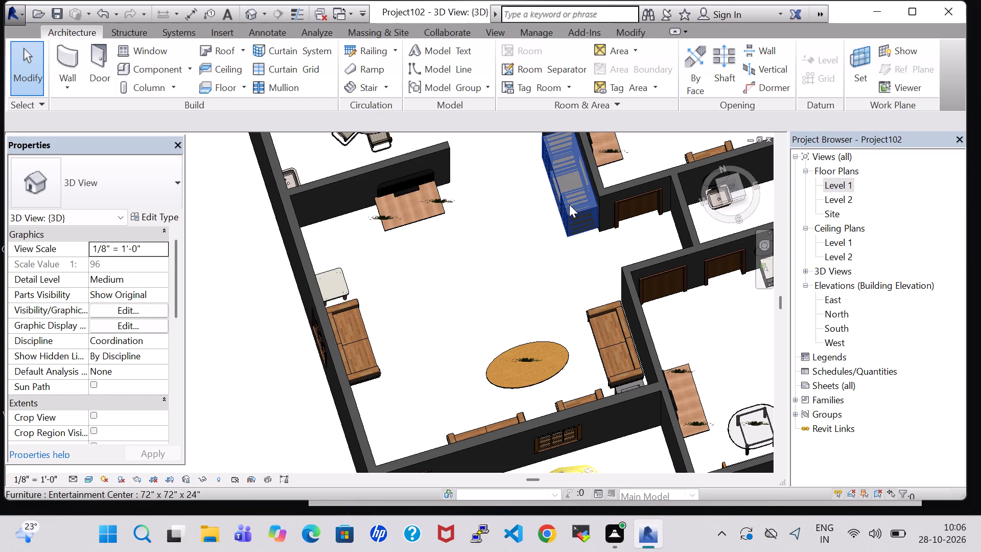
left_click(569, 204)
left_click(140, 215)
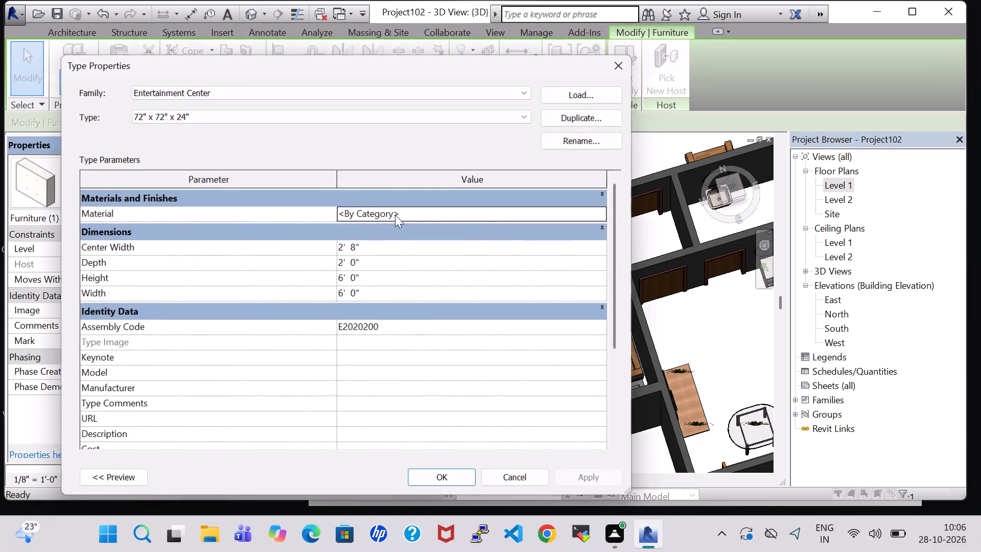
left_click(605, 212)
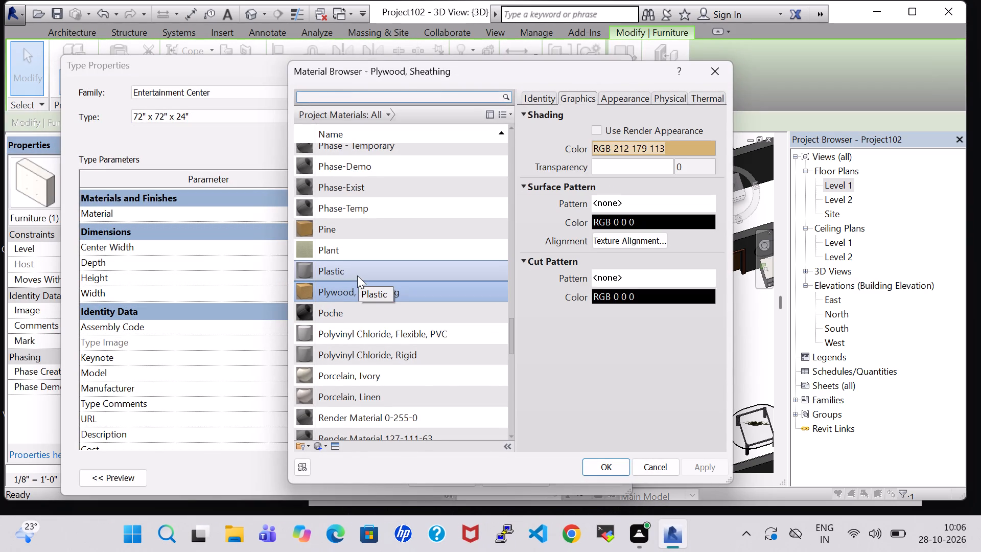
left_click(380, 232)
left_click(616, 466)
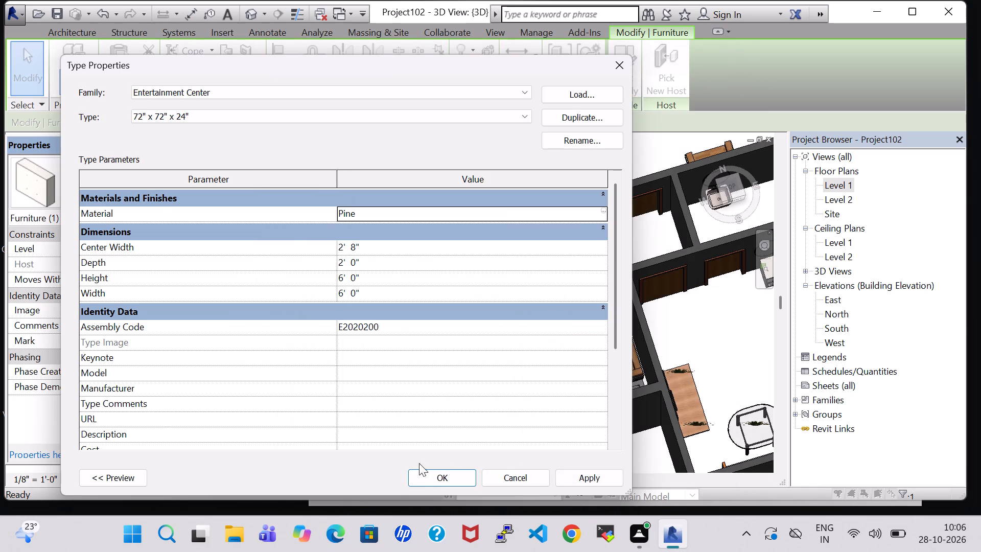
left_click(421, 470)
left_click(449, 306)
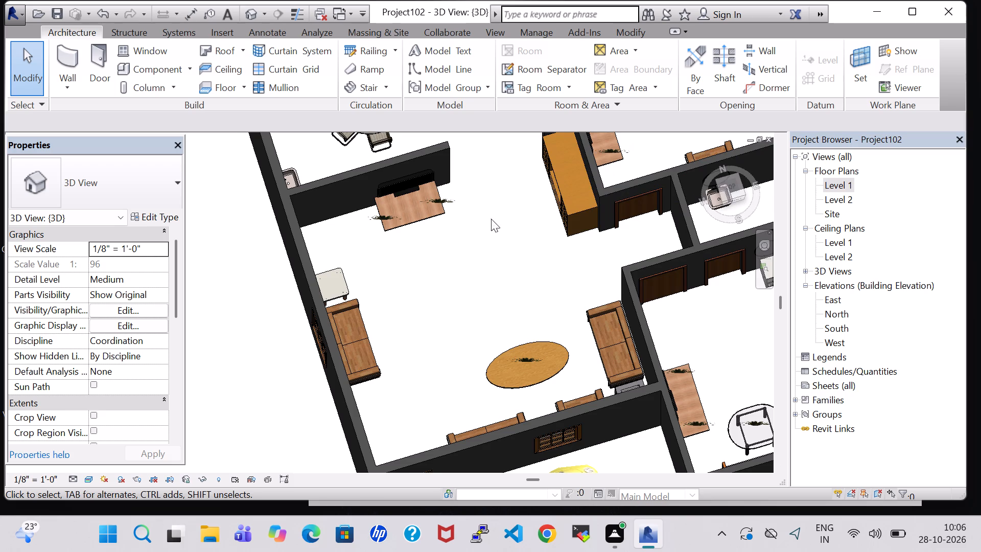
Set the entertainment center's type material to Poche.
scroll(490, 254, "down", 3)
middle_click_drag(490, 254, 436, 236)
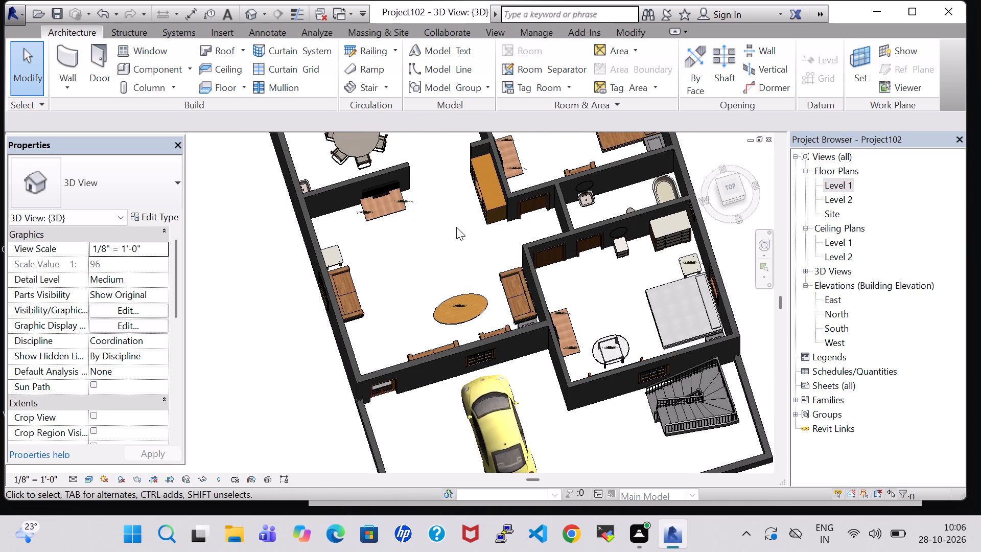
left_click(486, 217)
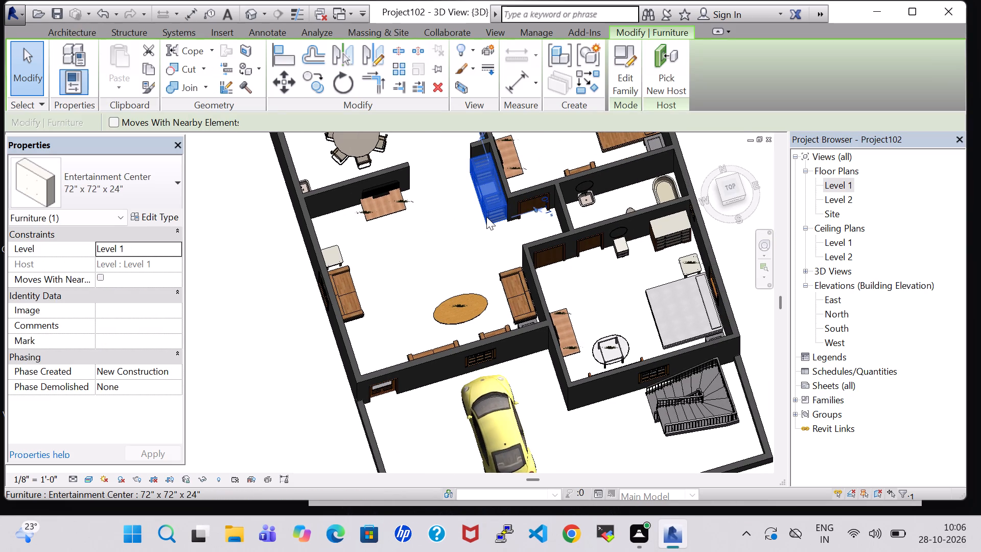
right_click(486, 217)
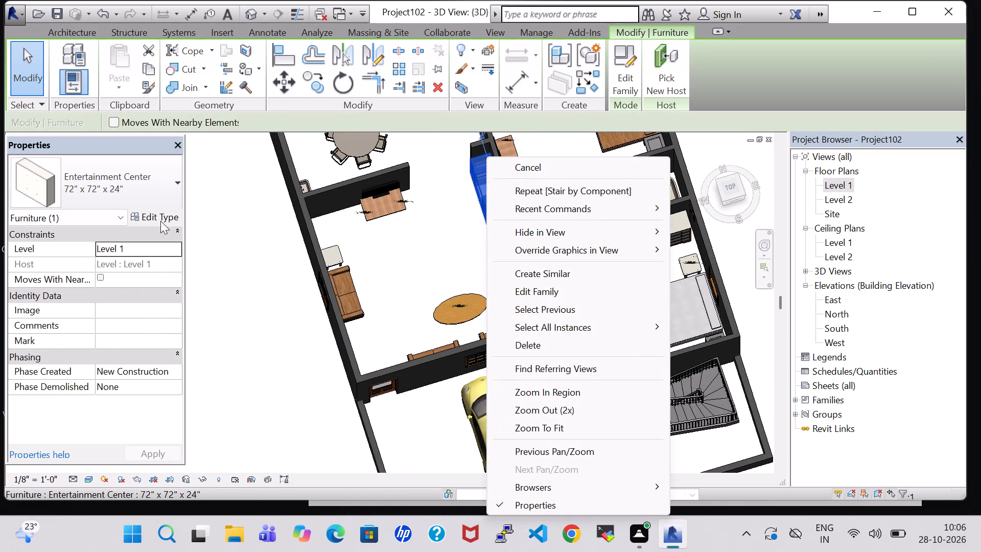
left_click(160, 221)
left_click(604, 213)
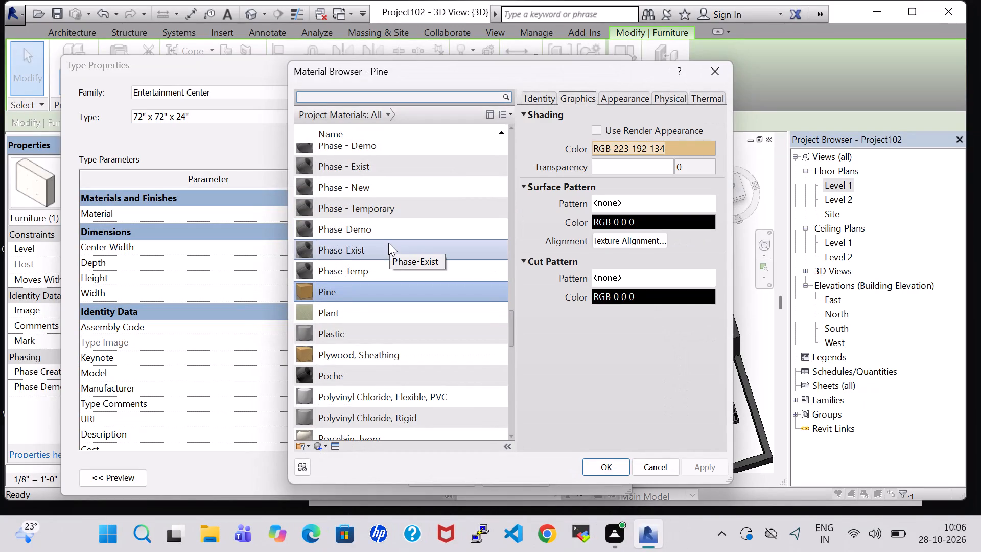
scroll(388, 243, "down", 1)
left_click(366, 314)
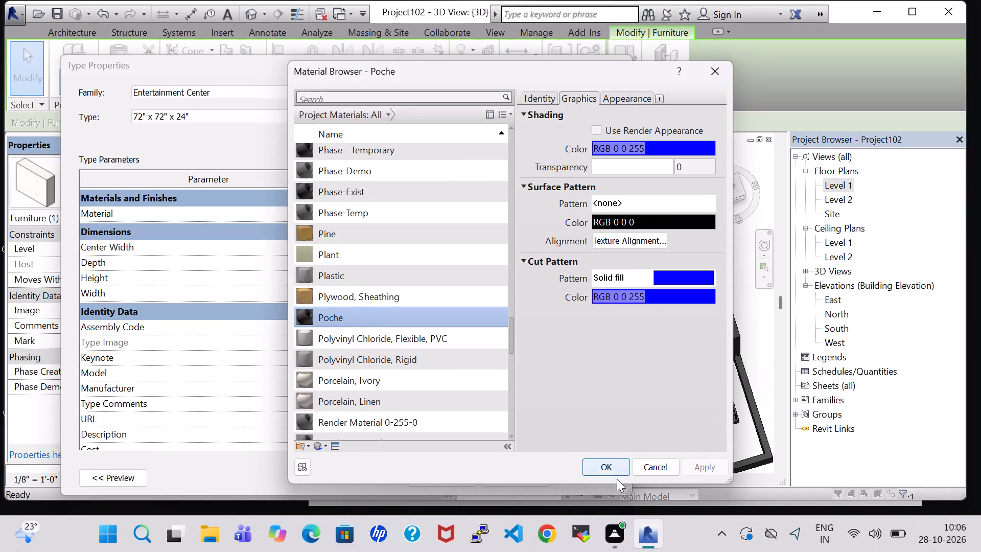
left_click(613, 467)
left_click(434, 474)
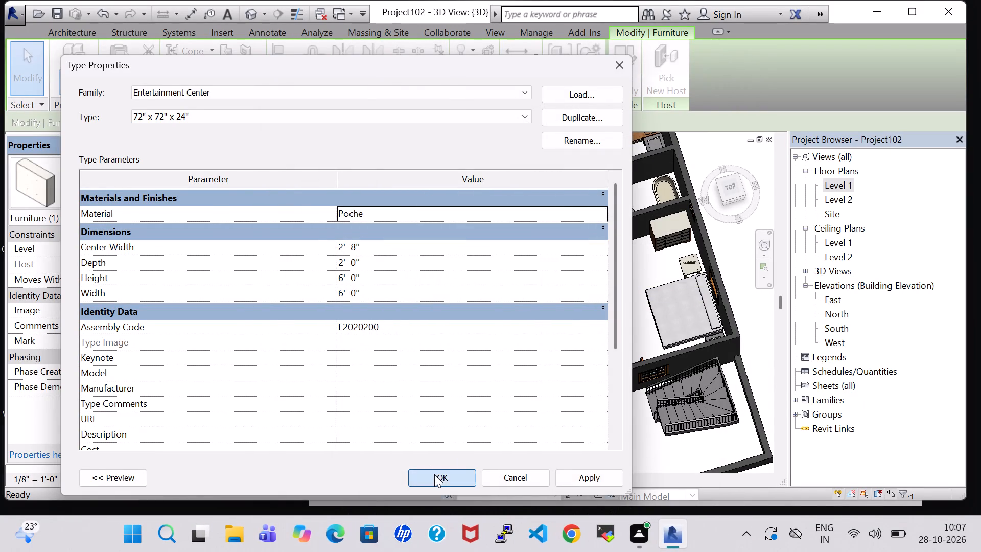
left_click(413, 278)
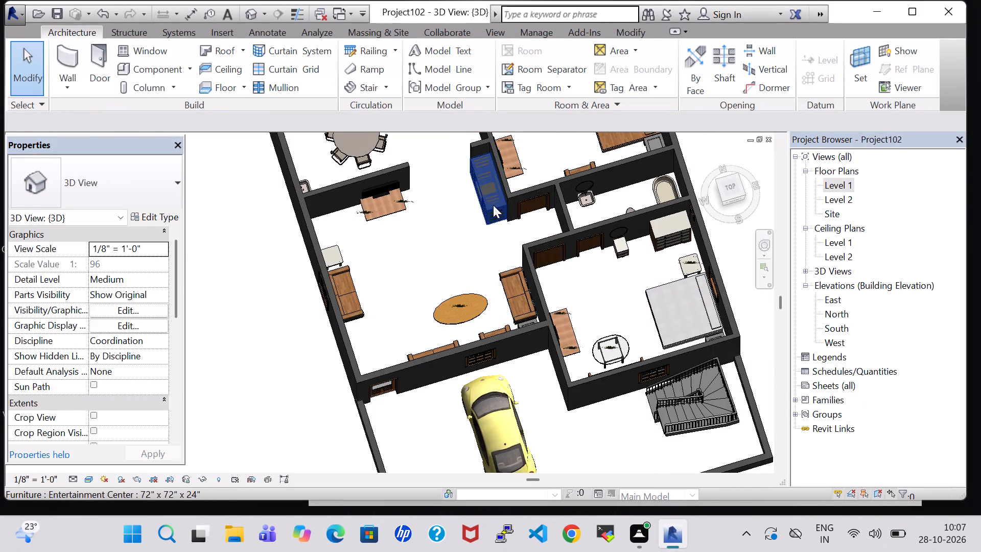
Set the entertainment center's type material to Porcelain, Linen.
left_click(493, 205)
left_click(161, 213)
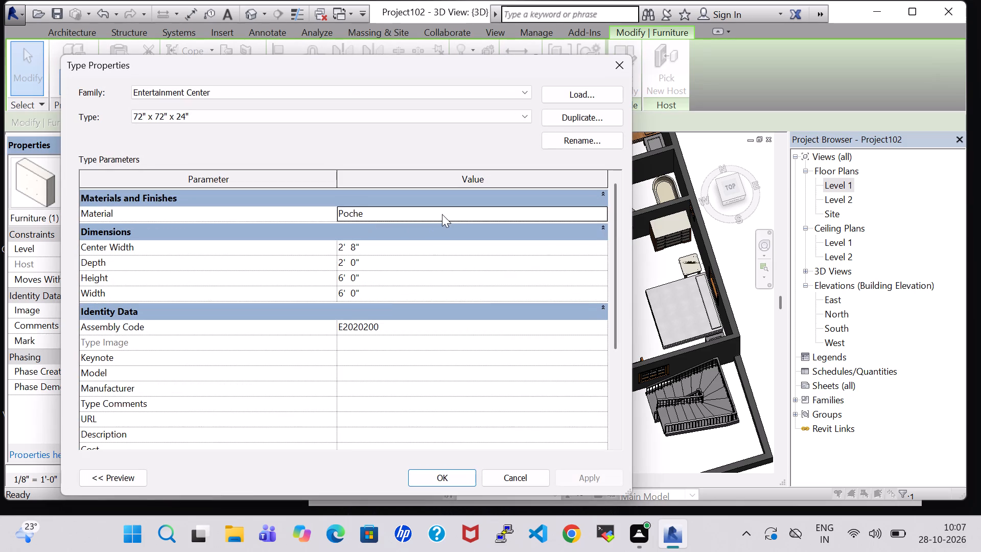
left_click(601, 212)
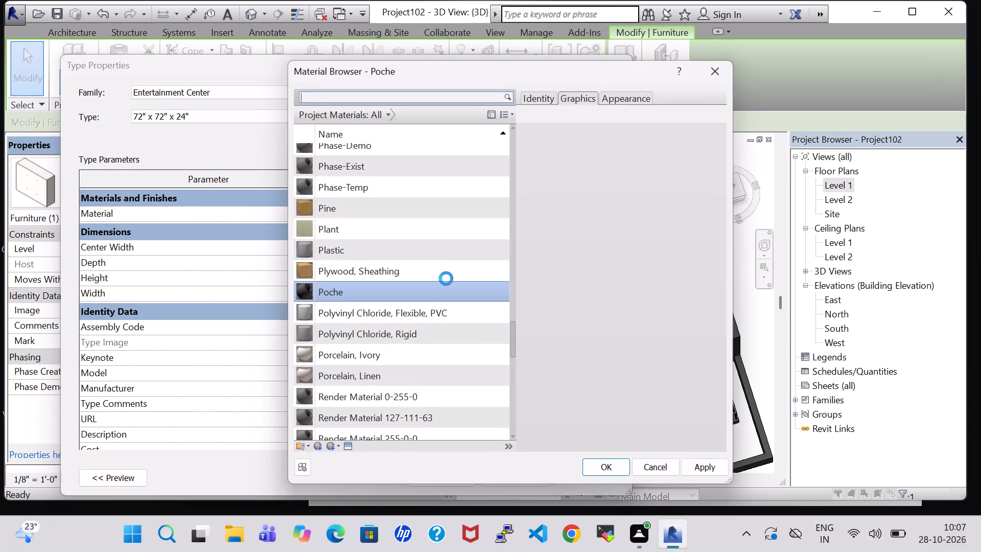
scroll(342, 347, "down", 1)
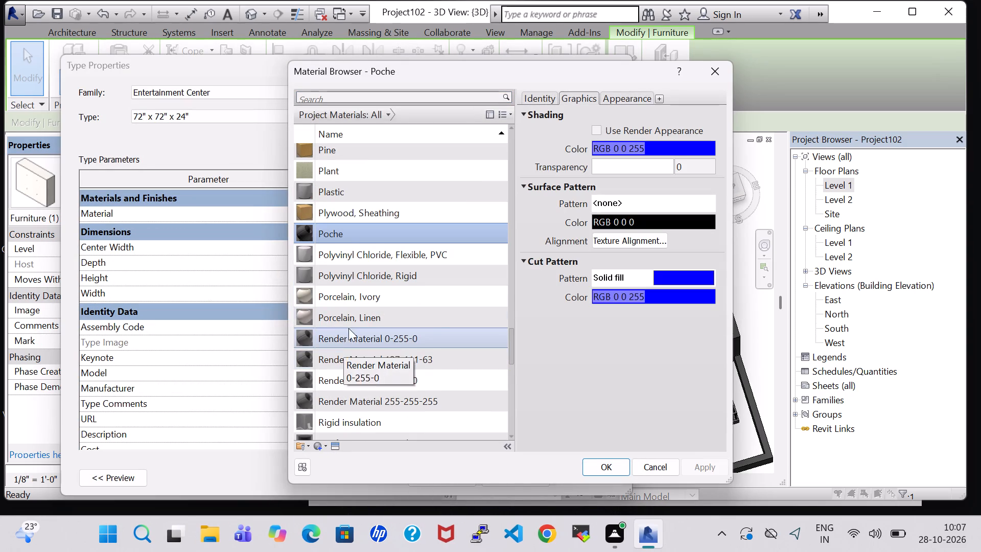
left_click(349, 318)
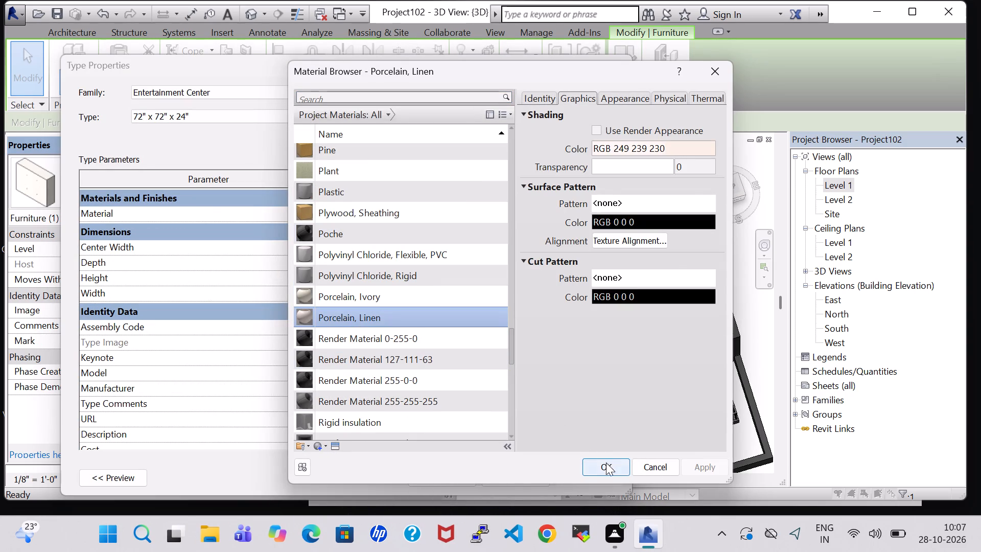
double_click(606, 463)
left_click(435, 474)
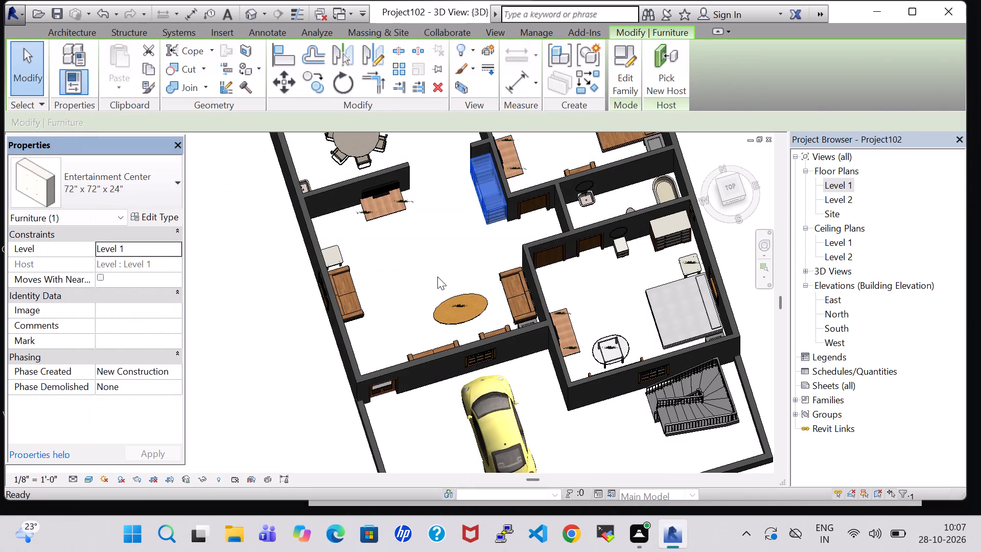
left_click(437, 277)
Examine the furnished rooms, front boundary wall and outdoor stair in the 3D view and Level 1 plan, including the stair beside the M.BEDROOM window.
middle_click_drag(460, 251, 465, 249, "shift")
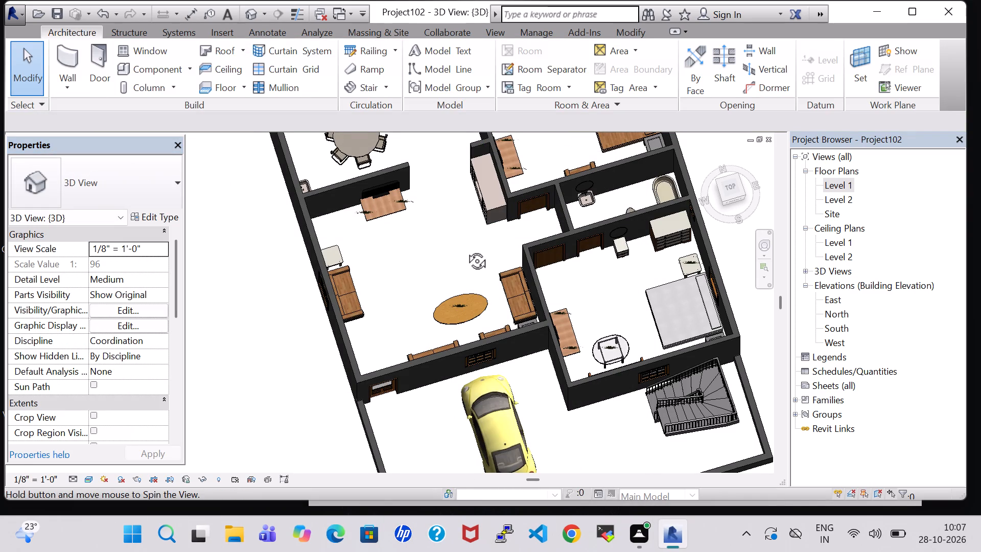
middle_click_drag(465, 249, 507, 146, "shift")
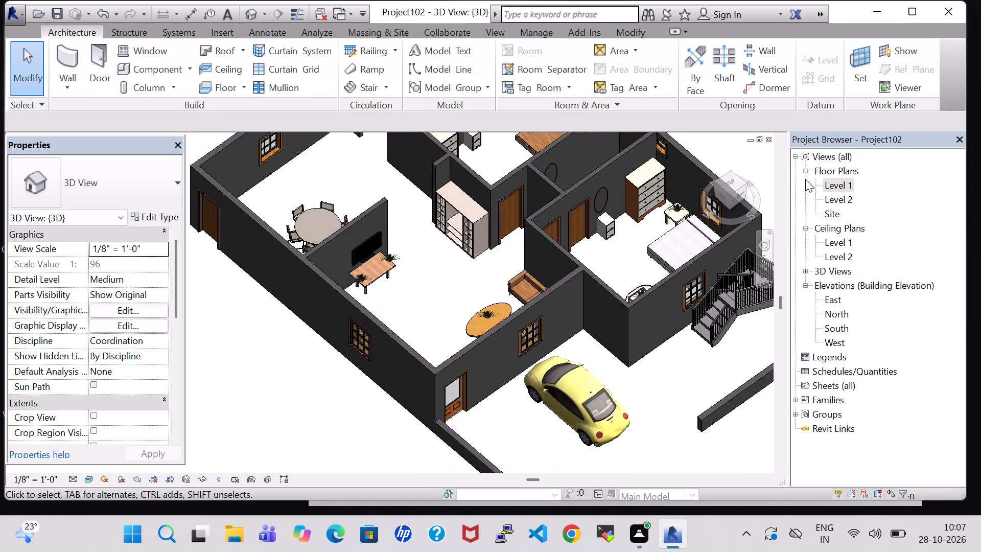
double_click(841, 187)
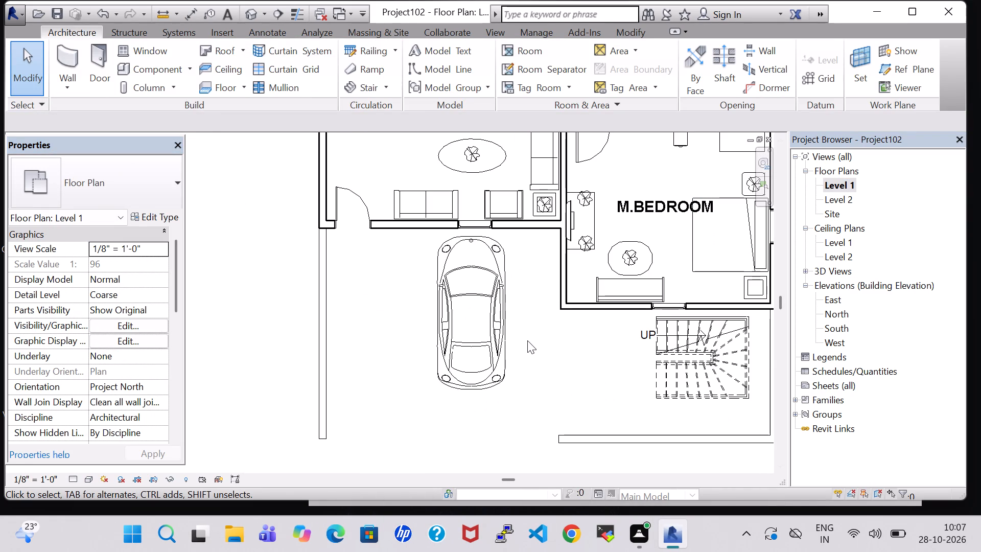
left_click(589, 438)
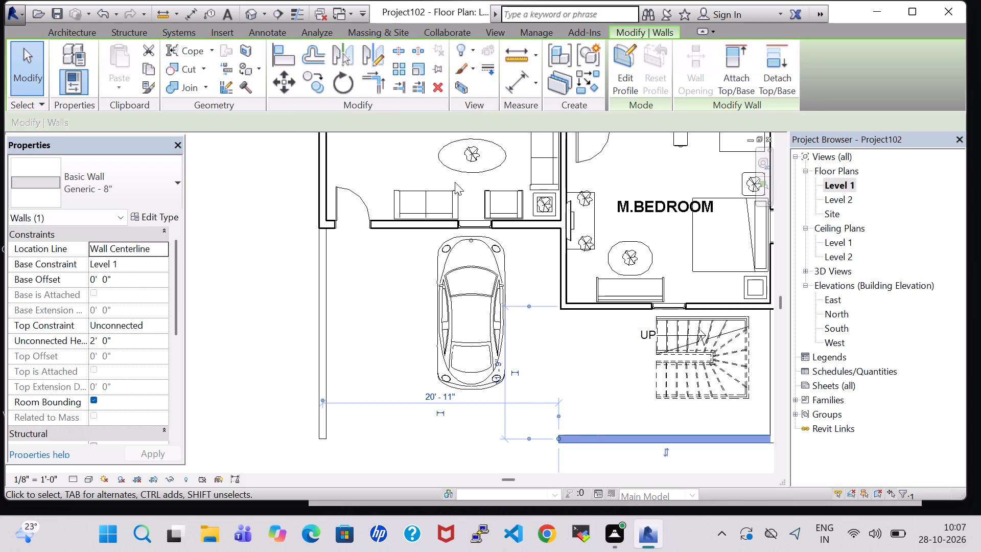
left_click(246, 12)
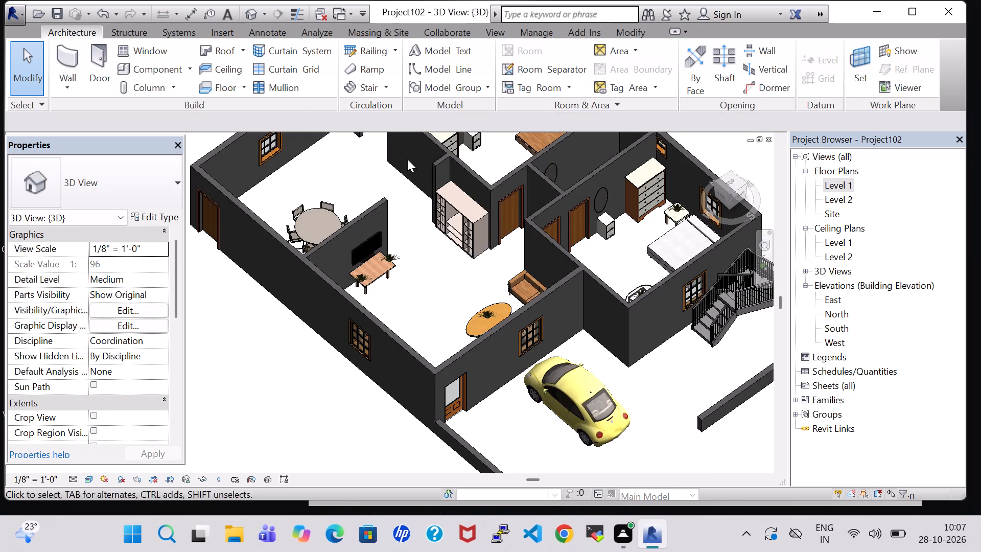
scroll(741, 271, "up", 4)
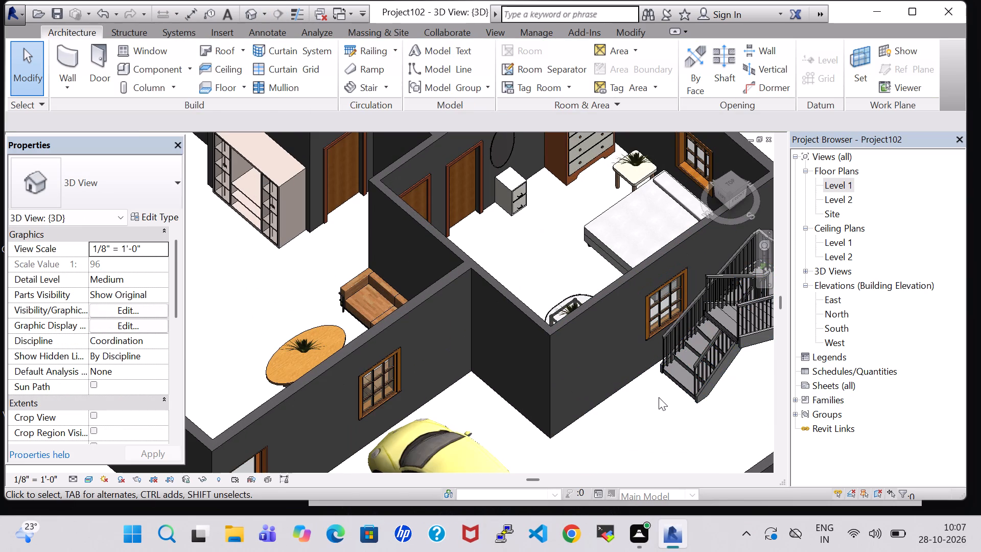
middle_click_drag(658, 398, 599, 316, "shift")
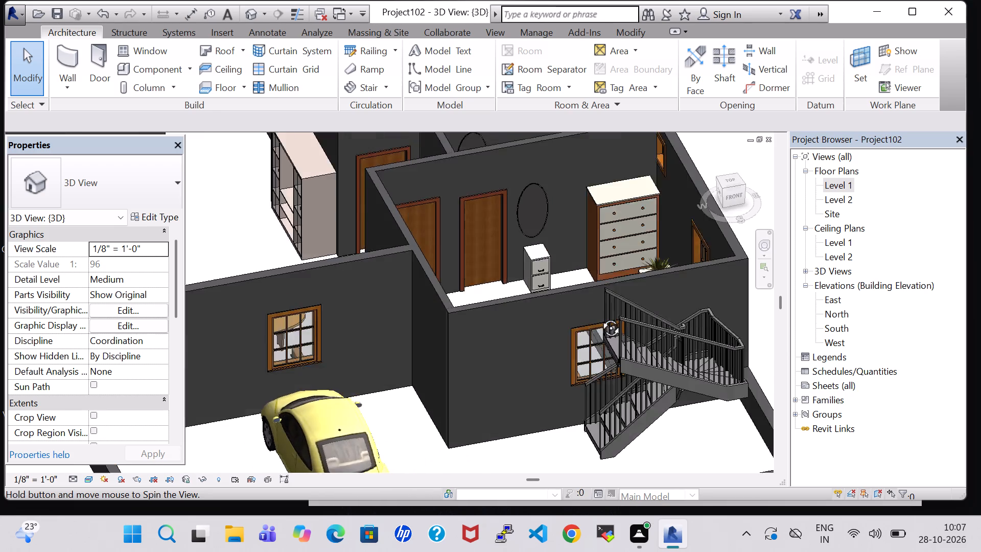
middle_click_drag(599, 316, 580, 280, "shift")
In the Level 1 plan, shift the M.BEDROOM south window west, clear of the stair, to about 5' 7" from the room's west wall.
double_click(840, 185)
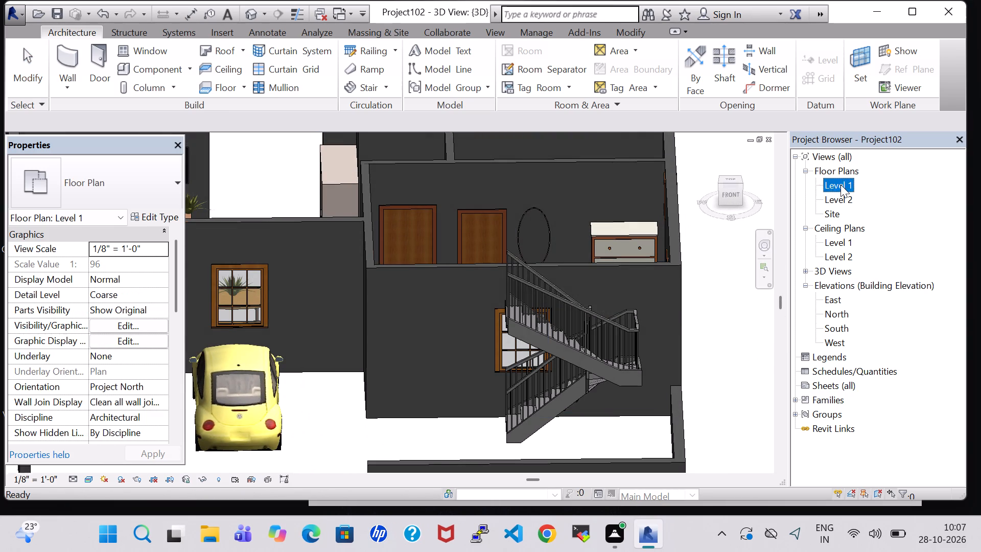
left_click(660, 307)
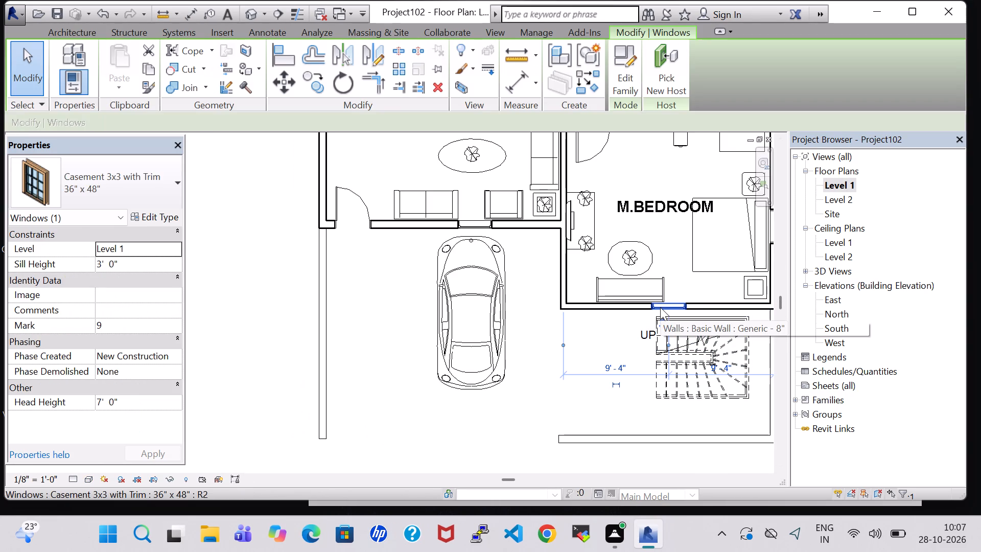
key("Left")
key("Left")
key("Left")
key("Left")
key("Left")
key("Left")
key("Left")
key("Left")
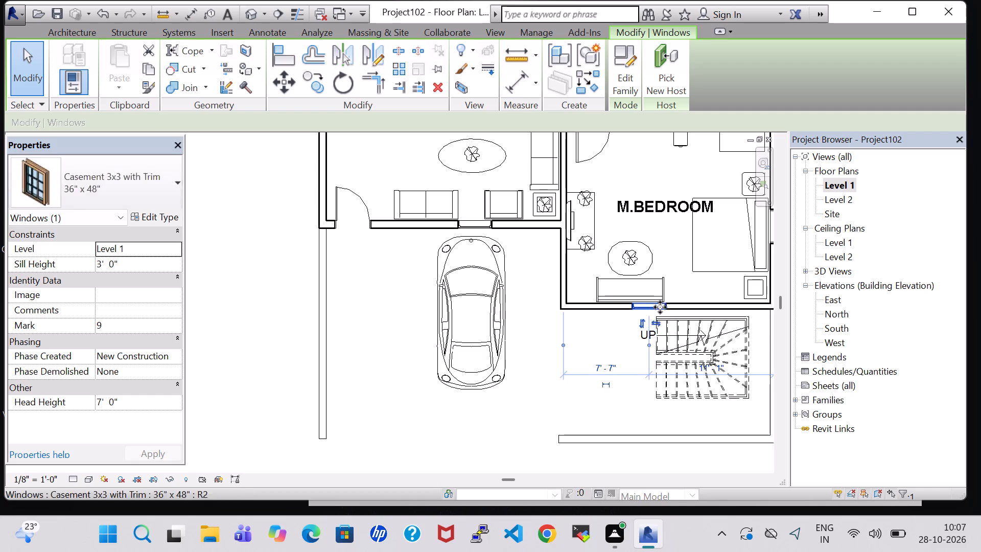
key("Left")
key("Left")
key("Left")
key("Left")
key("Left")
key("Left")
key("Left")
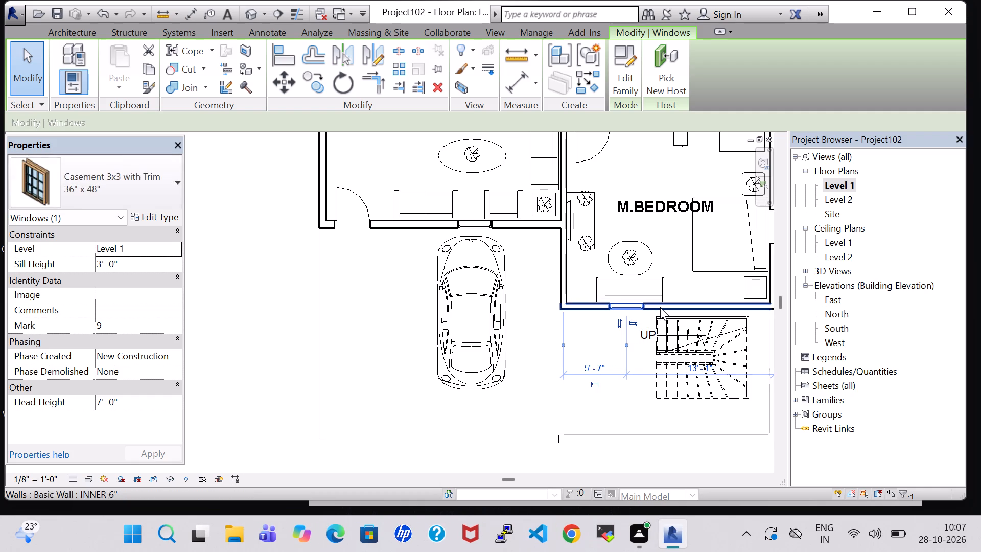
left_click(482, 427)
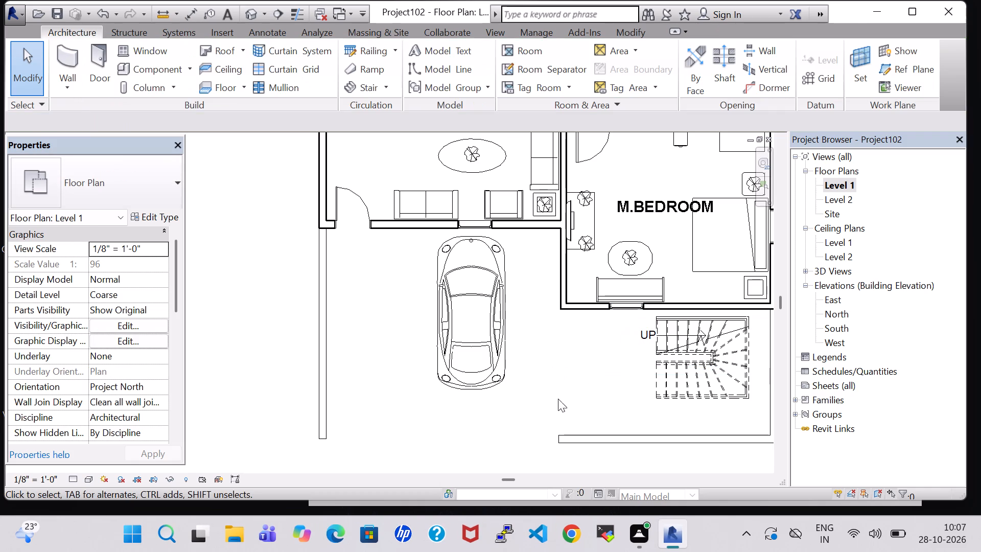
Move the front boundary wall south of the stair northward until it sits just below the stair's south edge.
left_click(664, 439)
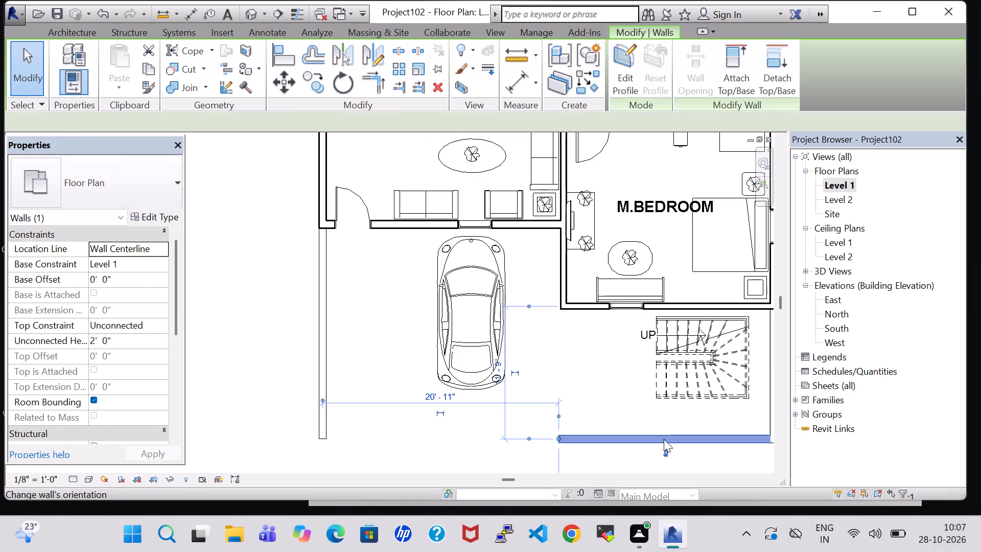
key("Up")
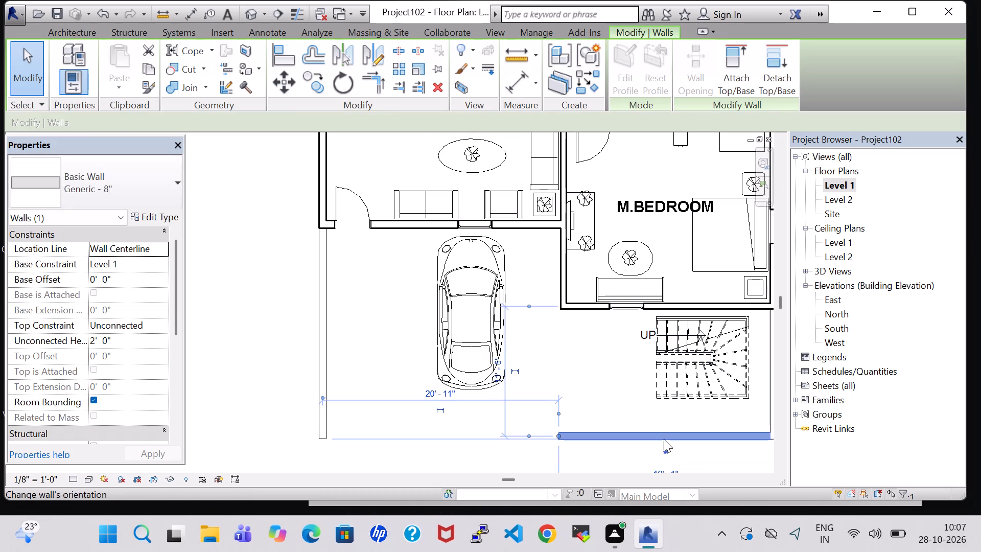
key("Up")
key("Up")
key("Up")
key("Up")
key("Up")
key("Up")
key("Up")
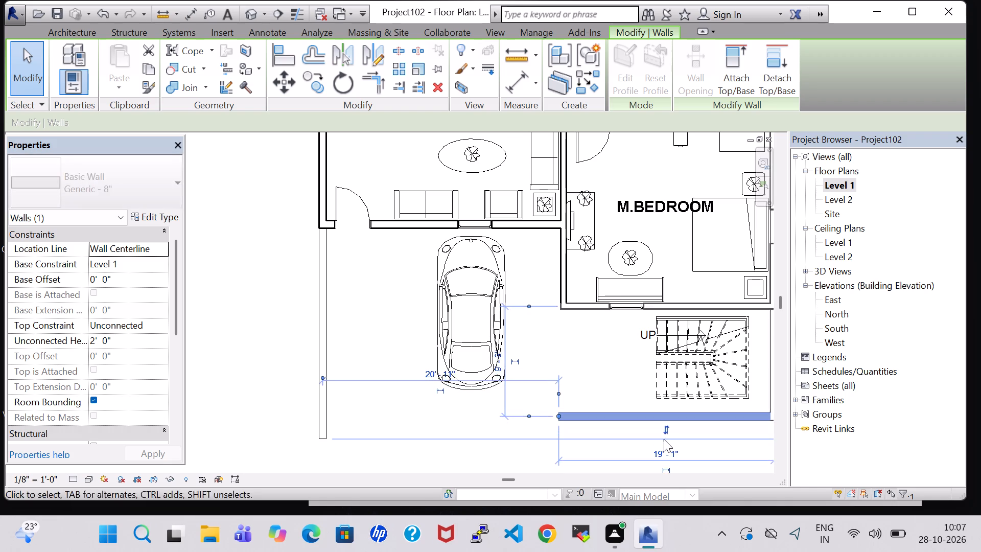
key("Up")
key("Up")
key("Up")
key("Up")
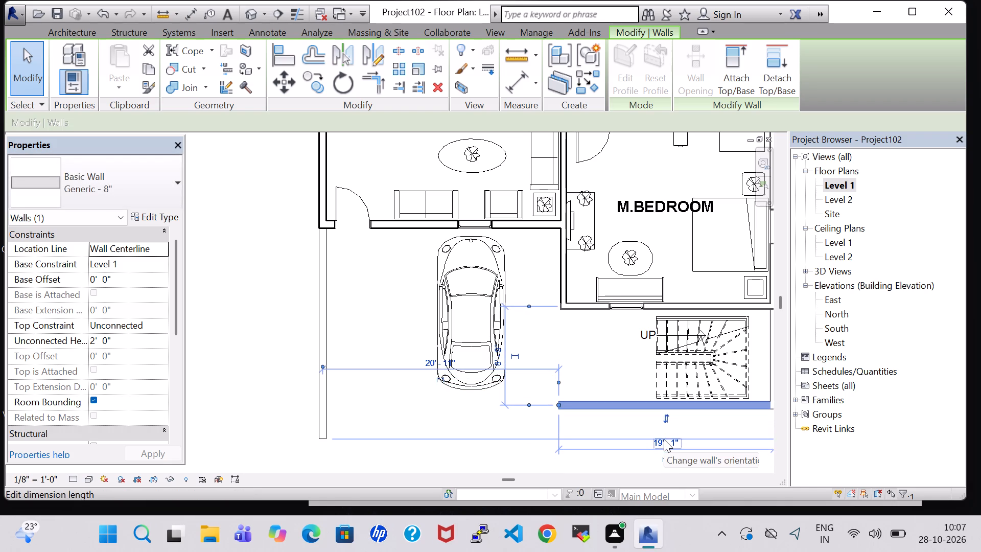
Nudge the outdoor stair slightly north, closer to the M.BEDROOM exterior wall.
left_click(719, 314)
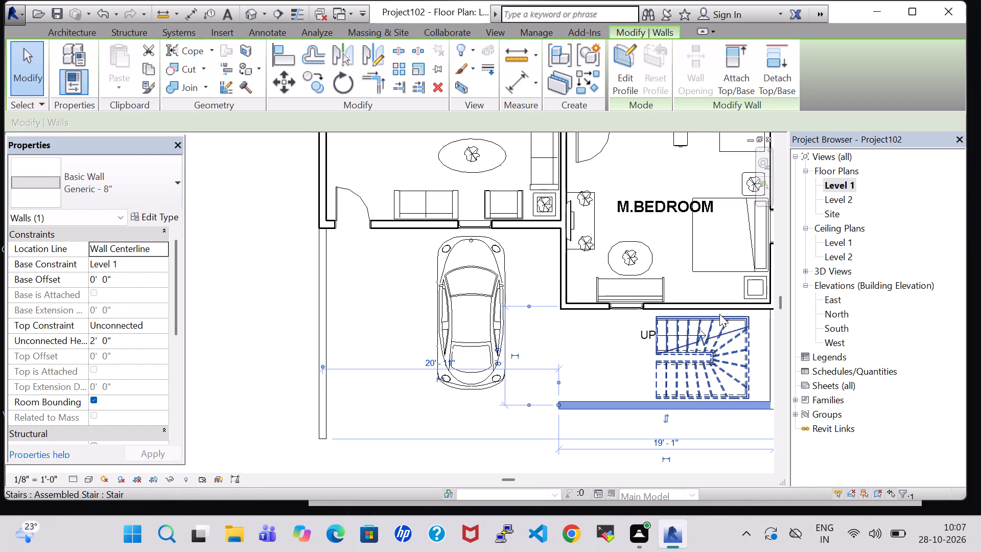
key("Up")
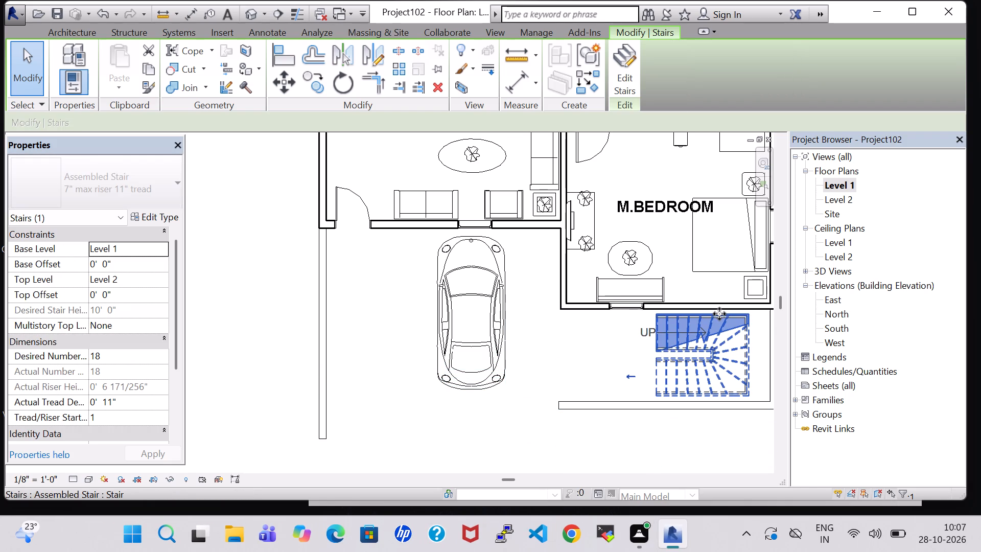
key("Up")
key("Down")
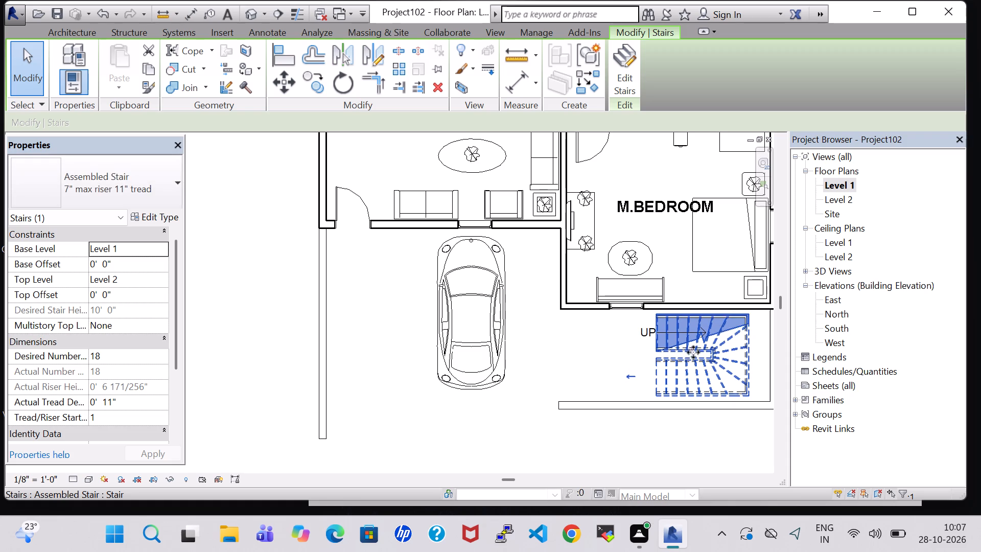
Nudge the front boundary wall slightly north to follow the repositioned stair.
left_click(635, 414)
key("Up")
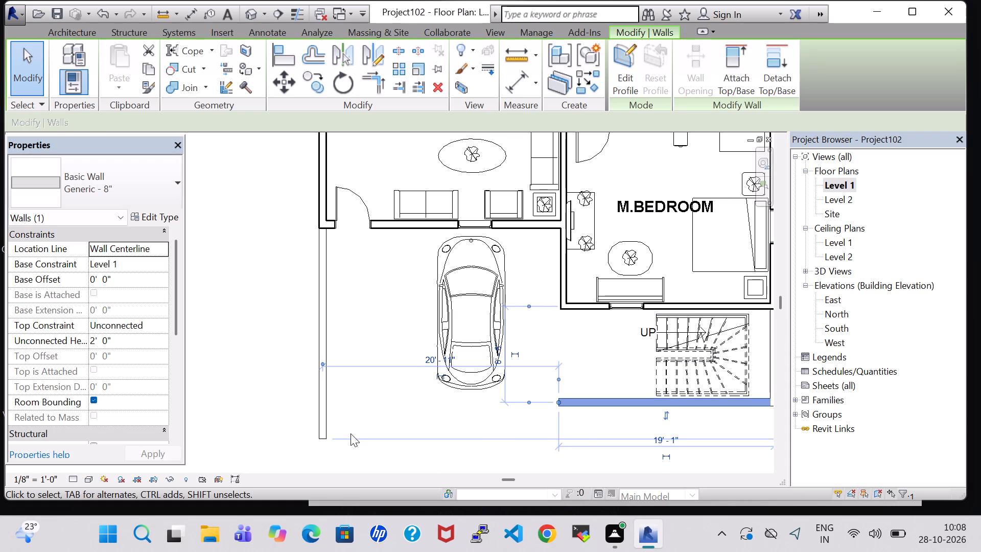
left_click(362, 410)
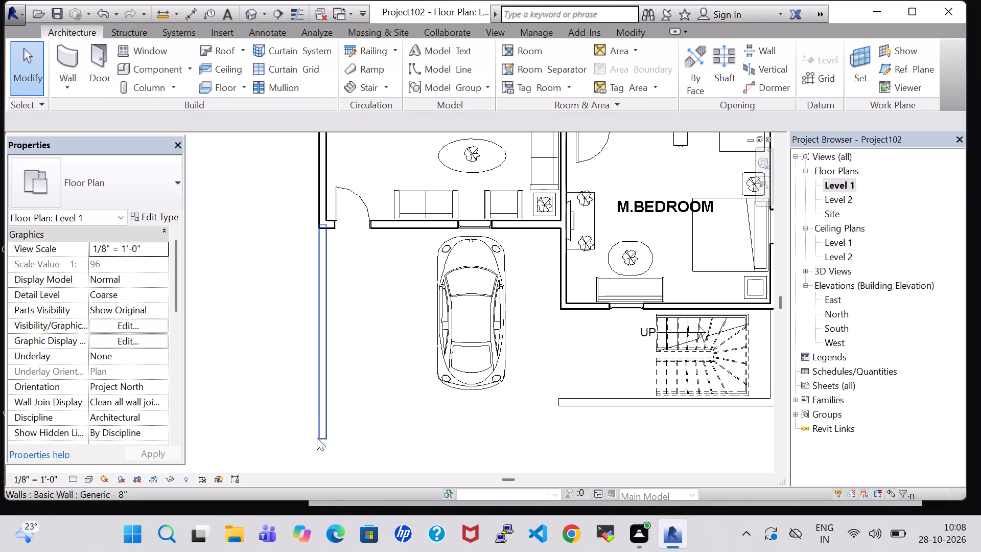
Shorten the west boundary wall beside the car at its south end to a length of 15' 9".
left_click(323, 439)
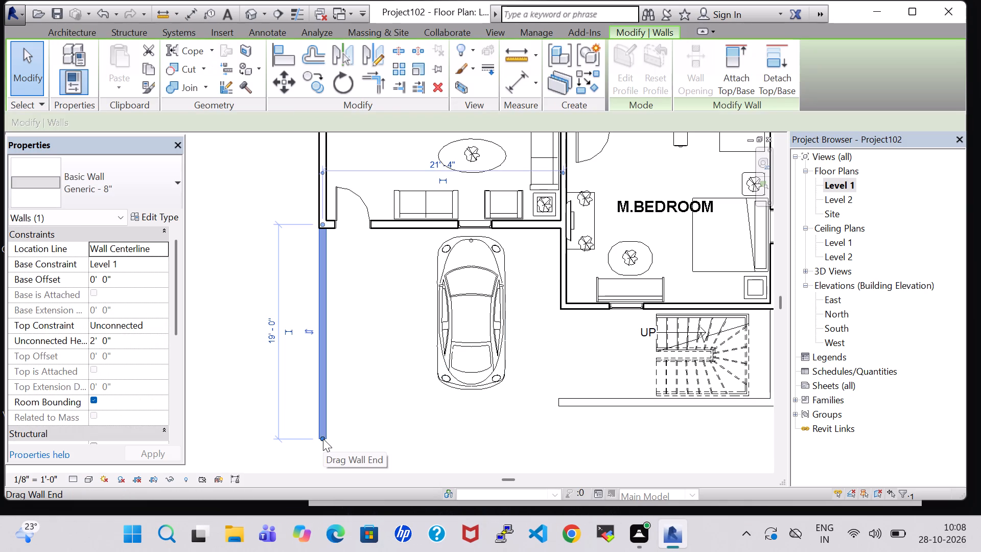
key("Up")
key("Up")
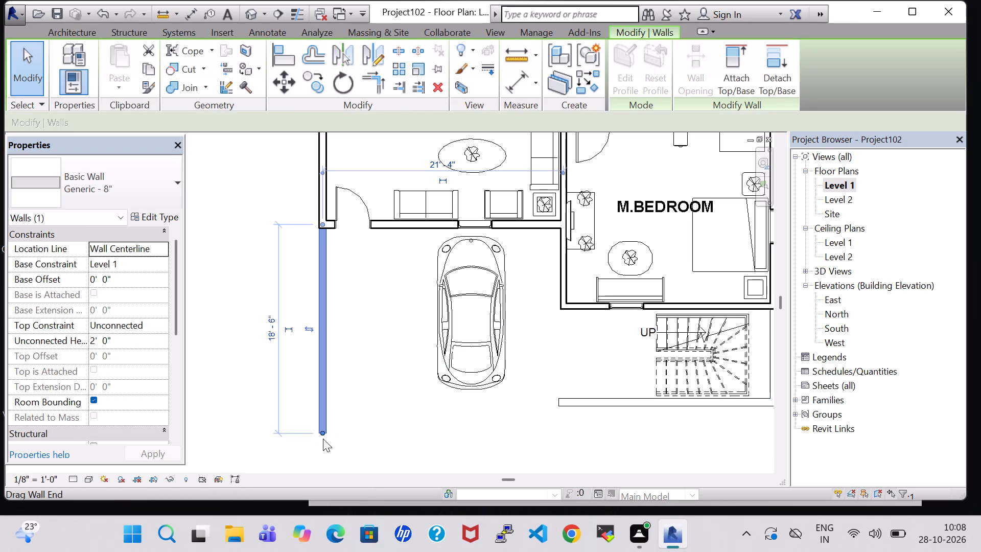
key("Up")
key("Up")
key("Up")
key("Up")
key("Up")
key("Up")
key("Up")
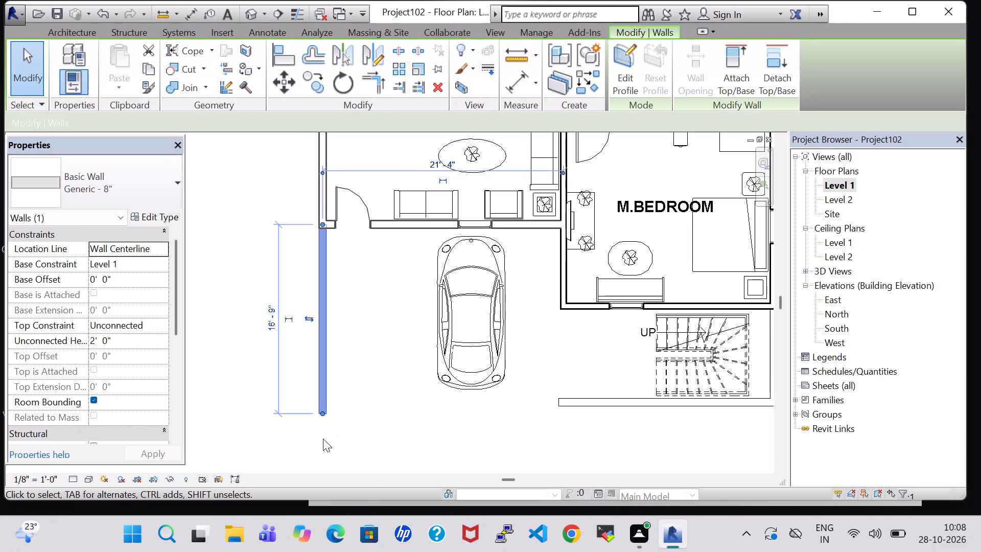
key("Up")
key("Up")
key("Up")
key("Up")
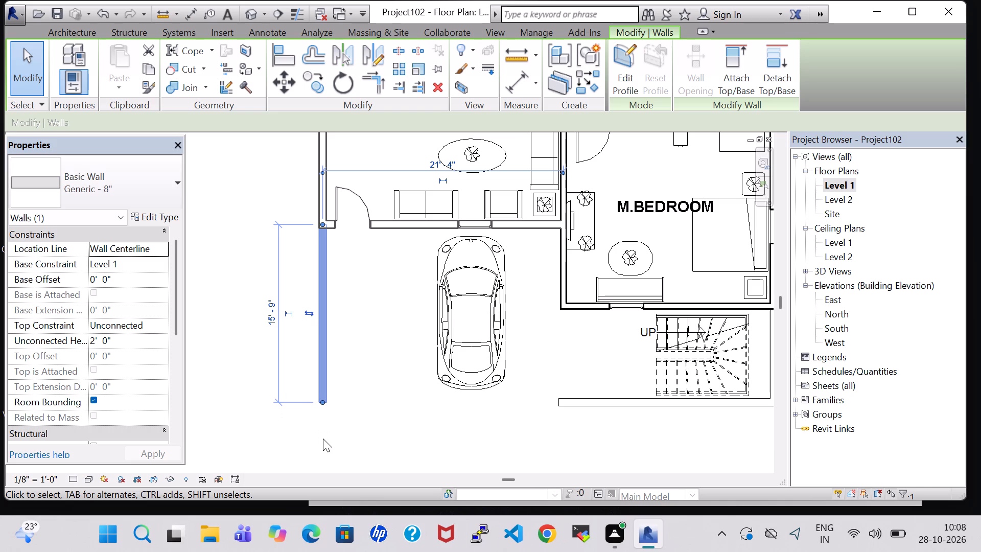
left_click(345, 435)
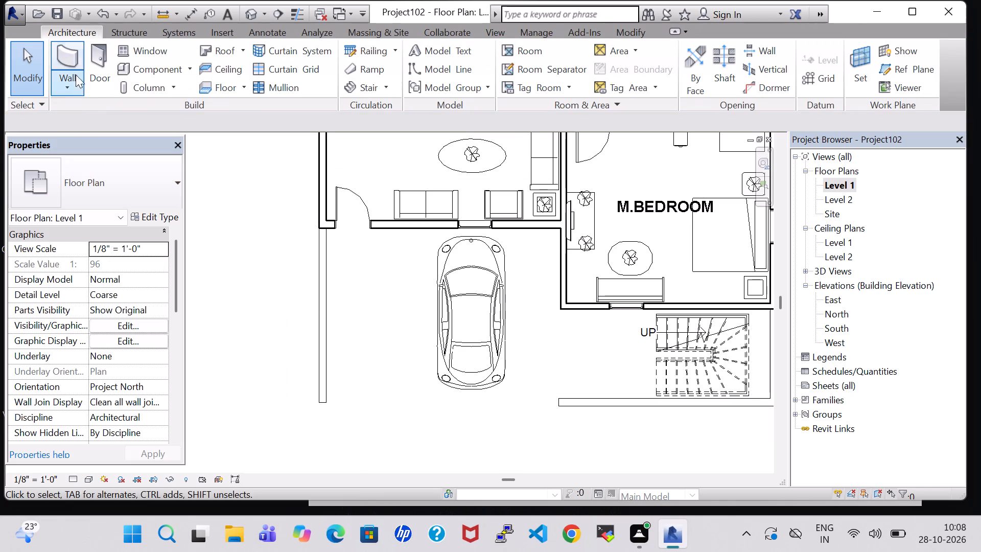
Draw a horizontal room separation line about 21' long from the front boundary wall's outer west corner to the west boundary wall, closing the opening.
left_click(518, 61)
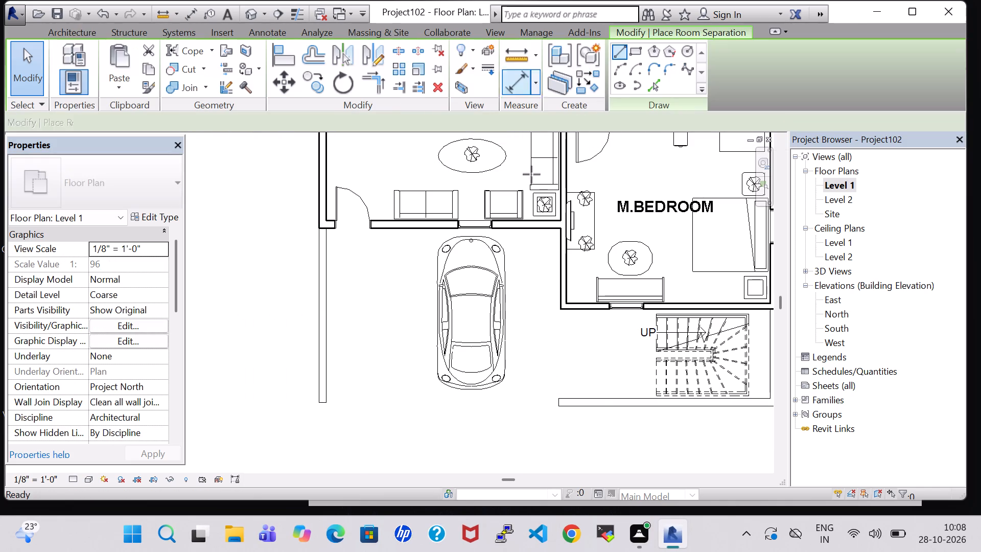
scroll(561, 411, "up", 7)
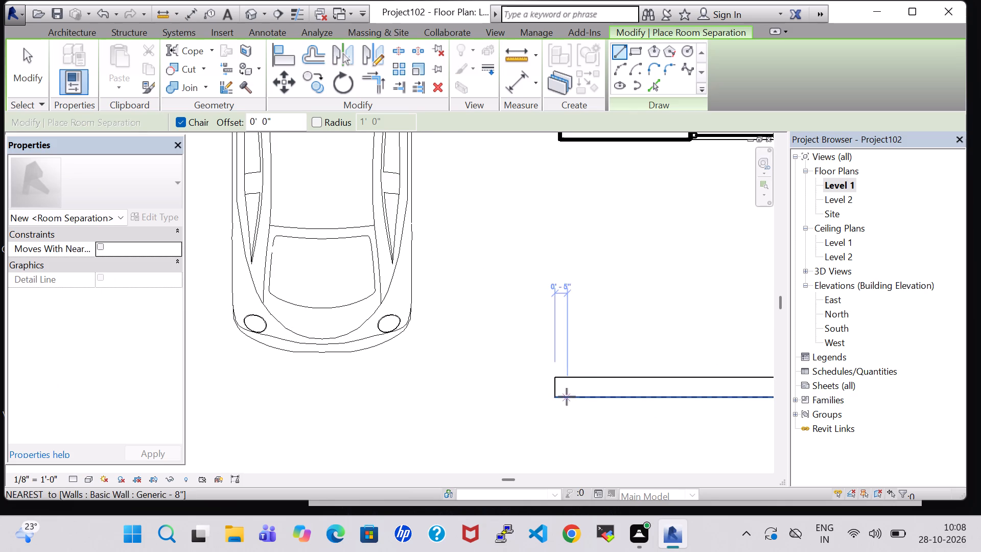
left_click(554, 397)
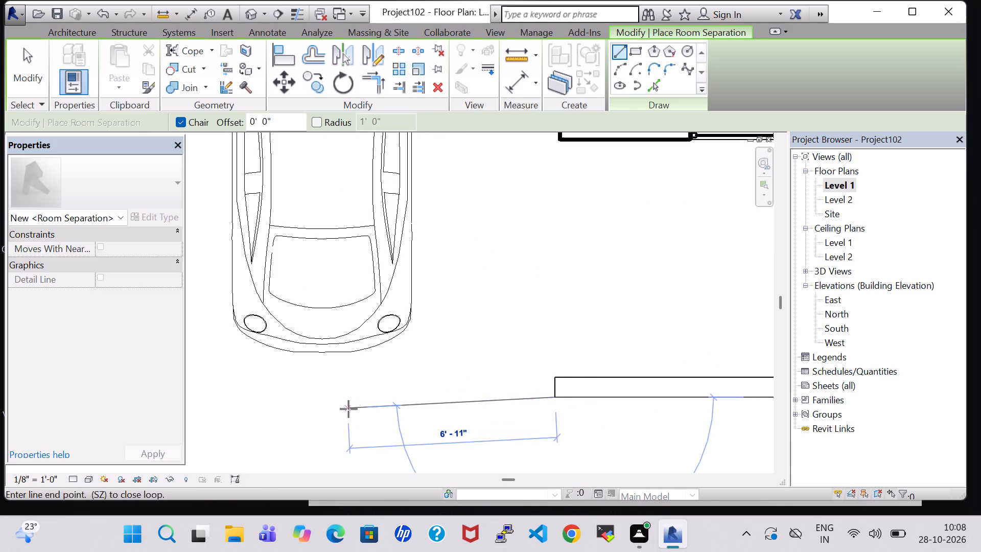
middle_click_drag(343, 399, 586, 411)
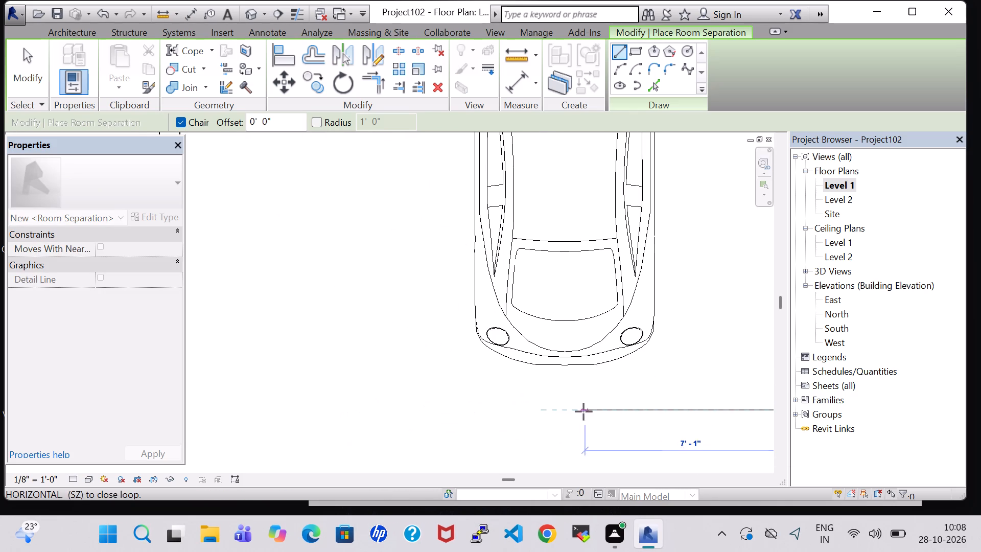
middle_click_drag(300, 402, 524, 414)
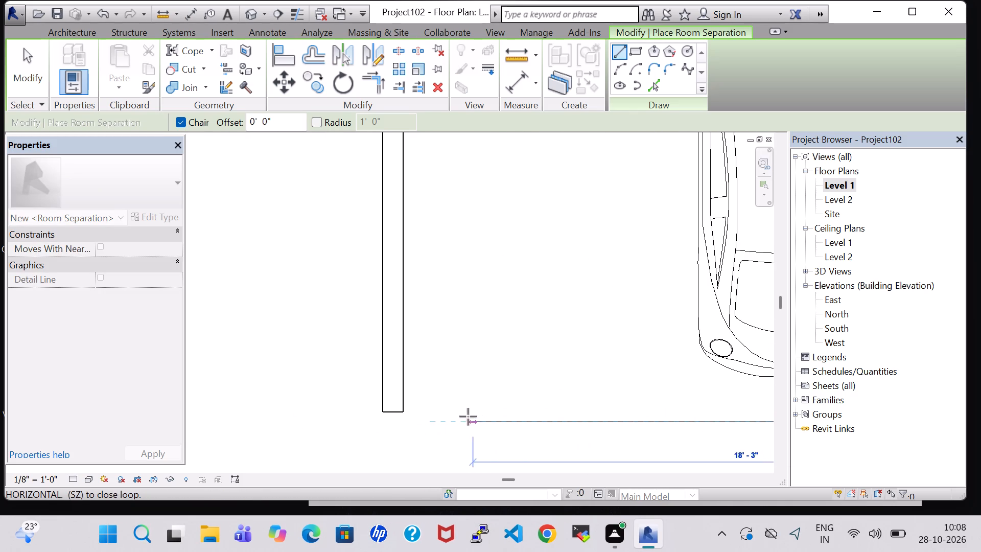
left_click(379, 421)
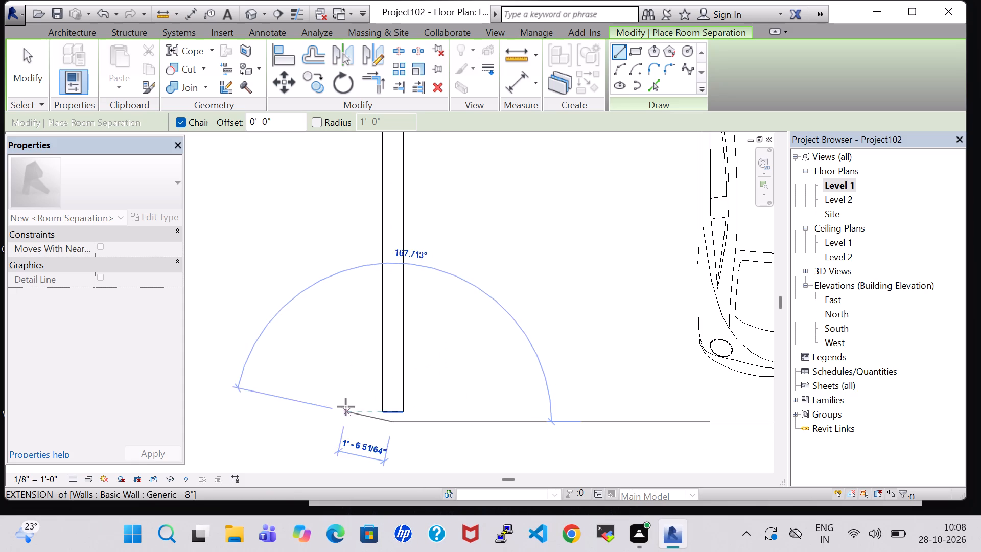
key("Escape")
key("Escape")
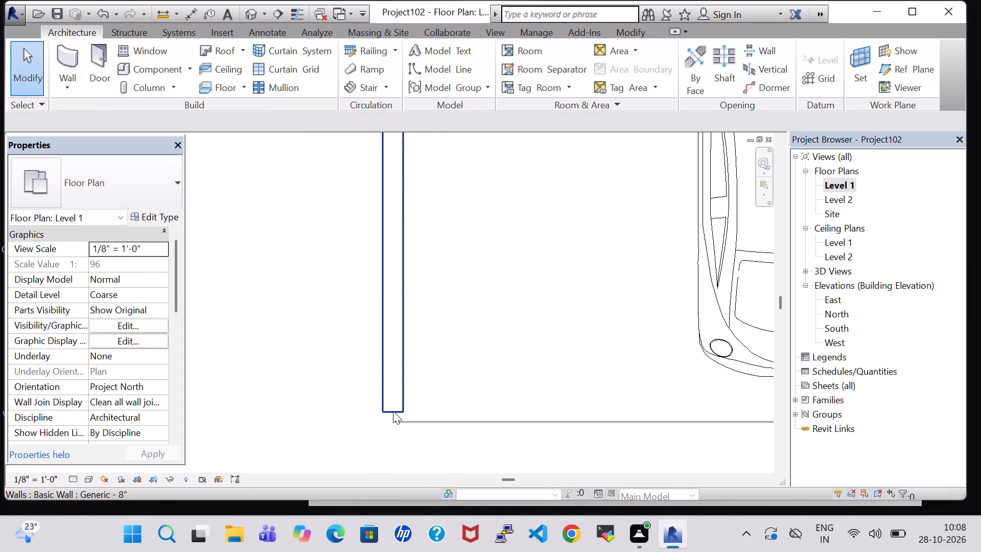
Extend the west boundary wall's south end slightly until it meets the room separation line.
left_click(393, 411)
key("Down")
key("Down")
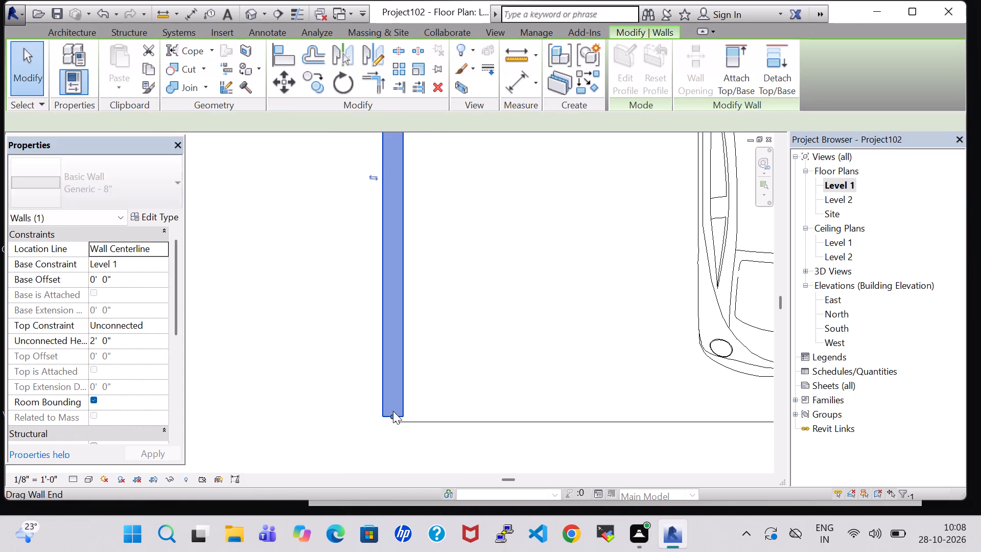
key("Down")
key("Down")
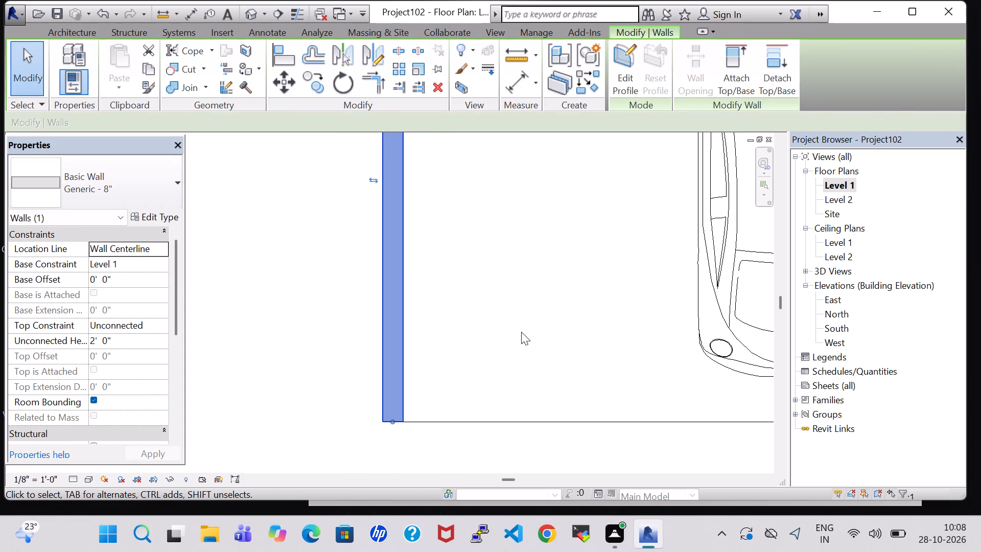
Delete the room separation line that closes the opening between the west and front boundary walls.
left_click(521, 331)
scroll(521, 331, "down", 10)
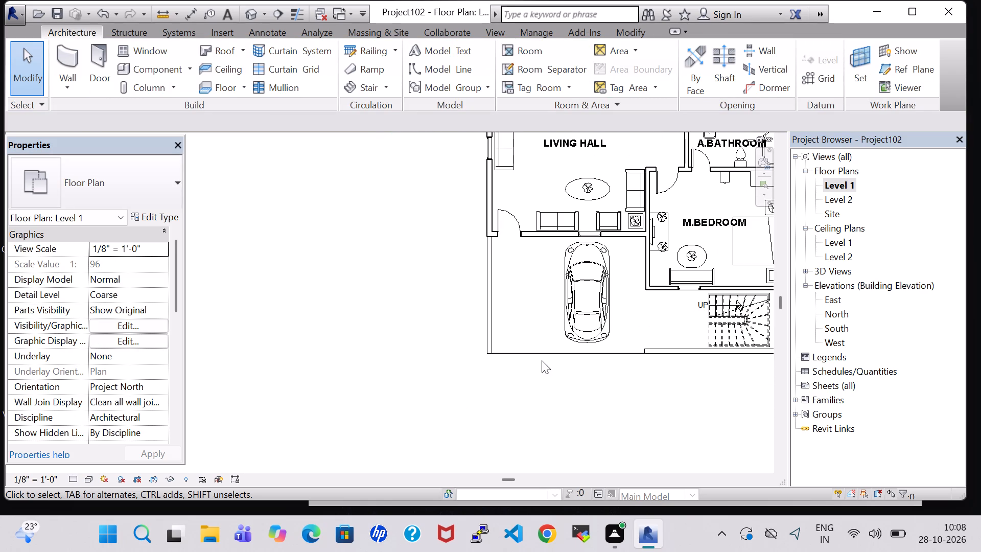
left_click(545, 353)
key("Delete")
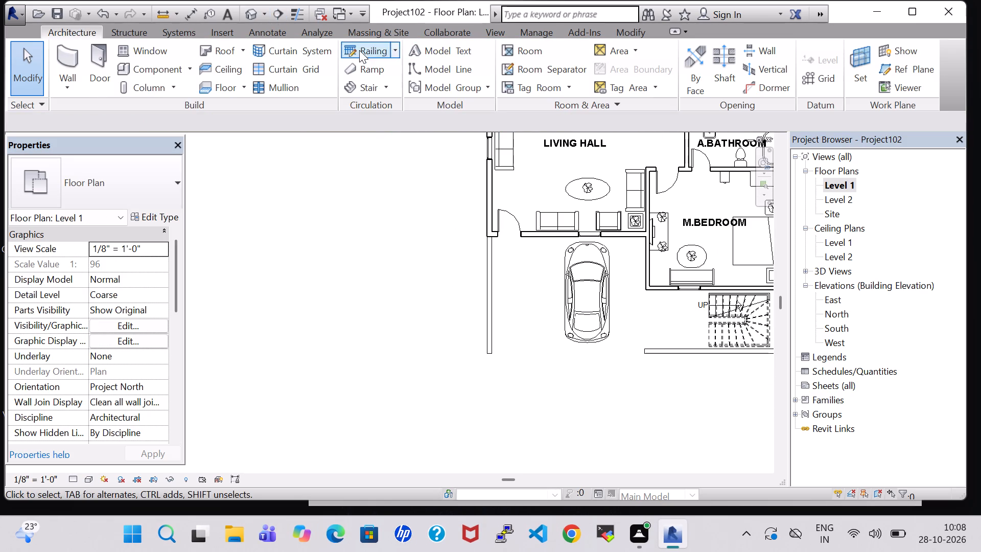
Examine the car area, front boundary and outdoor stair in the 3D view, and return to the Level 1 plan.
left_click(249, 14)
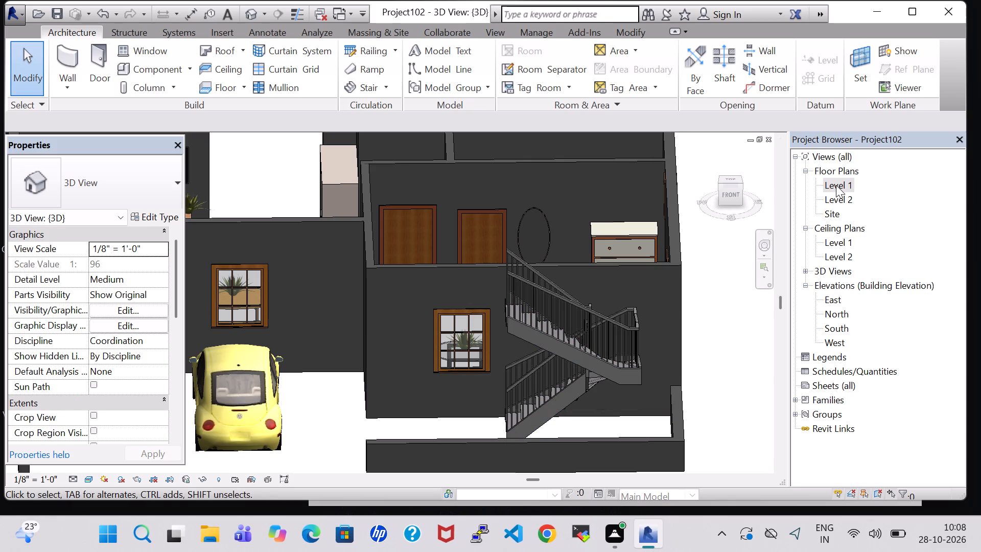
middle_click_drag(303, 308, 447, 326, "shift")
middle_click_drag(705, 284, 715, 286)
middle_click_drag(707, 280, 664, 293)
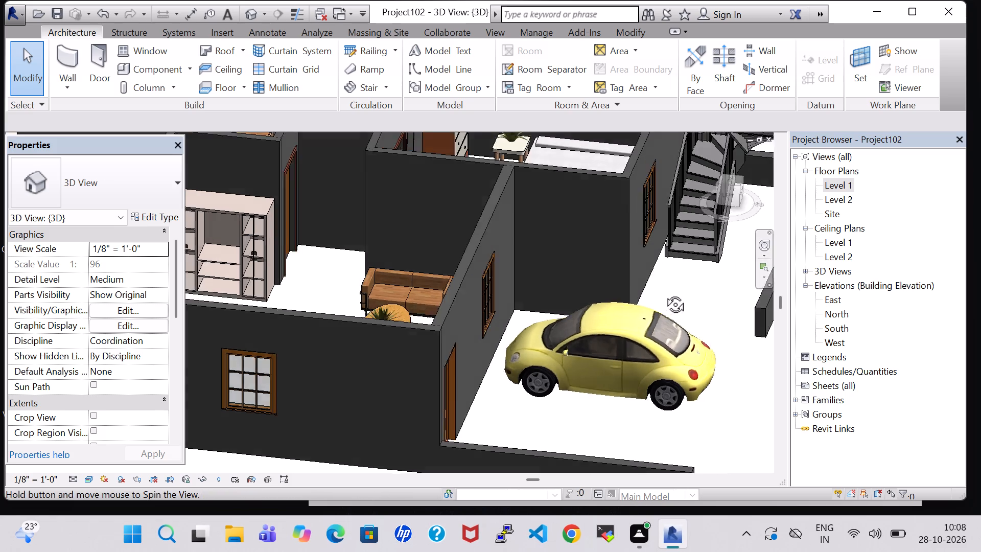
middle_click_drag(664, 293, 536, 317)
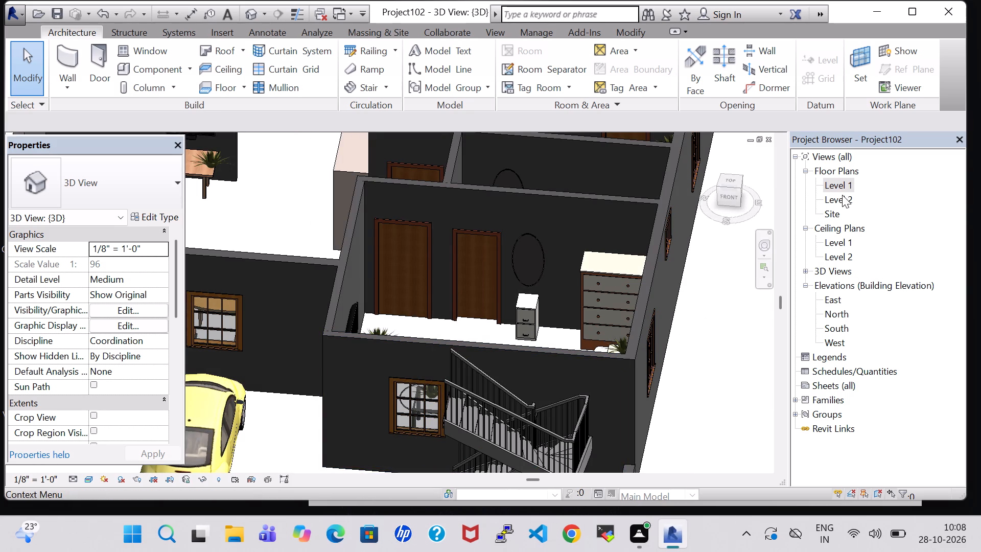
double_click(849, 189)
Create a four-point toposurface at elevation 0' 0" under the outdoor stair, from the M.BEDROOM's south wall to the front boundary wall's outer corners.
scroll(559, 324, "down", 1)
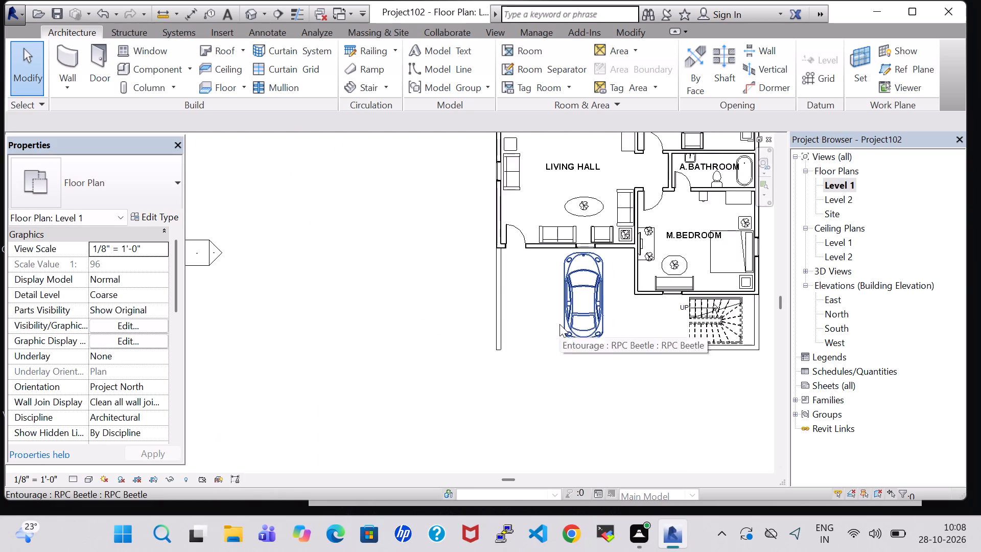
scroll(559, 324, "down", 1)
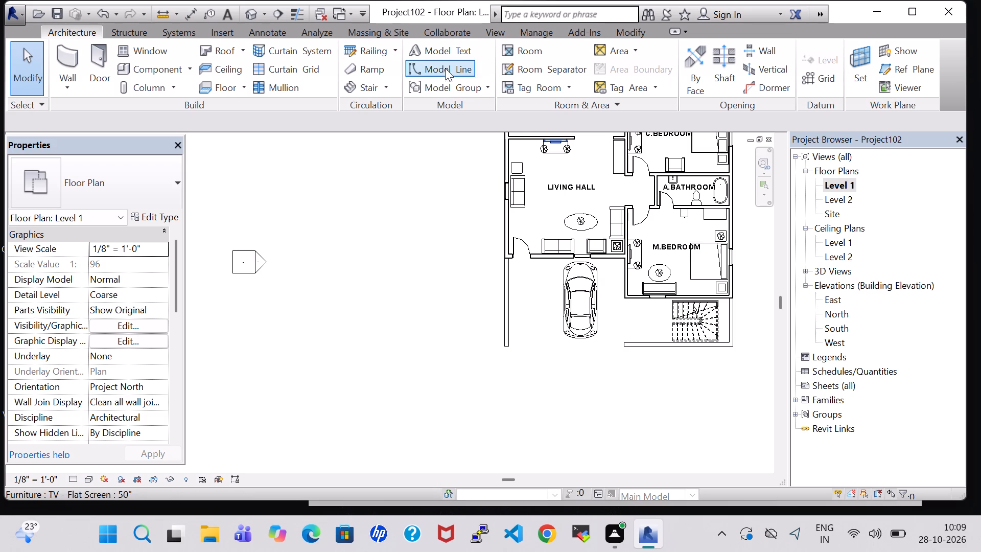
left_click(123, 33)
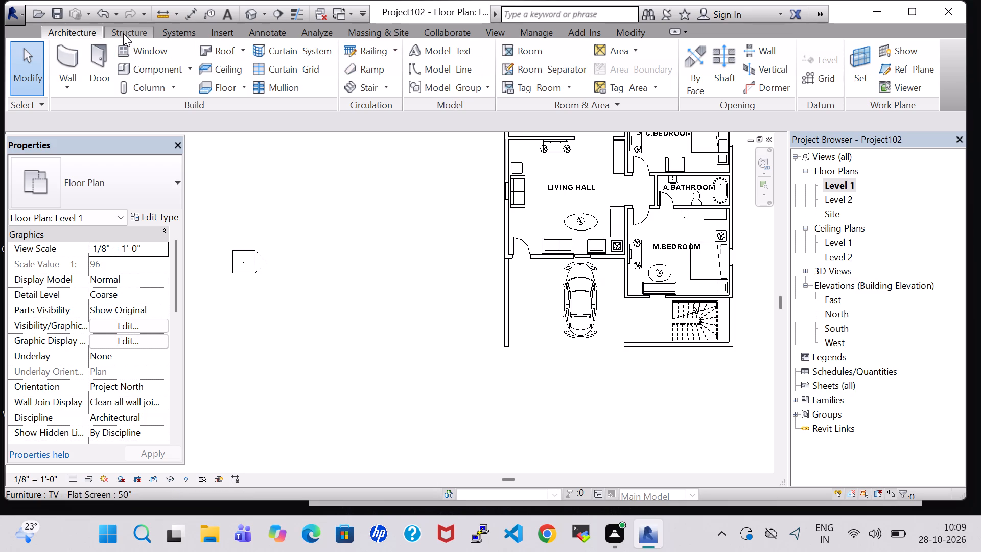
left_click(89, 32)
left_click(370, 32)
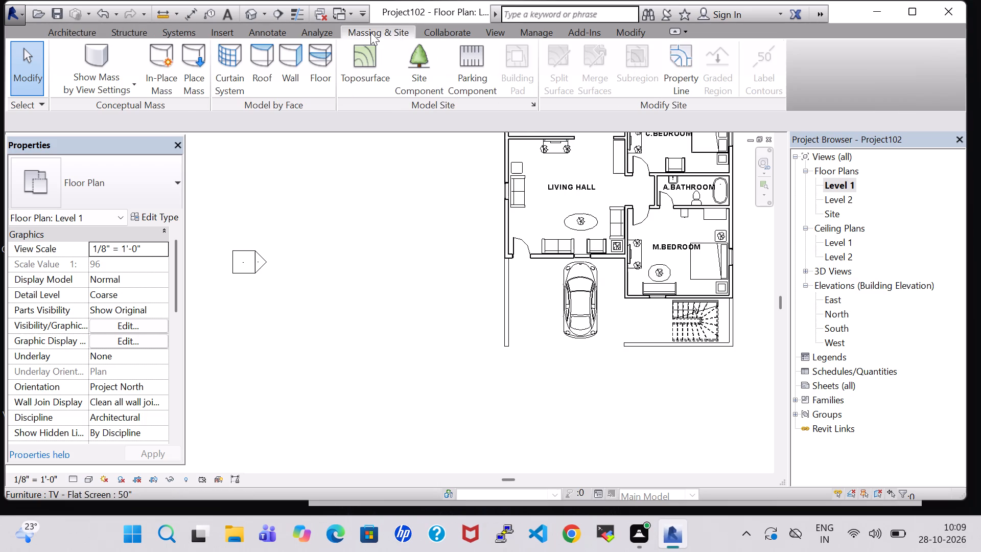
left_click(372, 52)
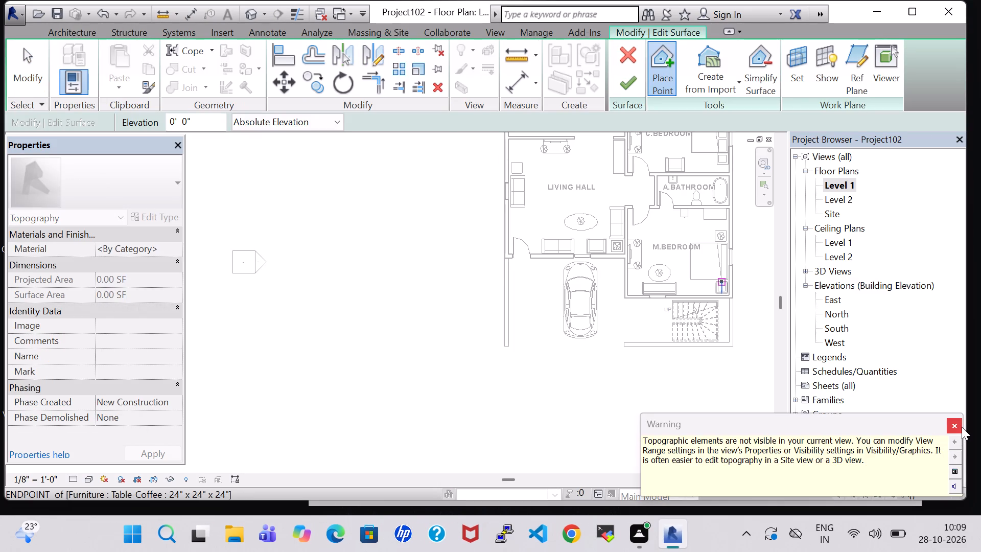
left_click(962, 427)
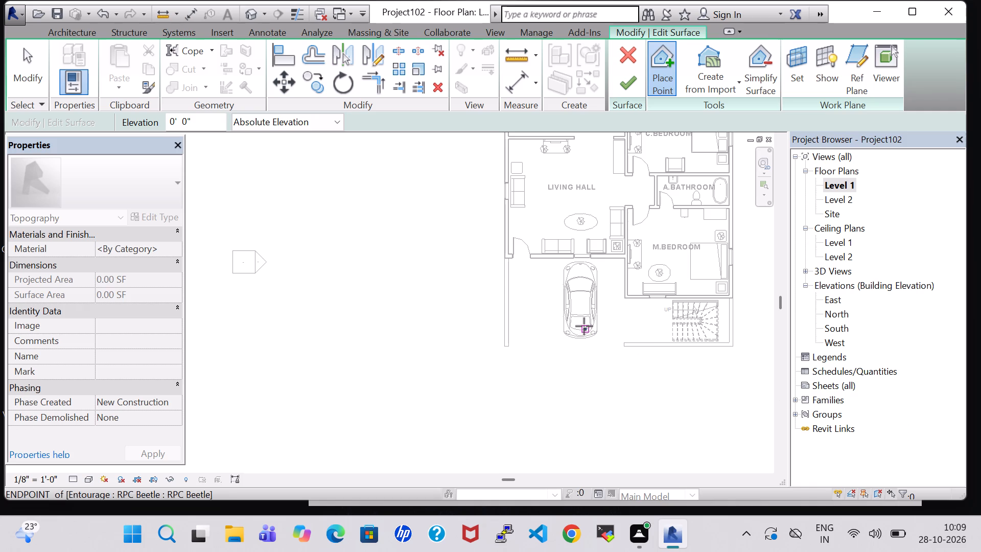
scroll(584, 326, "up", 5)
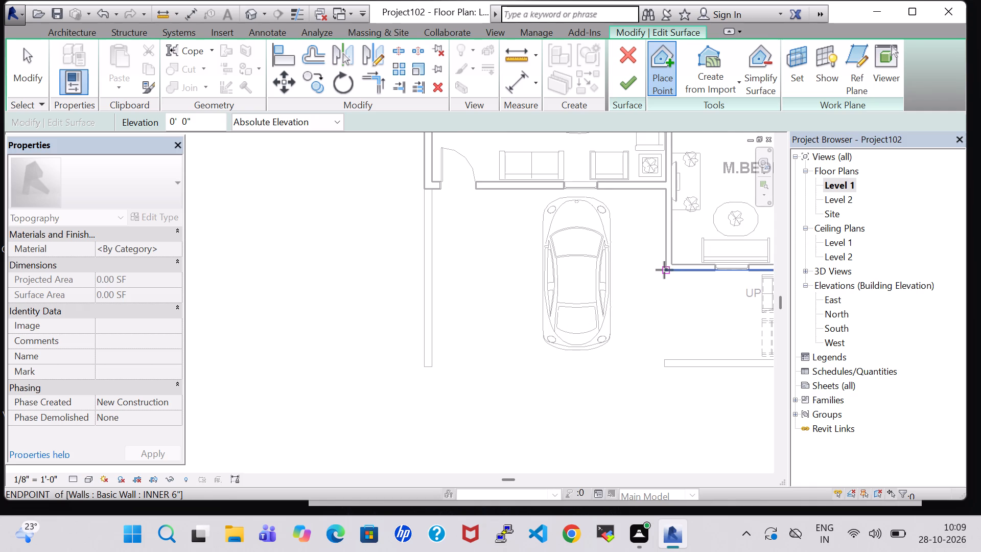
left_click(666, 270)
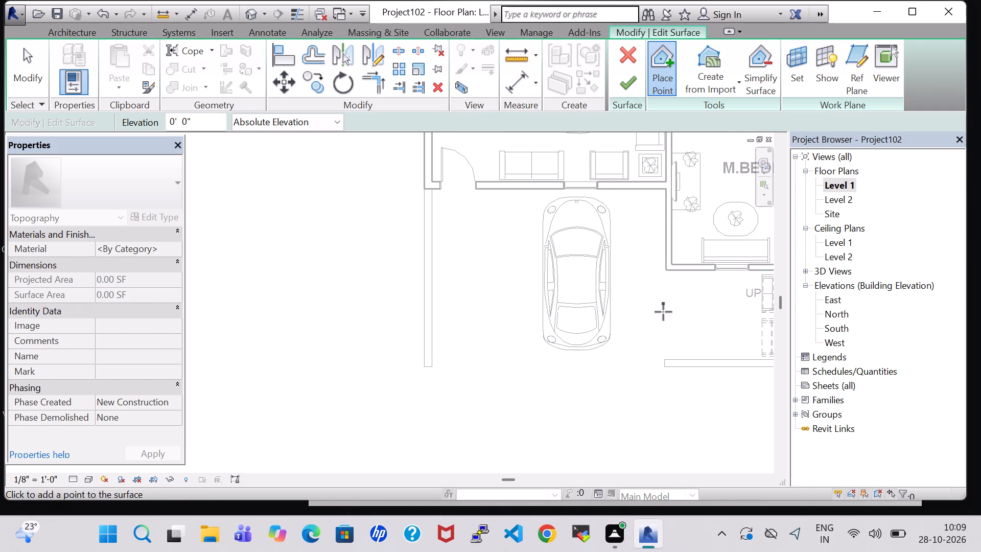
left_click(665, 369)
middle_click_drag(686, 333, 562, 328)
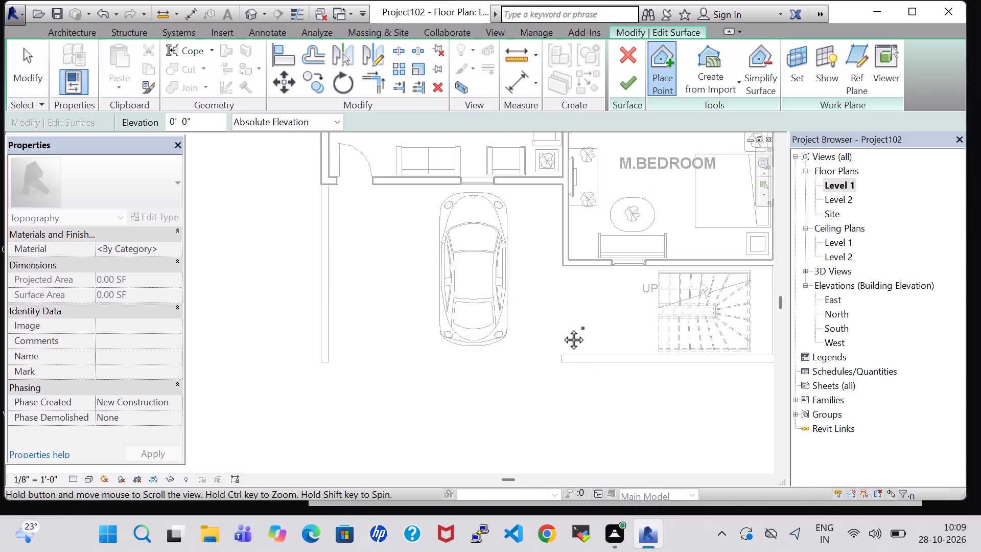
middle_click_drag(562, 328, 491, 332)
left_click(687, 271)
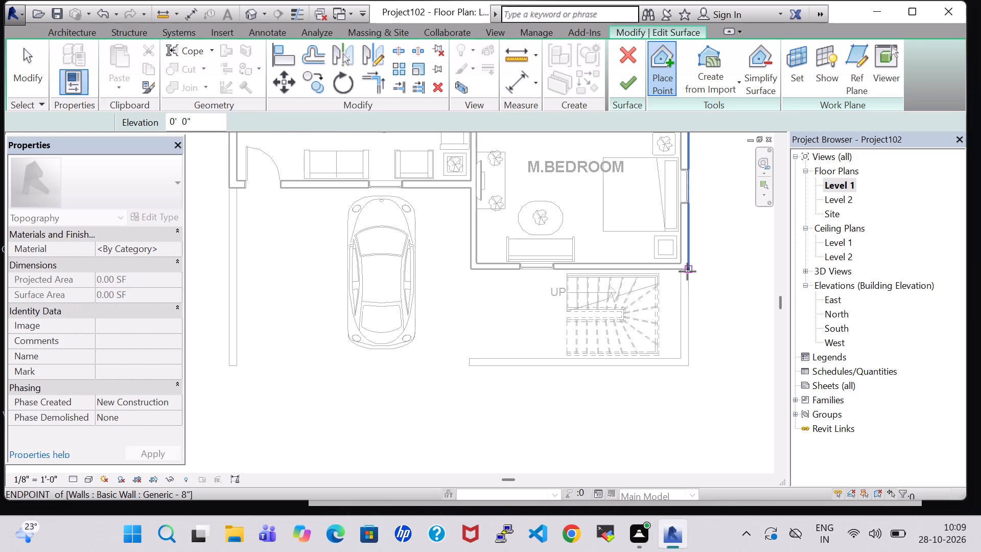
left_click(688, 363)
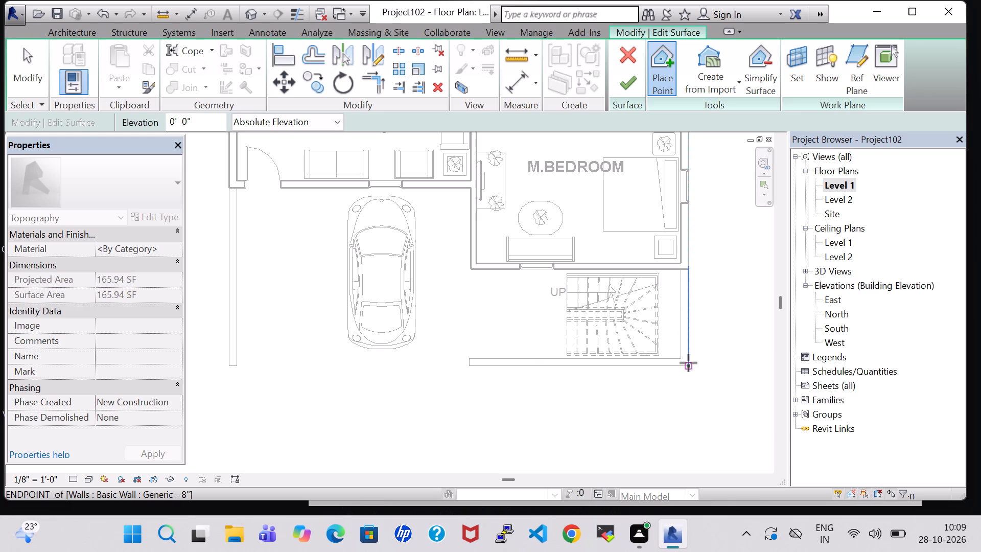
left_click(630, 85)
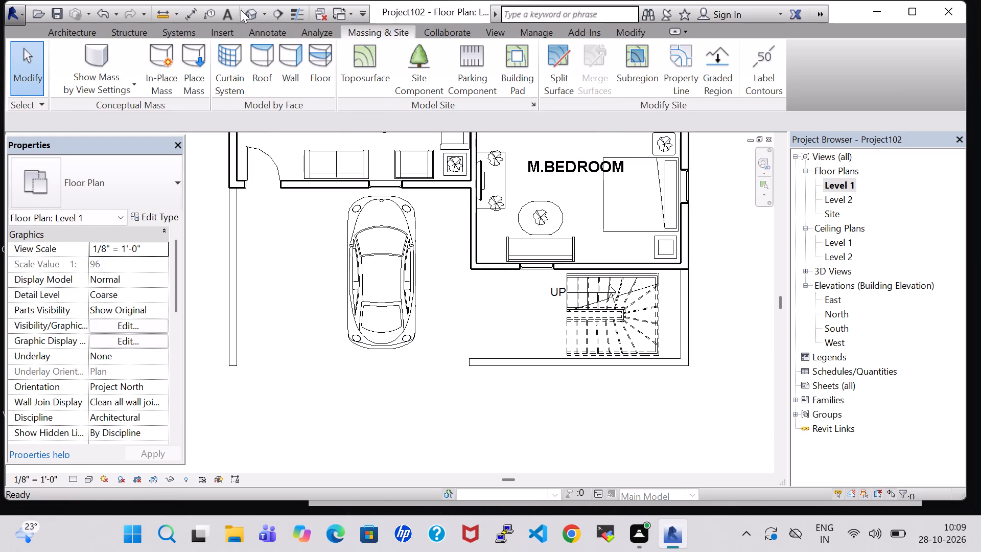
Create a second four-point toposurface at elevation 0' 0" under the car, between the west boundary wall and the M.BEDROOM's west side.
left_click(370, 63)
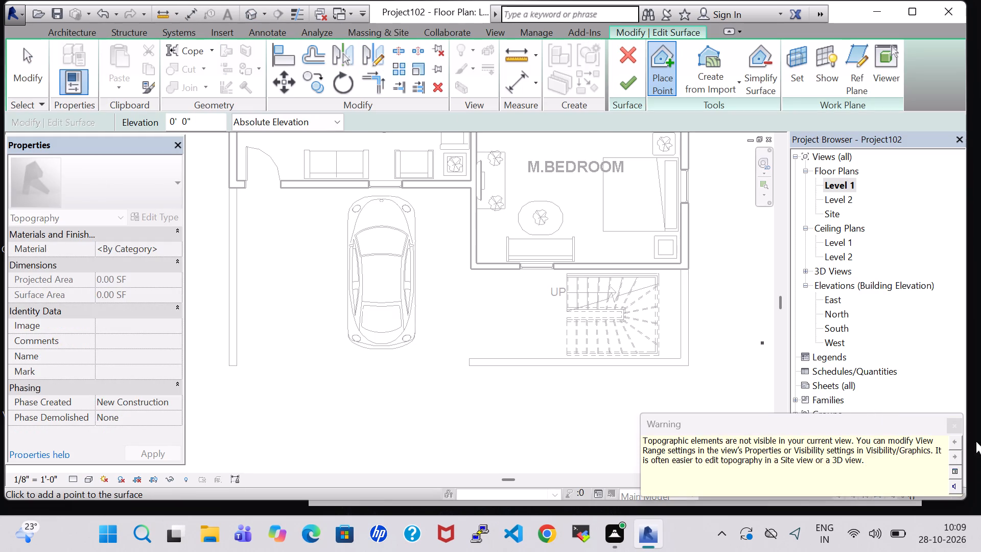
left_click(960, 429)
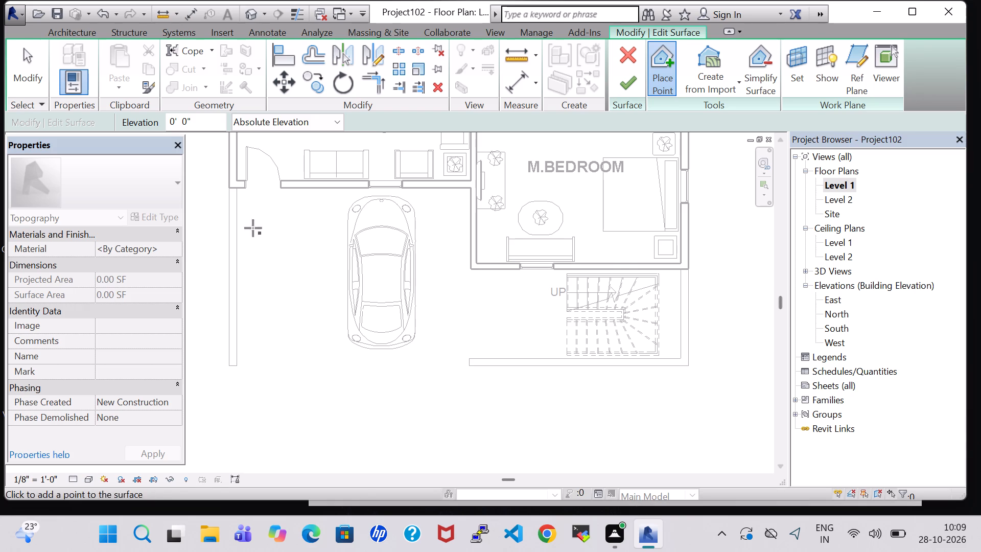
left_click(229, 190)
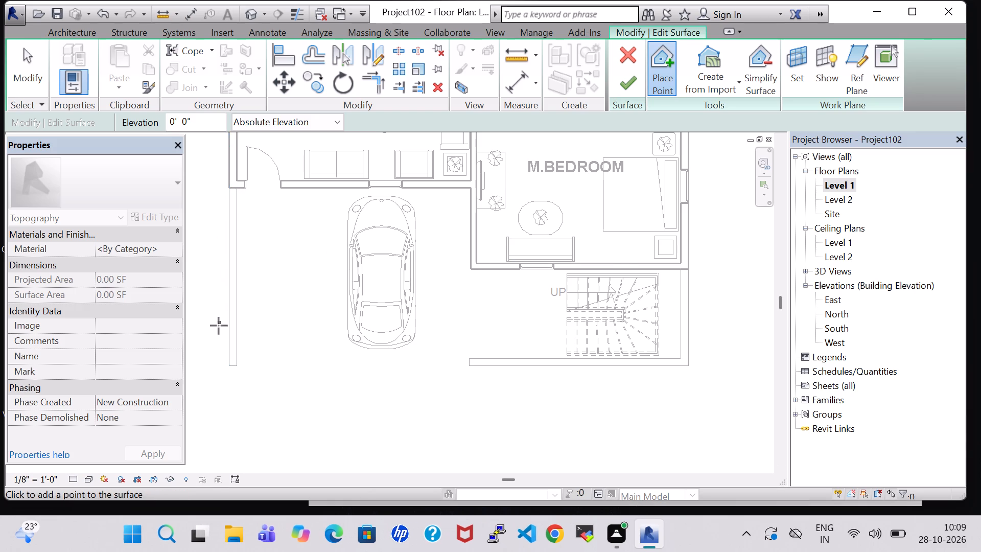
left_click(228, 365)
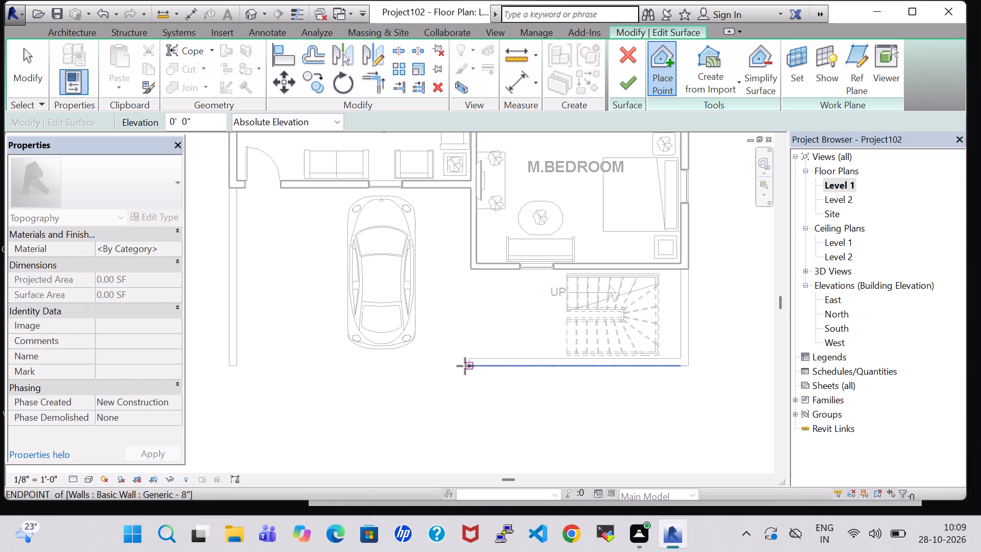
left_click(466, 369)
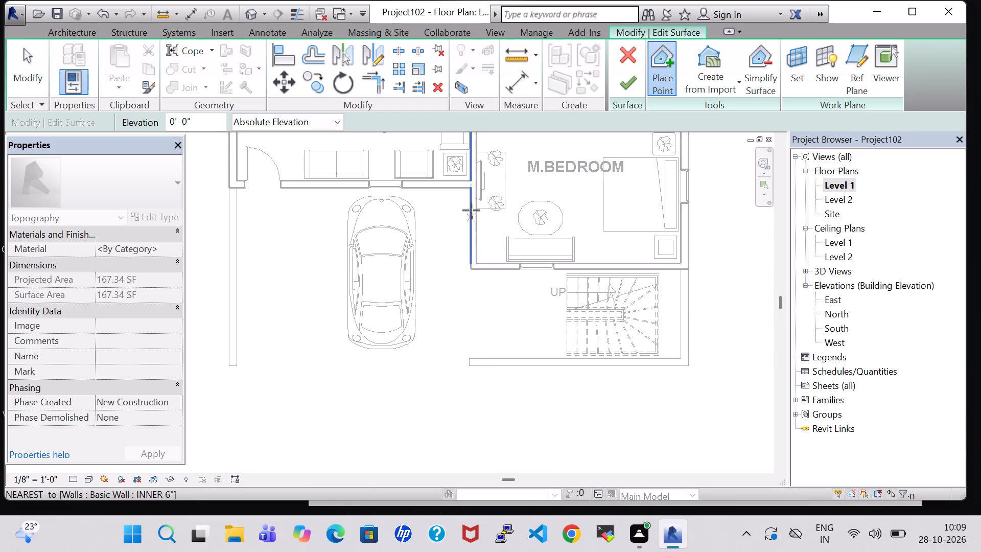
left_click(471, 191)
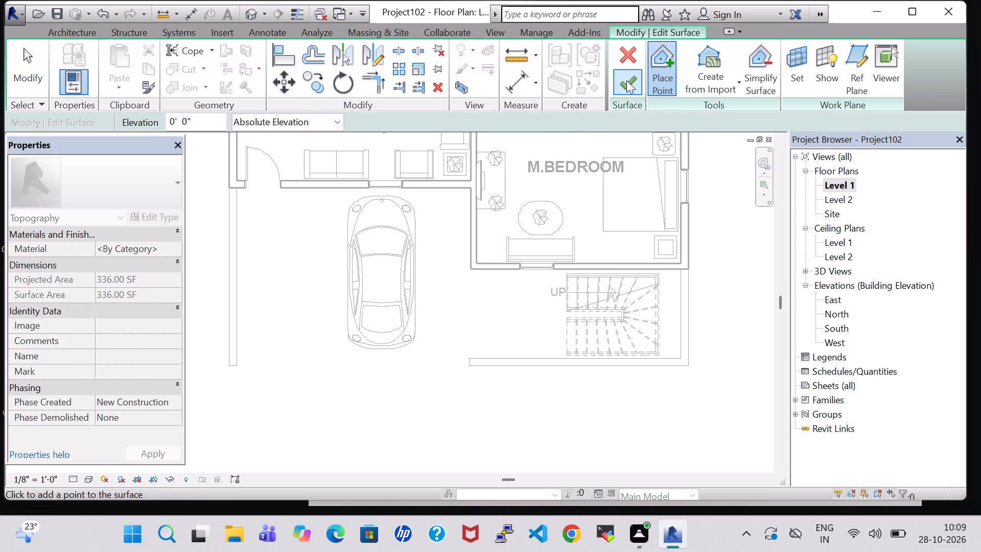
left_click(626, 80)
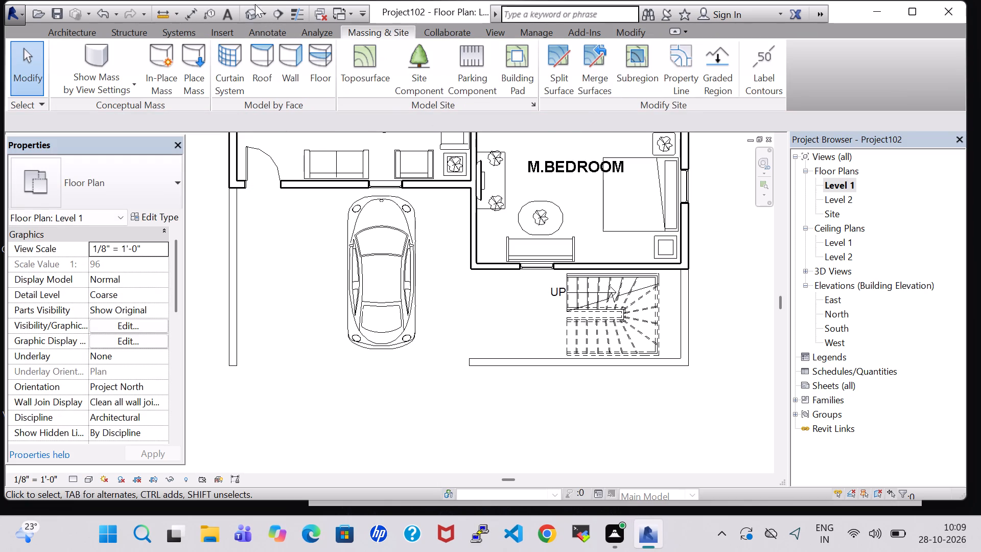
In the 3D view, edit the car area's toposurface and add a point at the M.BEDROOM's outer southwest wall corner.
left_click(255, 7)
middle_click_drag(391, 418, 508, 338)
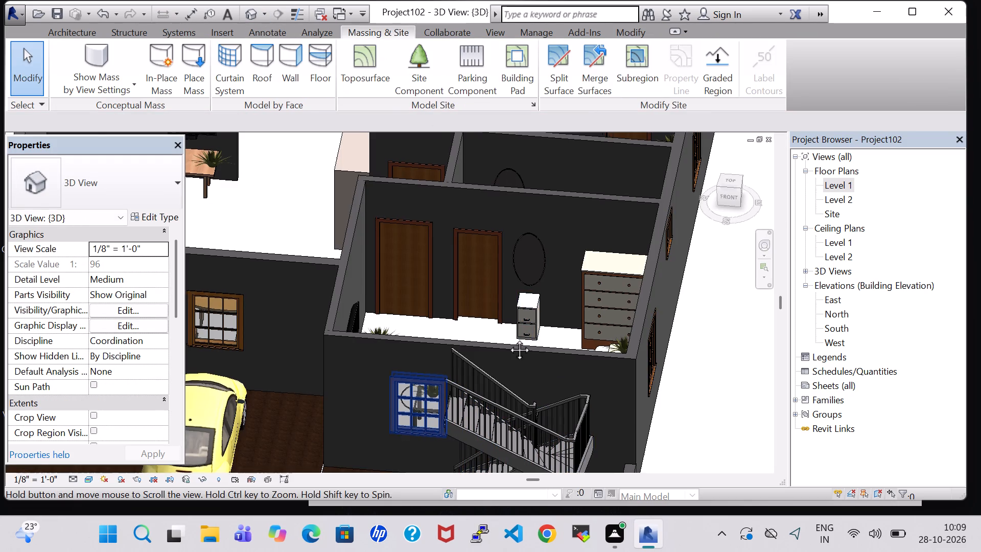
middle_click_drag(508, 338, 567, 303)
middle_click_drag(487, 351, 519, 363, "shift")
left_click(582, 361)
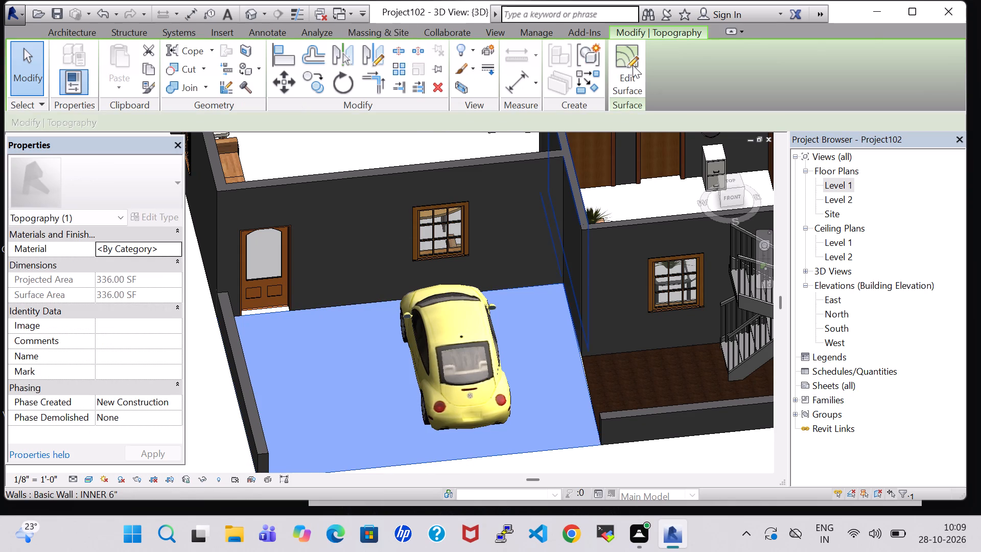
left_click(628, 65)
left_click(655, 78)
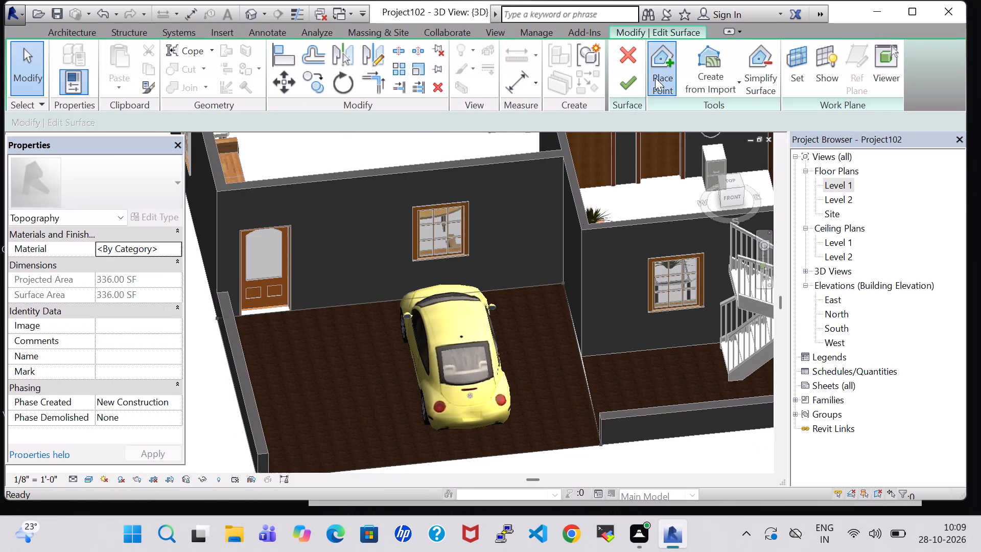
left_click(586, 358)
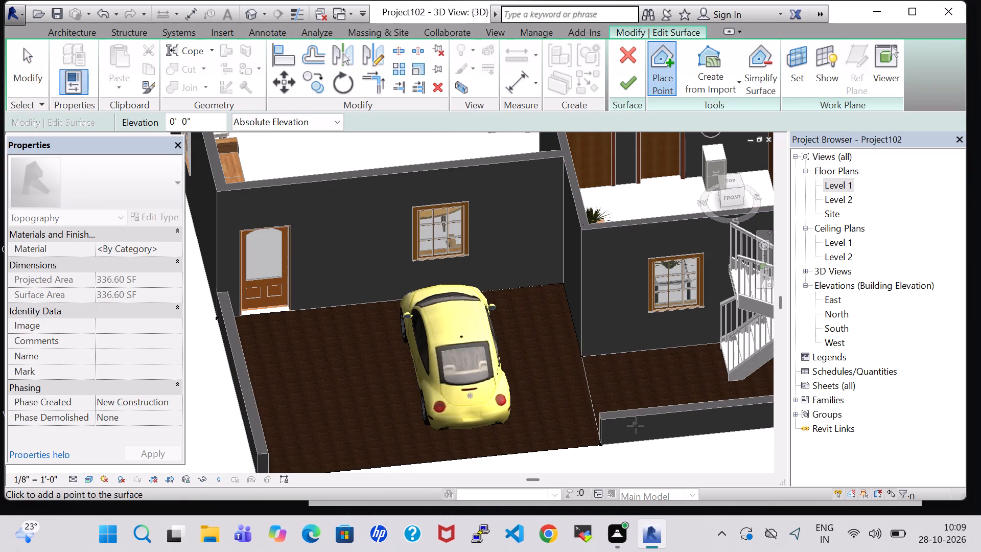
left_click(632, 86)
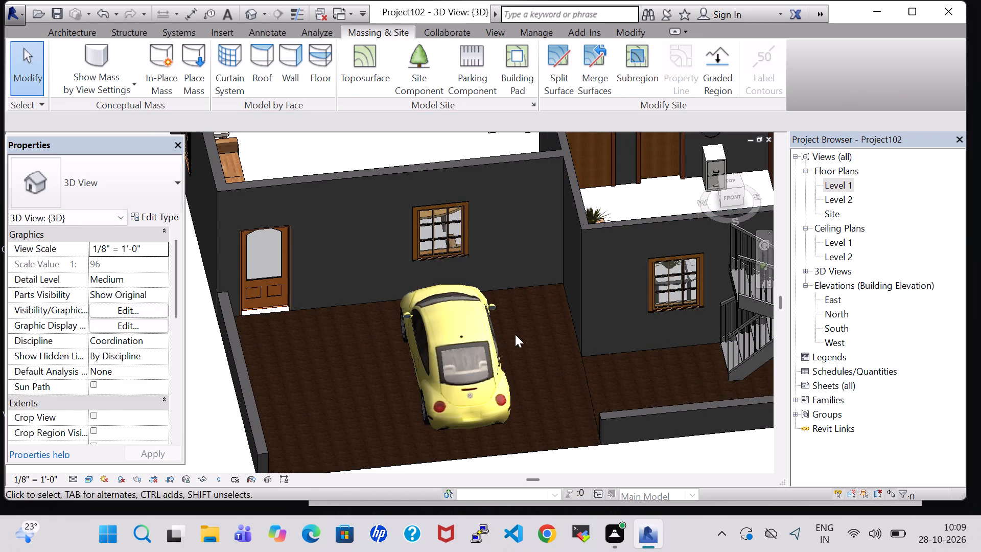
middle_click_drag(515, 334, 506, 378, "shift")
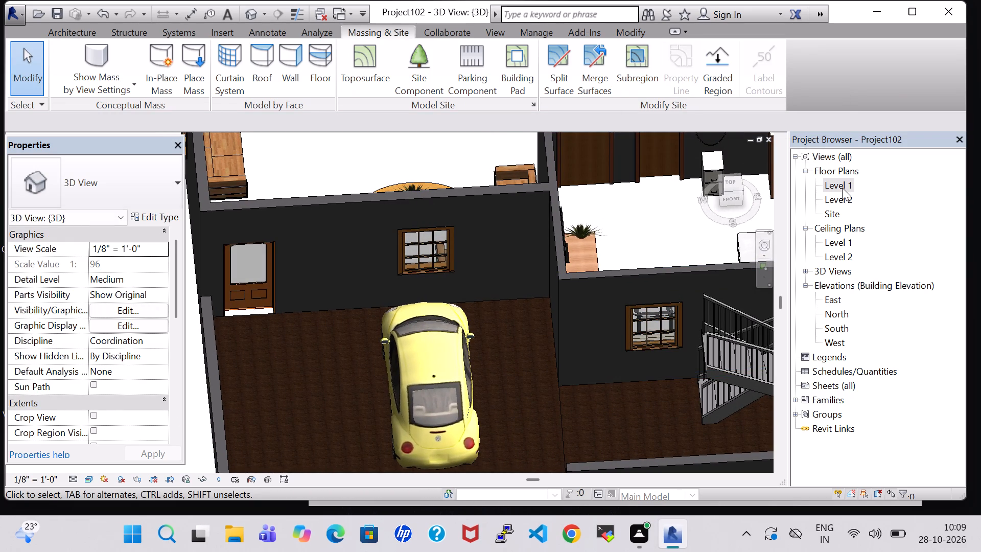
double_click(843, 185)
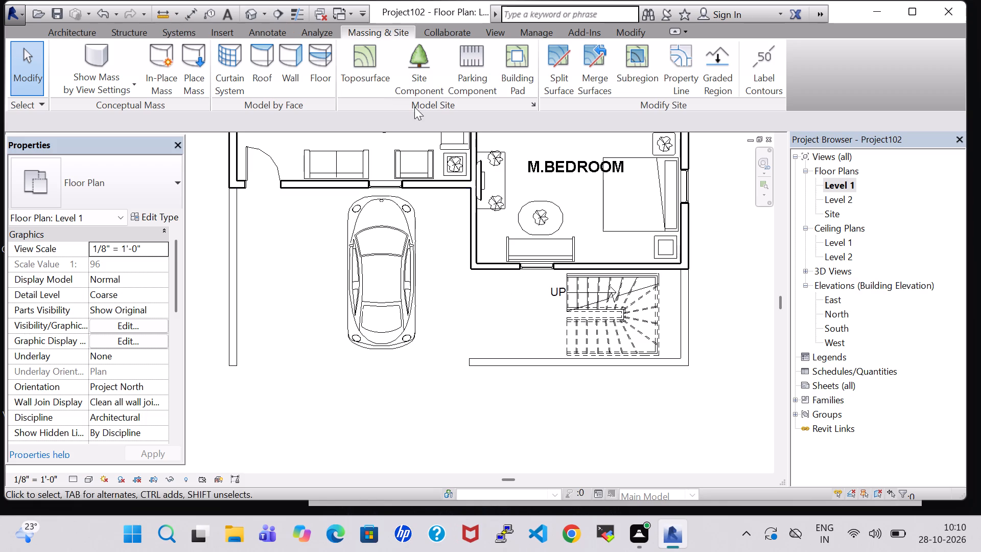
In the 3D view, edit the car area's toposurface, set its material to Plant, and finish the surface.
left_click(253, 9)
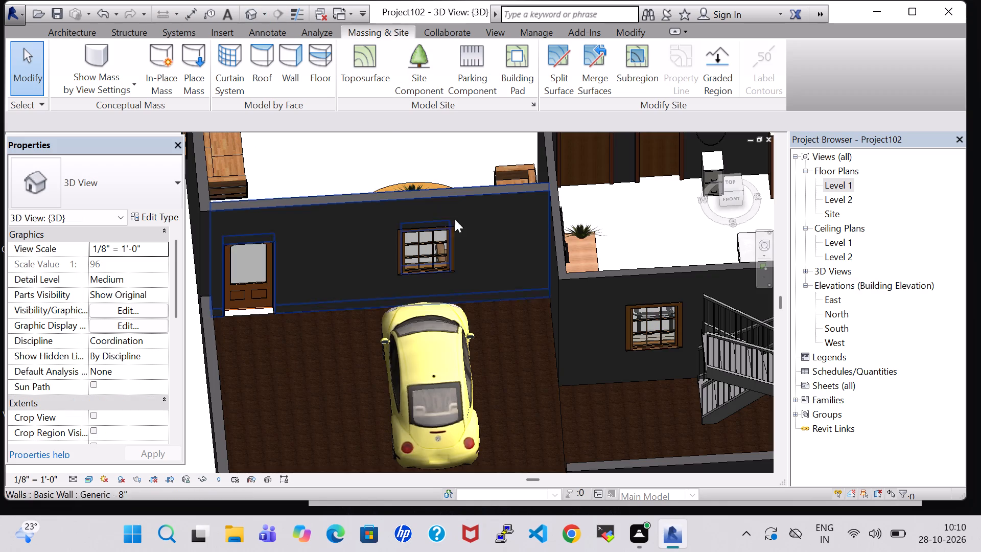
left_click(553, 392)
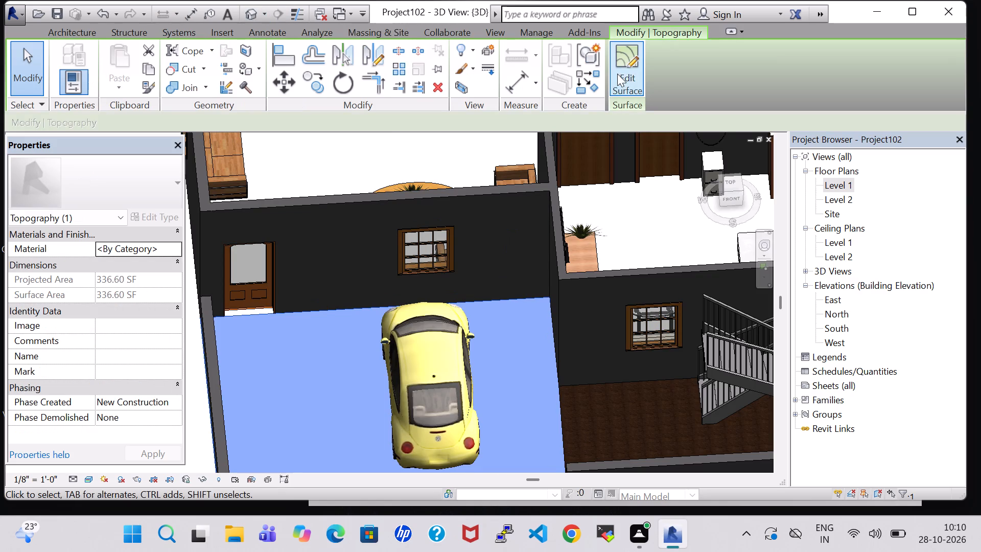
left_click(617, 74)
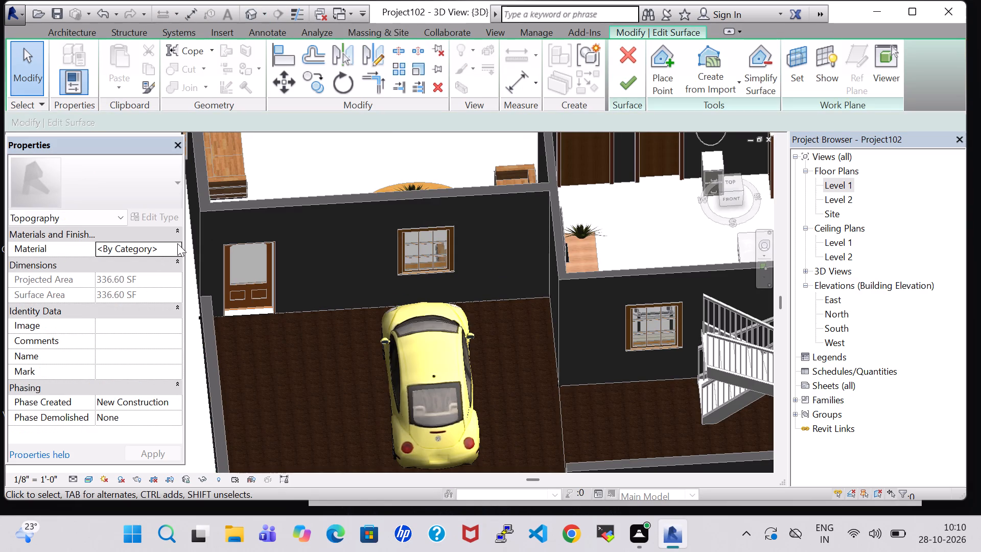
left_click(177, 244)
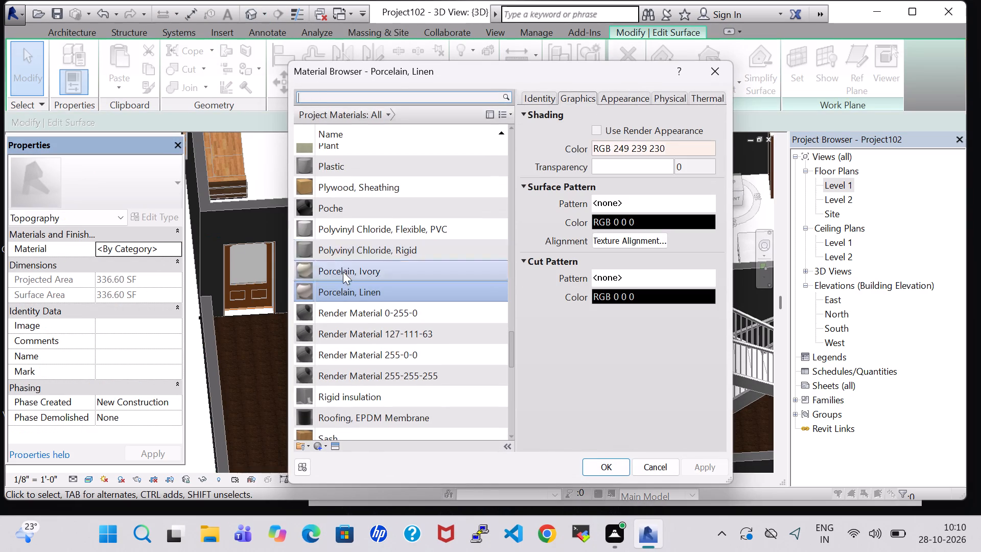
left_click(357, 155)
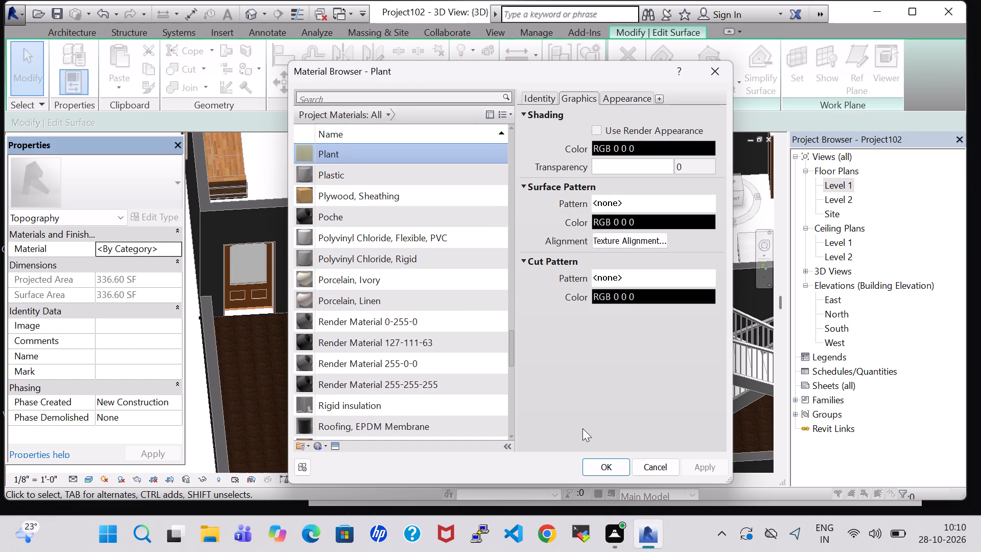
left_click(597, 463)
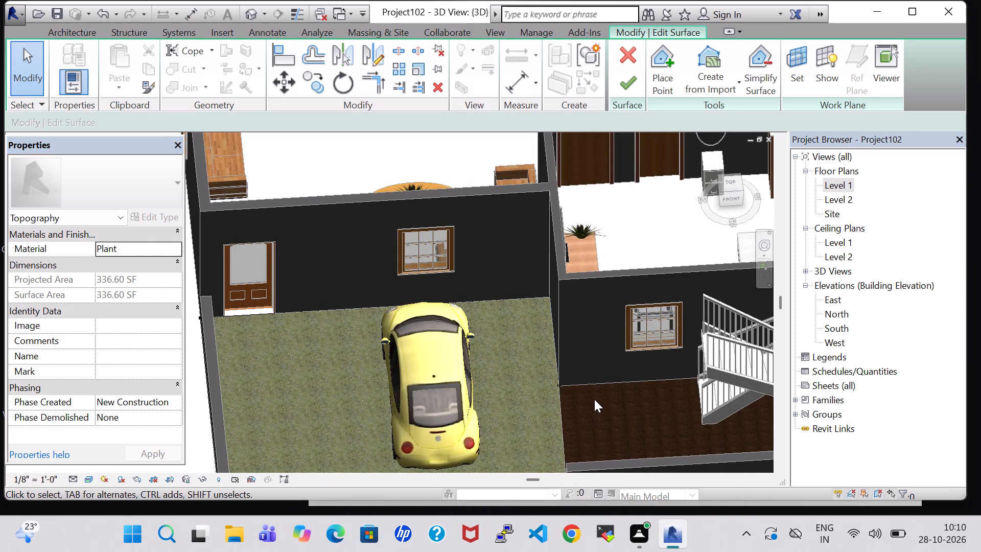
left_click(618, 82)
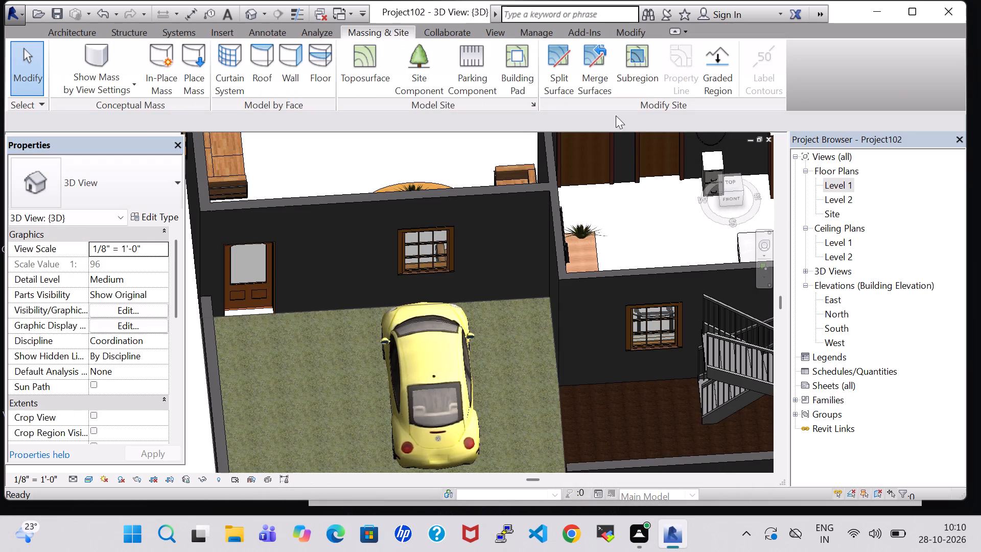
Set the material of the toposurface under the outdoor stair to Plant.
left_click(567, 419)
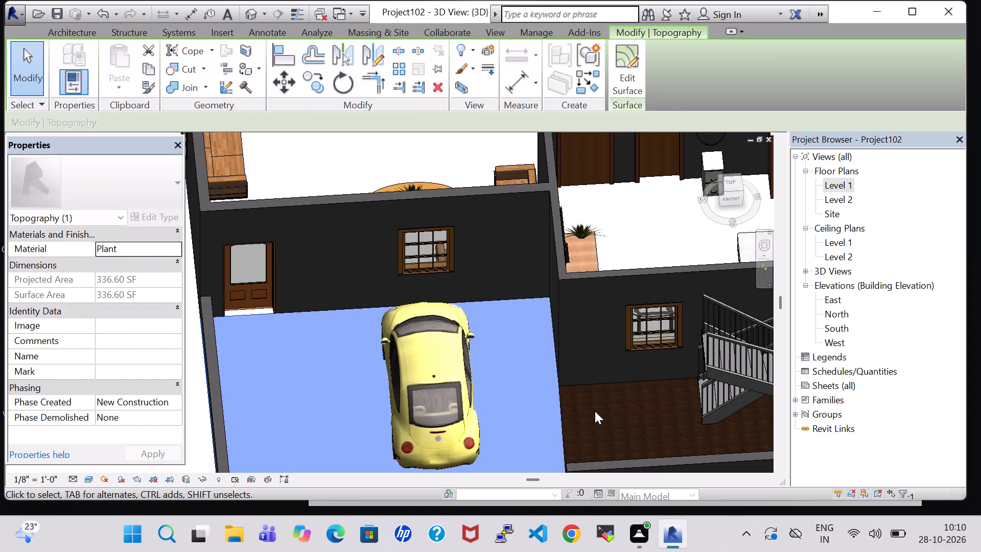
left_click(595, 411)
left_click(604, 382)
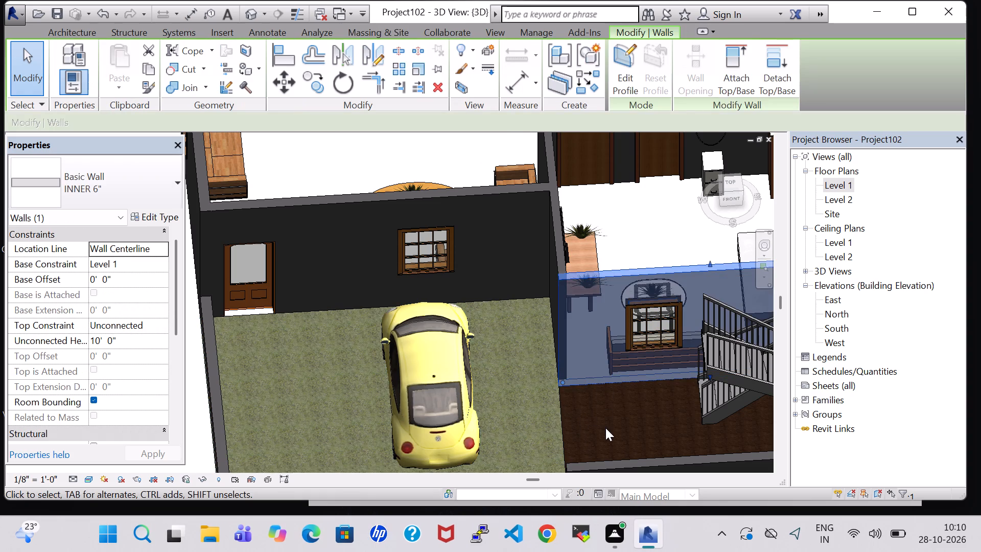
left_click(605, 428)
left_click(605, 383)
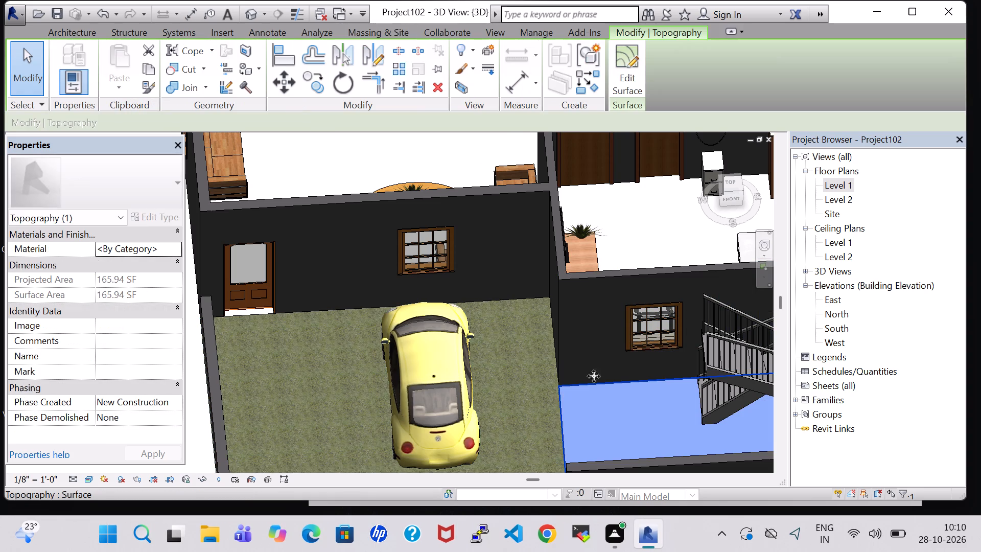
left_click(179, 247)
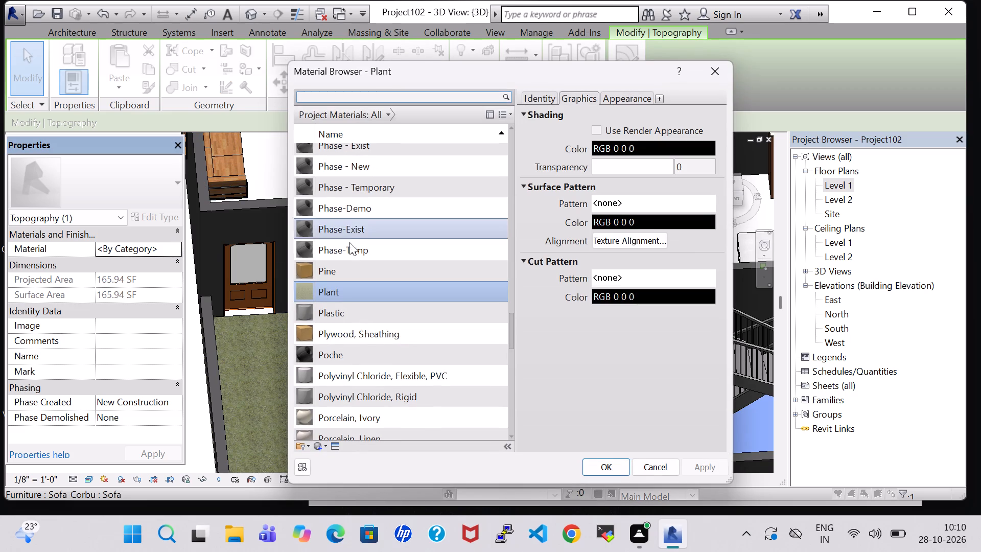
left_click(603, 468)
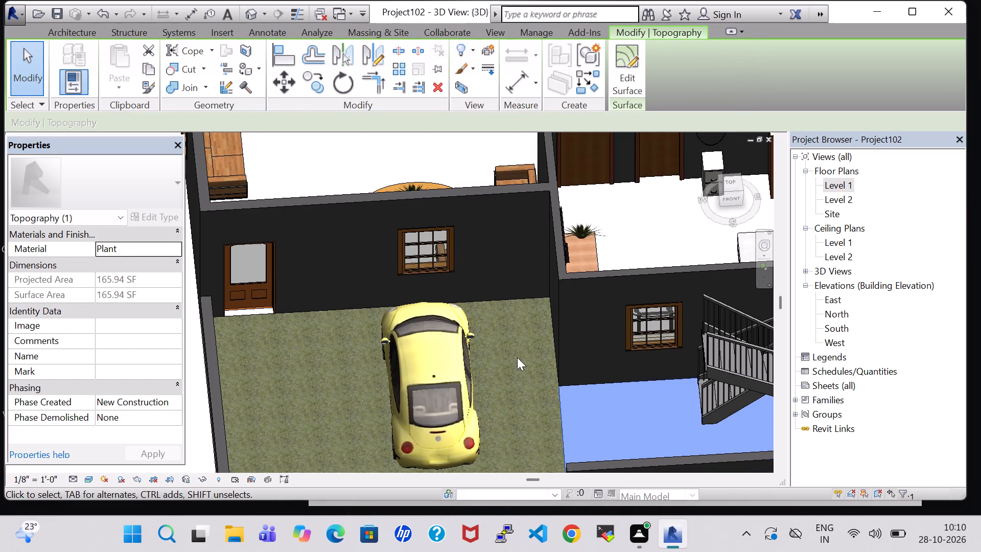
left_click(517, 357)
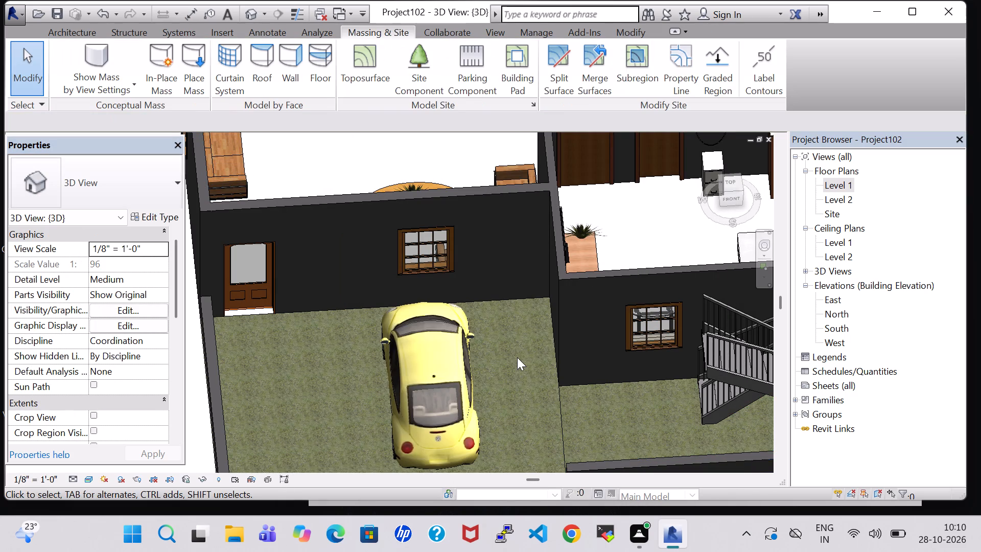
On the Level 1 plan, draw a Generic - 8" wall about 2' long eastward from the west boundary wall's south end.
middle_click_drag(494, 328, 511, 417, "shift")
middle_click_drag(519, 403, 513, 400)
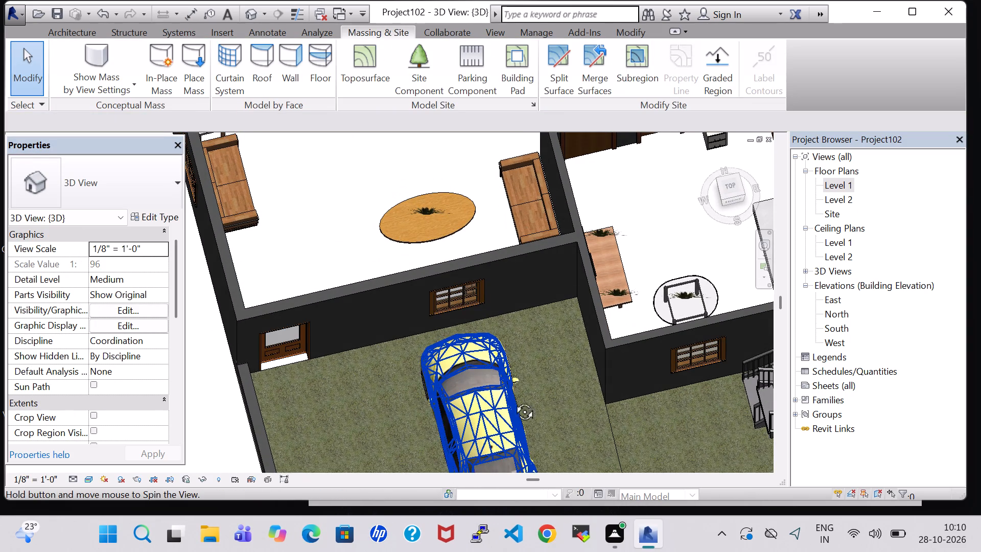
middle_click_drag(513, 400, 484, 314)
middle_click_drag(482, 333, 492, 260)
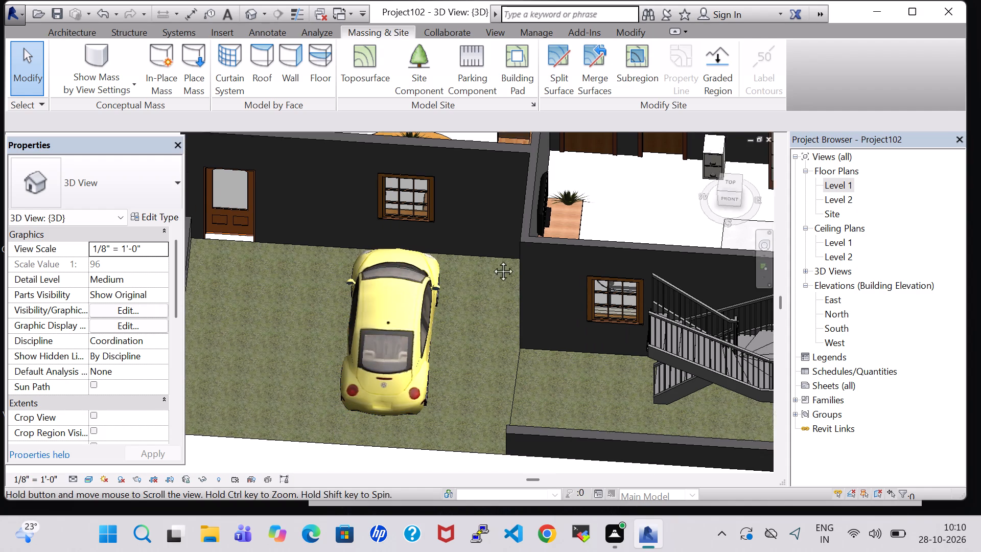
middle_click_drag(492, 260, 499, 232)
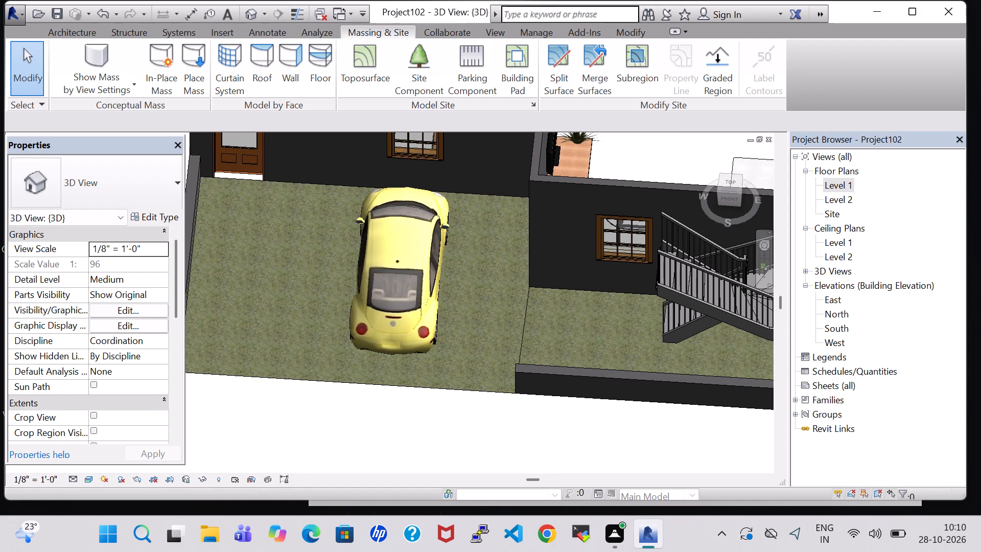
double_click(833, 190)
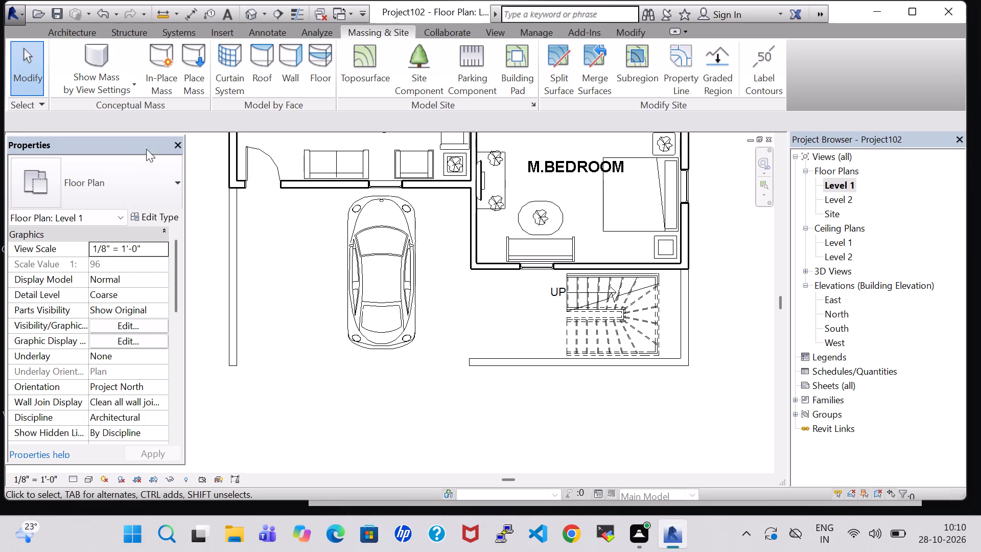
left_click(74, 32)
left_click(72, 48)
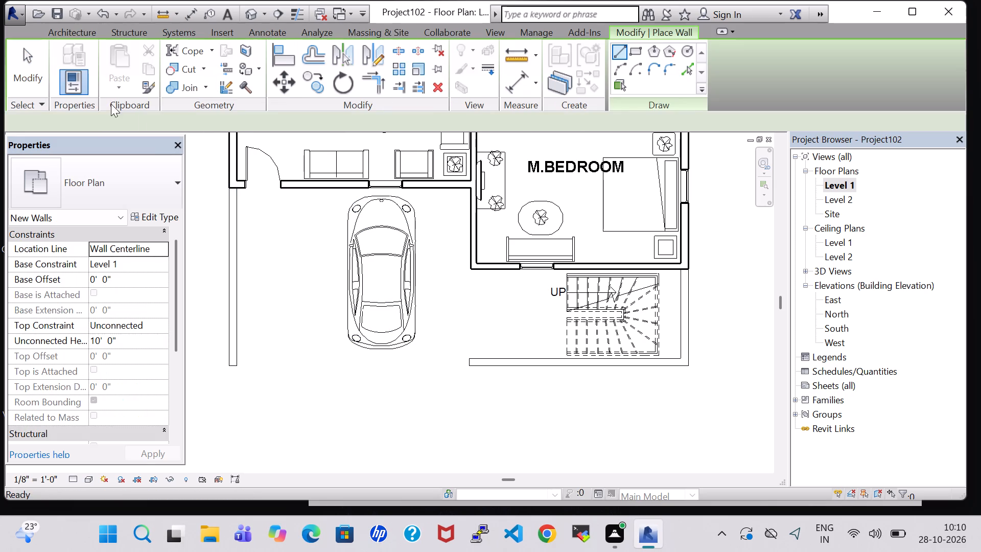
left_click(233, 365)
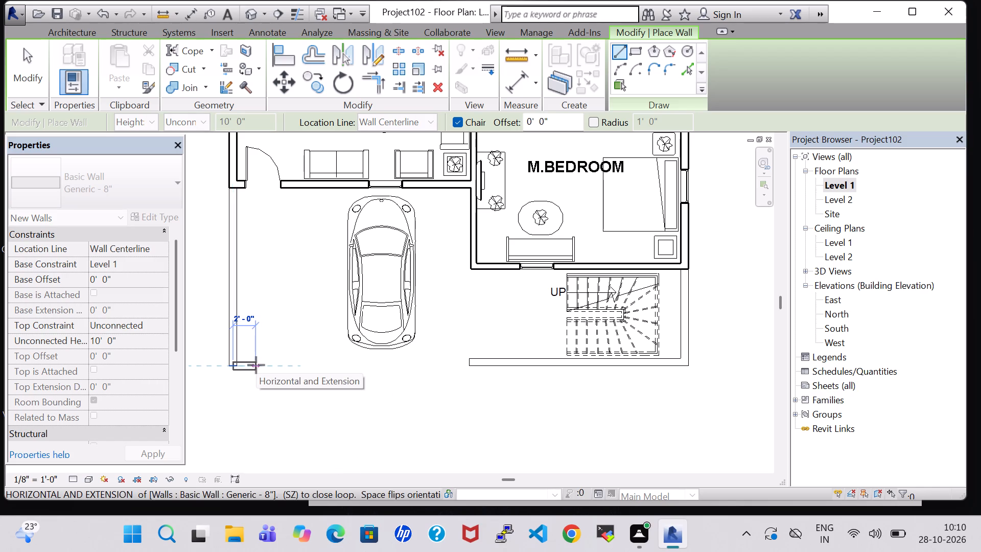
left_click(255, 365)
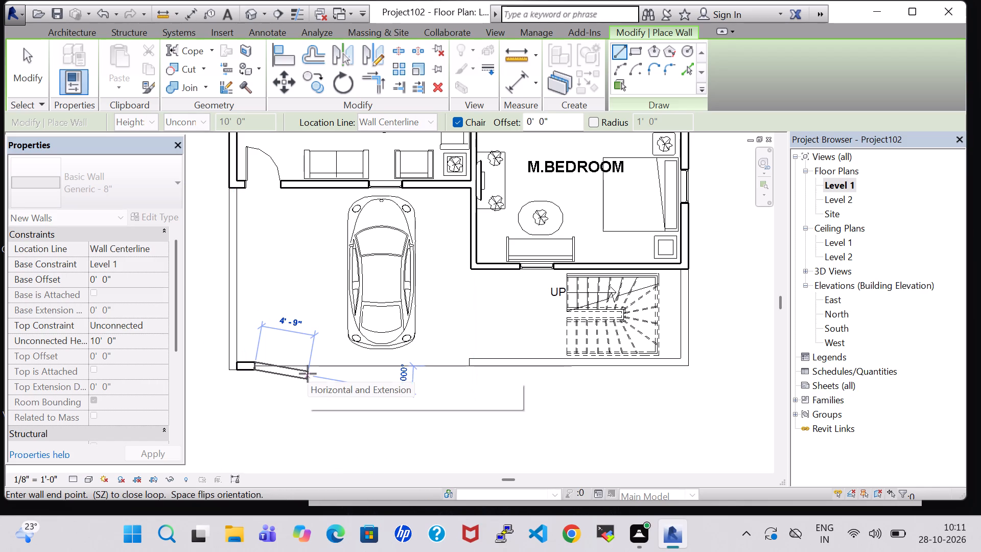
key("Escape")
key("Escape")
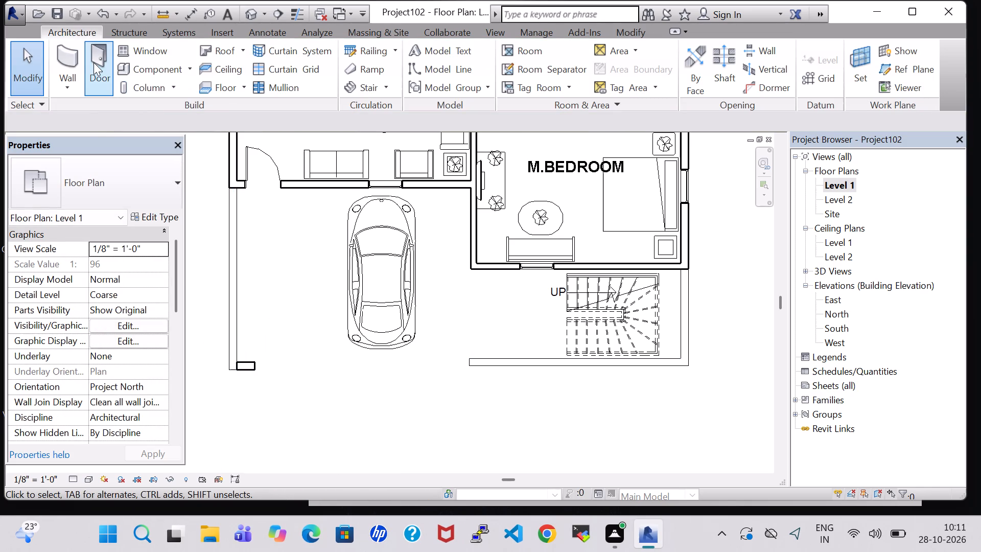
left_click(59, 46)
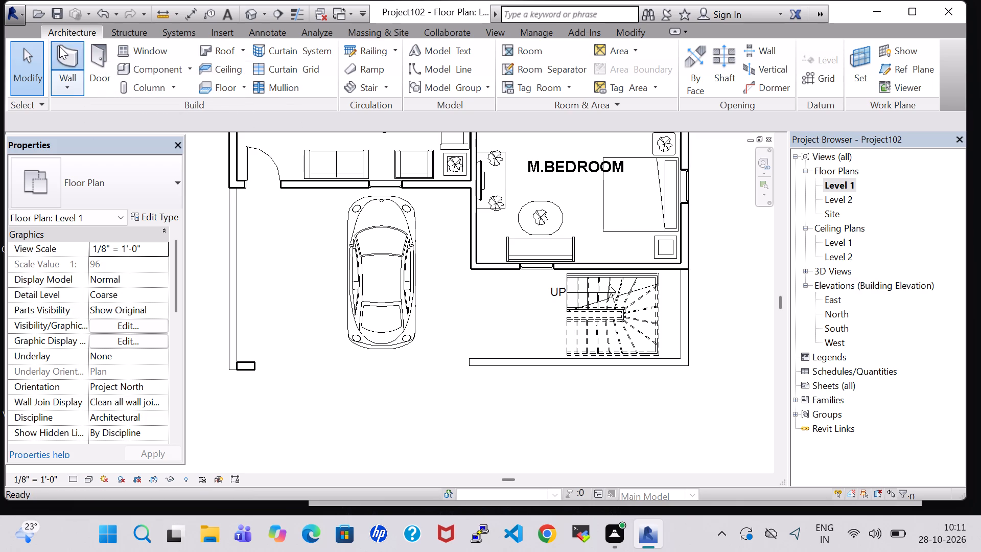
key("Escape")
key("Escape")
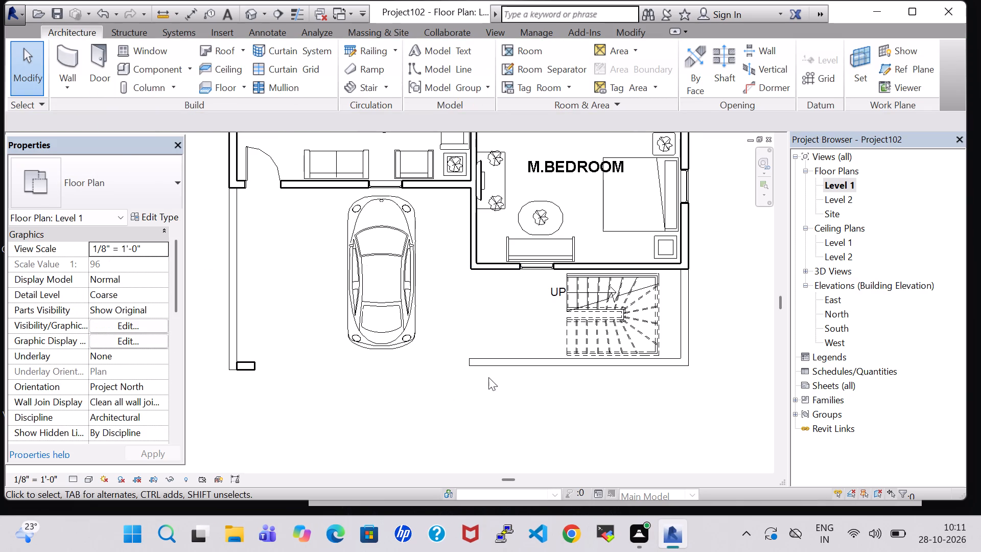
Nudge the front boundary wall below the outdoor stair west by four increments, extending its free end toward the car opening.
left_click(471, 367)
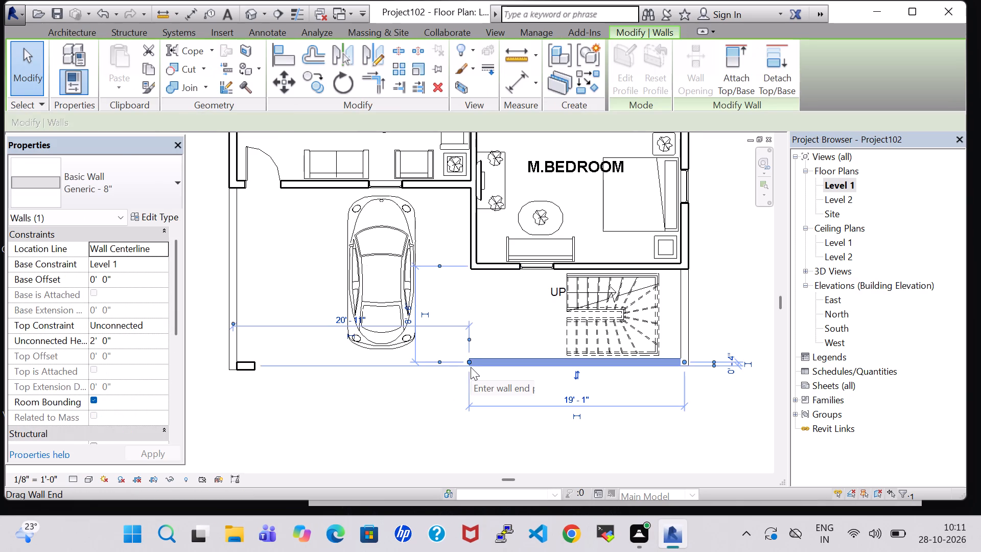
key("Left")
key("Left")
key("Left")
key("Left")
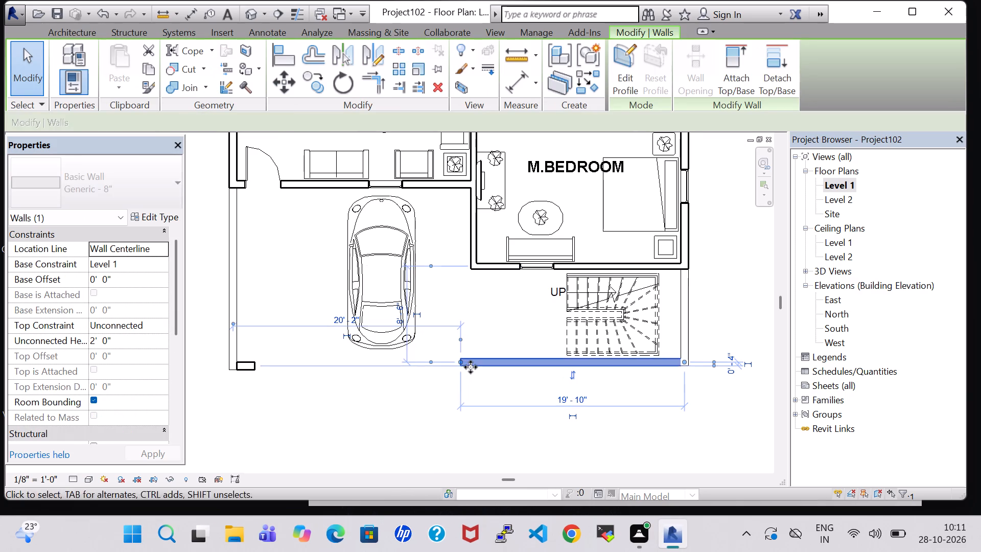
left_click(714, 452)
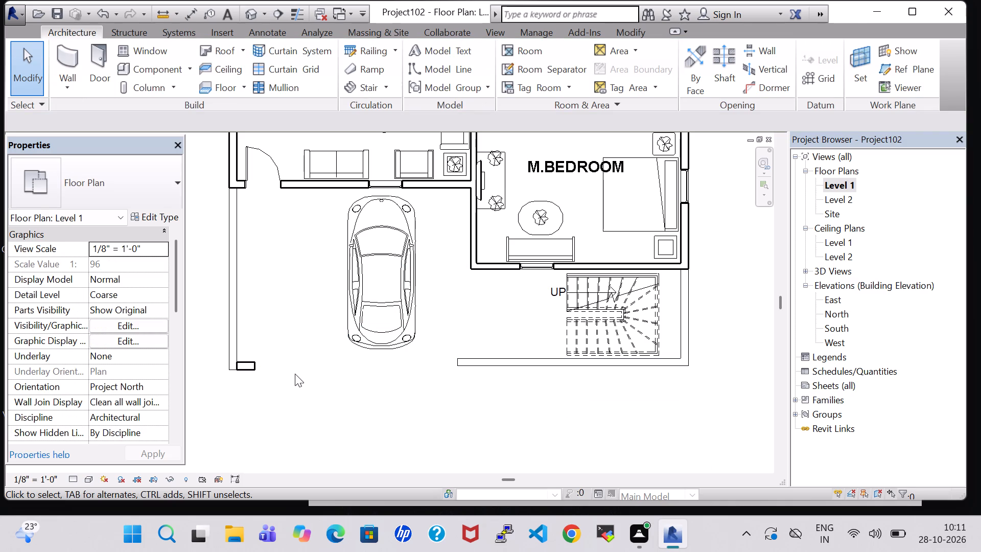
Set the unconnected height of the short front wall at the west boundary corner to 2' 0".
left_click(250, 367)
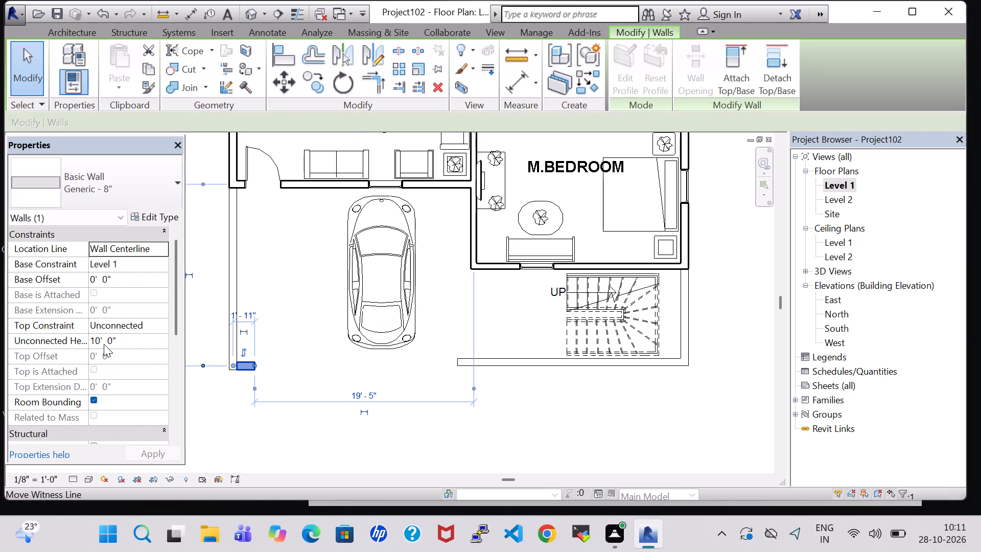
left_click(101, 343)
key("BackSpace")
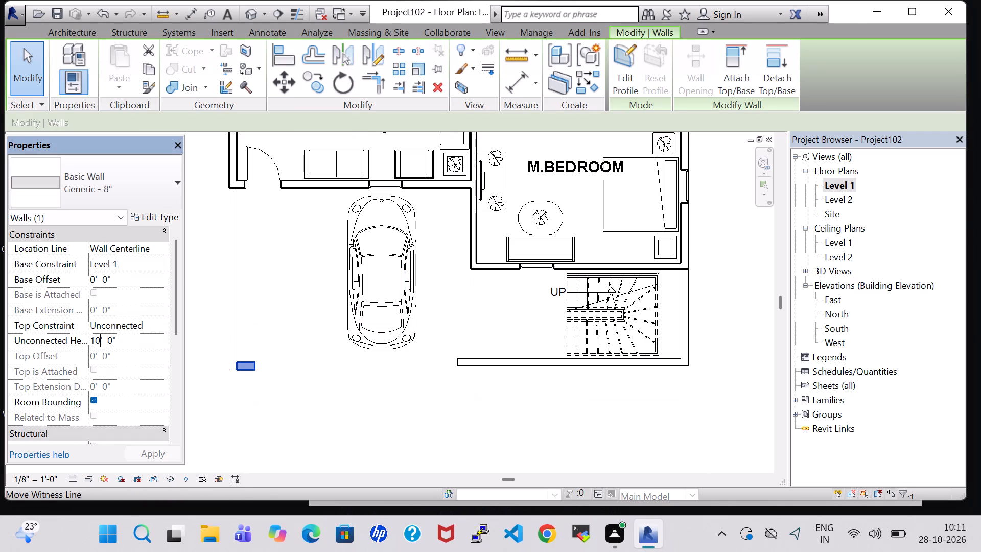
key("BackSpace")
key("2")
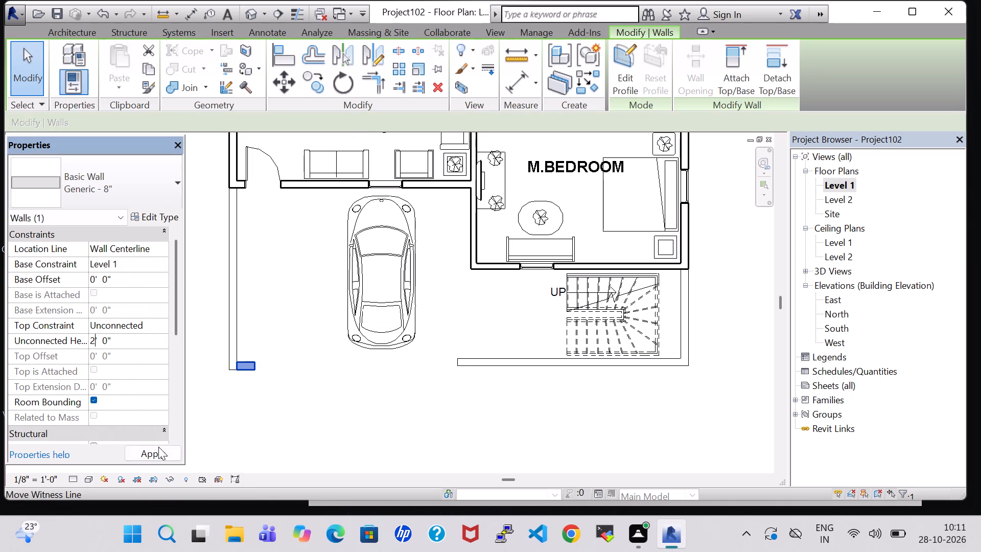
left_click(153, 456)
left_click(319, 420)
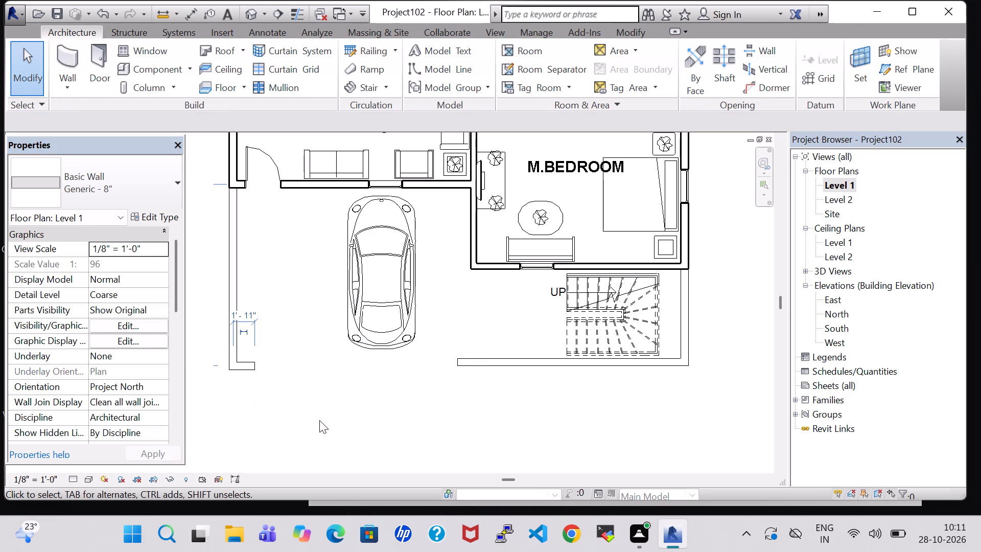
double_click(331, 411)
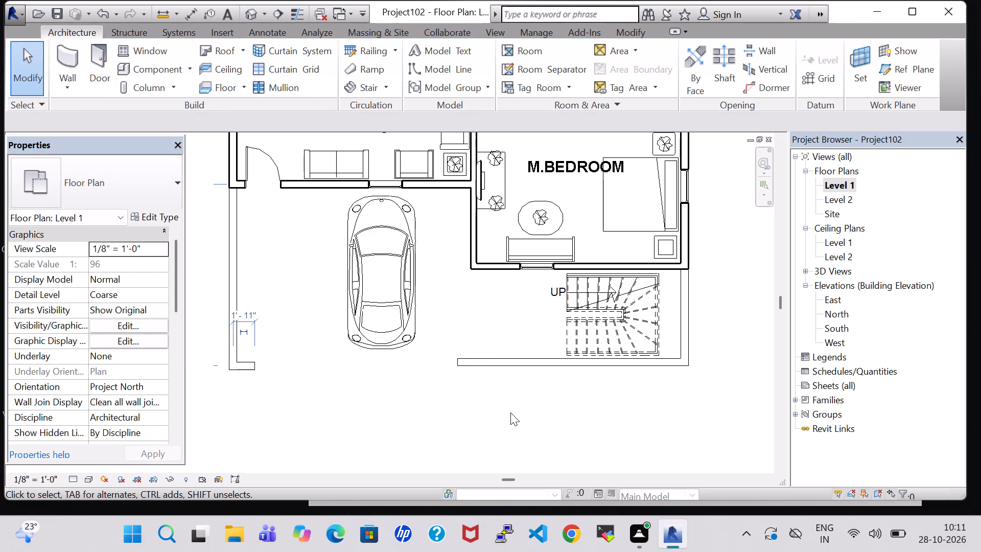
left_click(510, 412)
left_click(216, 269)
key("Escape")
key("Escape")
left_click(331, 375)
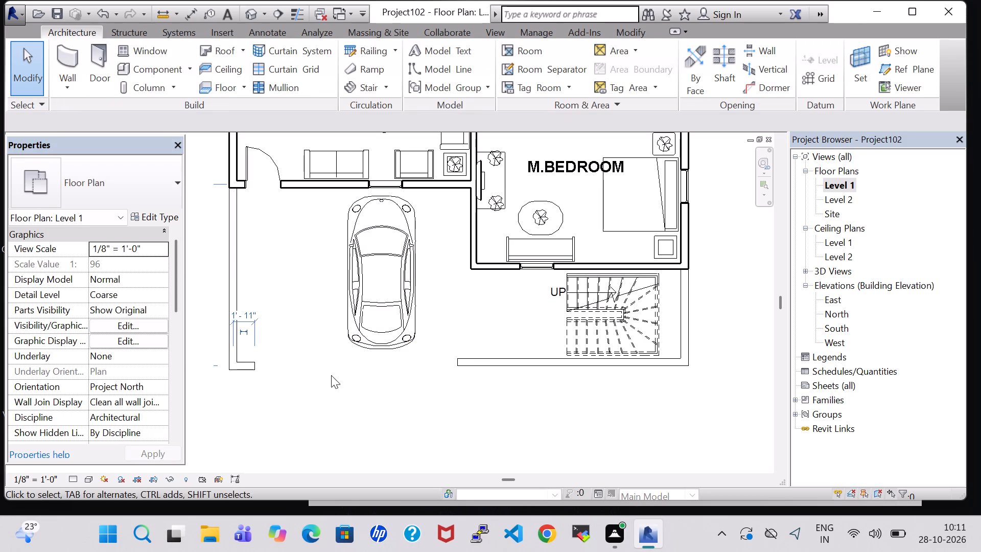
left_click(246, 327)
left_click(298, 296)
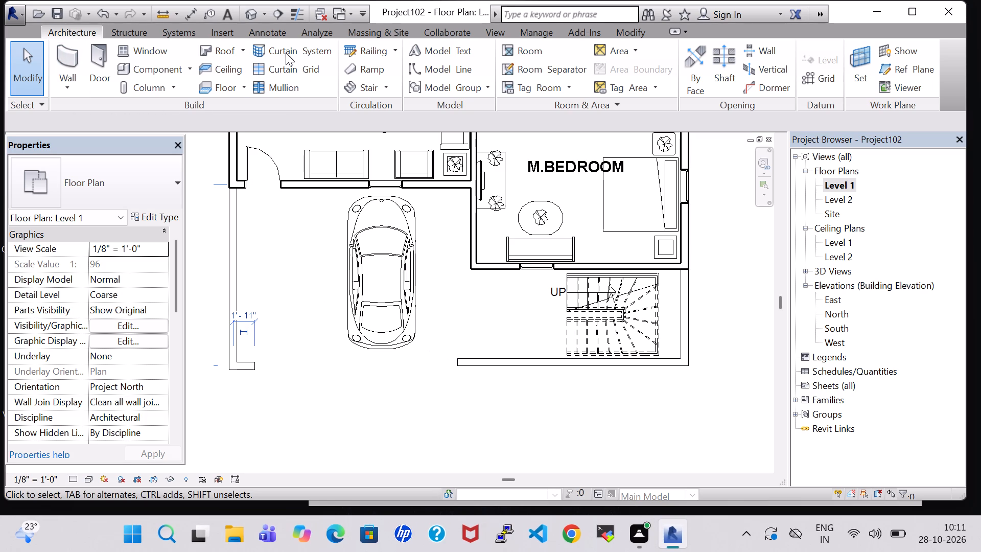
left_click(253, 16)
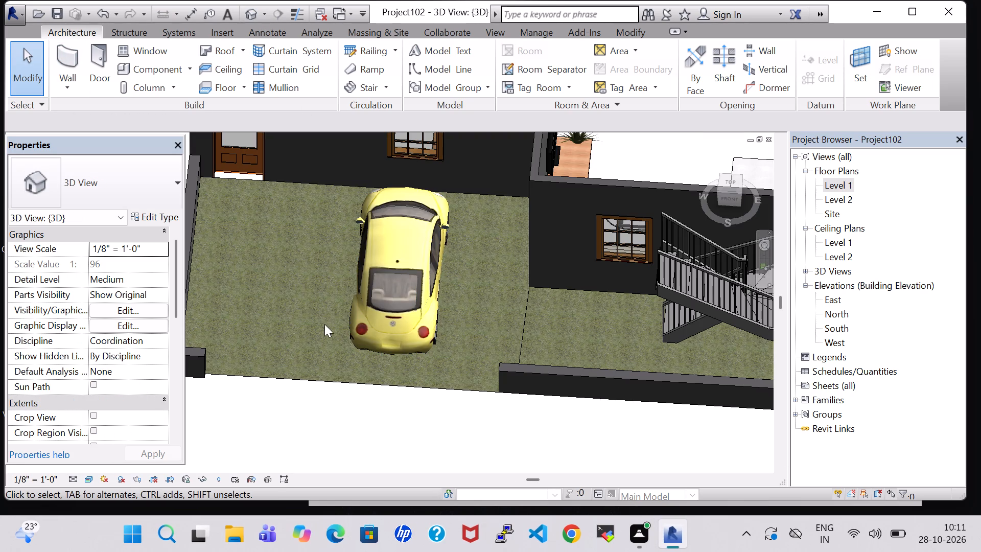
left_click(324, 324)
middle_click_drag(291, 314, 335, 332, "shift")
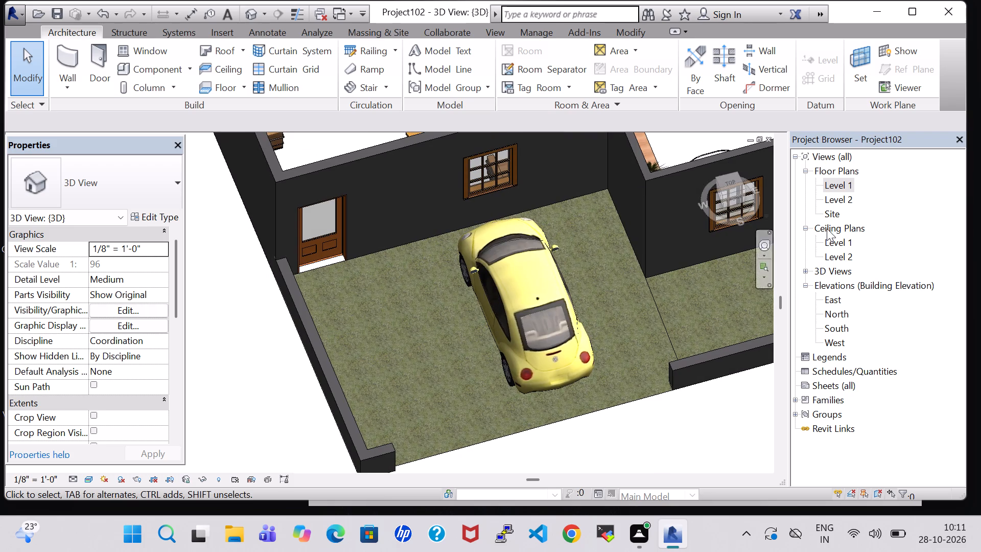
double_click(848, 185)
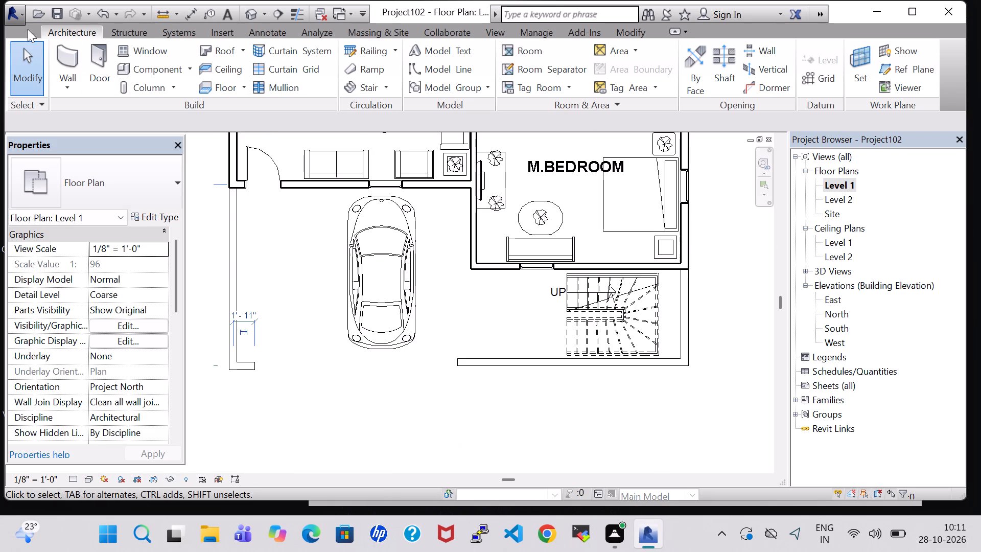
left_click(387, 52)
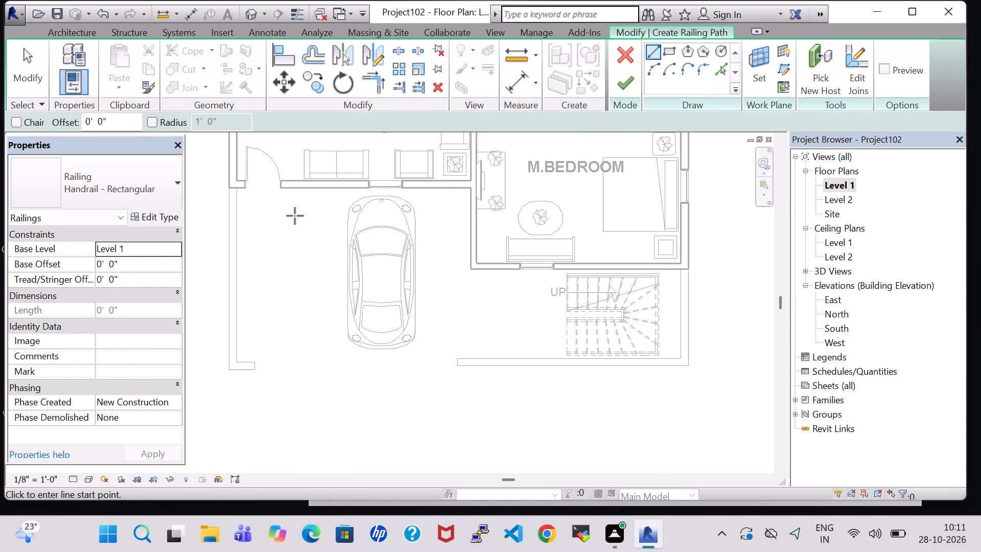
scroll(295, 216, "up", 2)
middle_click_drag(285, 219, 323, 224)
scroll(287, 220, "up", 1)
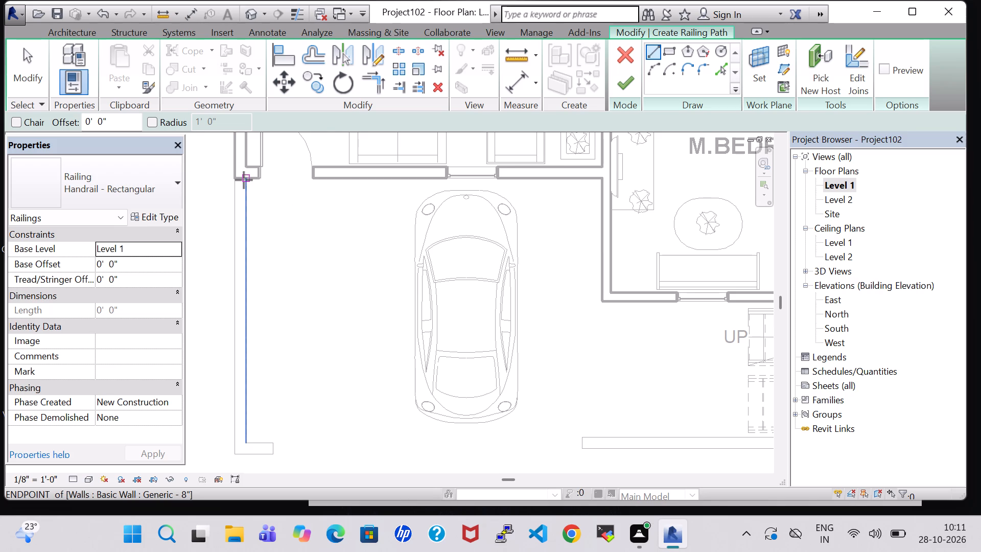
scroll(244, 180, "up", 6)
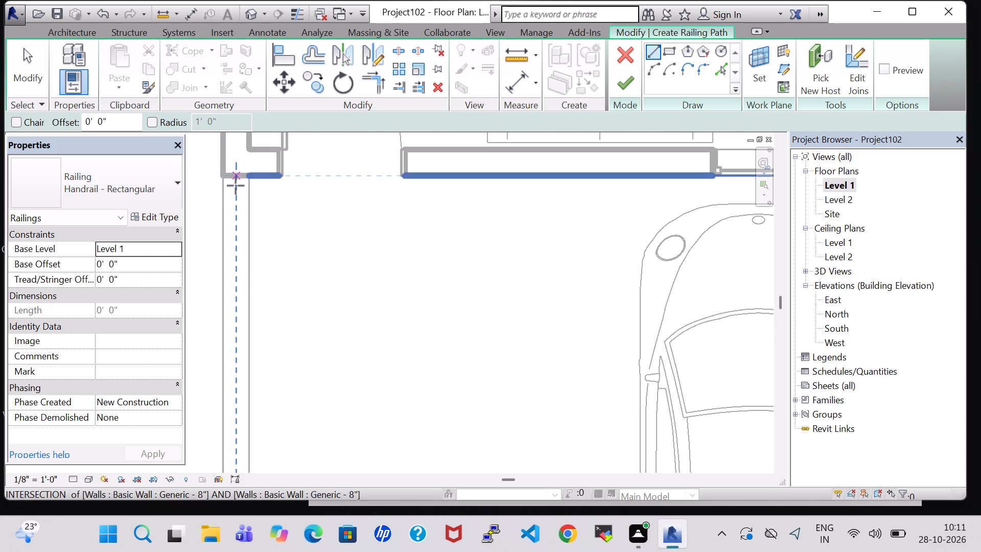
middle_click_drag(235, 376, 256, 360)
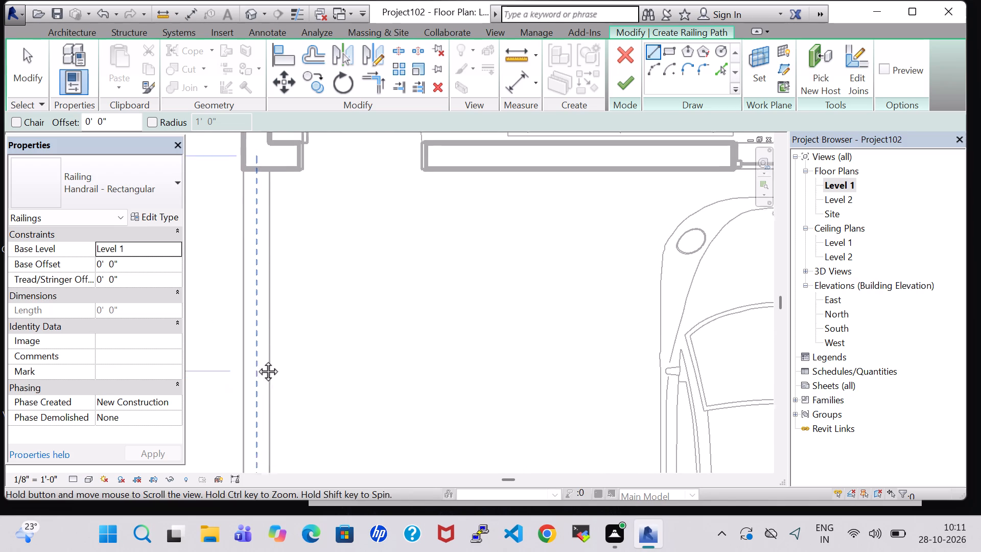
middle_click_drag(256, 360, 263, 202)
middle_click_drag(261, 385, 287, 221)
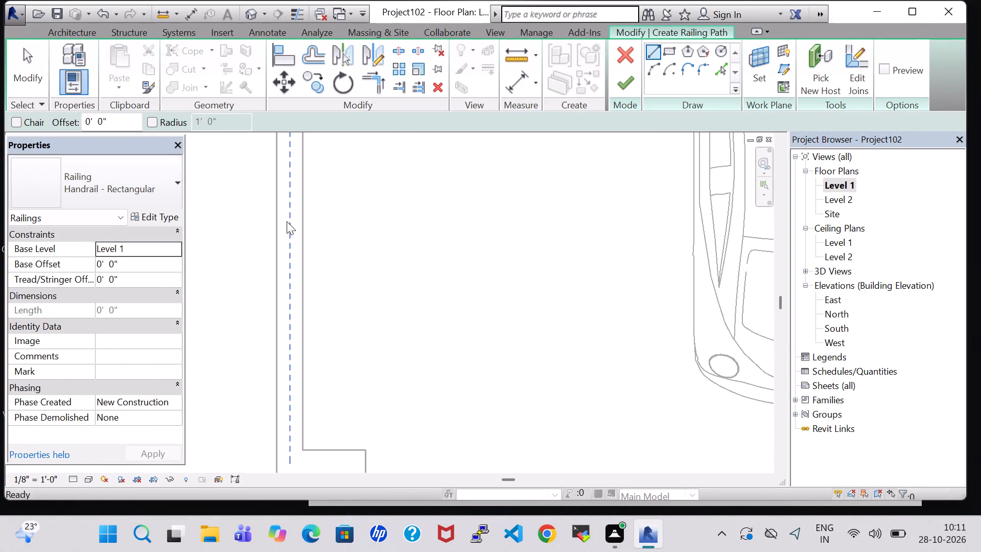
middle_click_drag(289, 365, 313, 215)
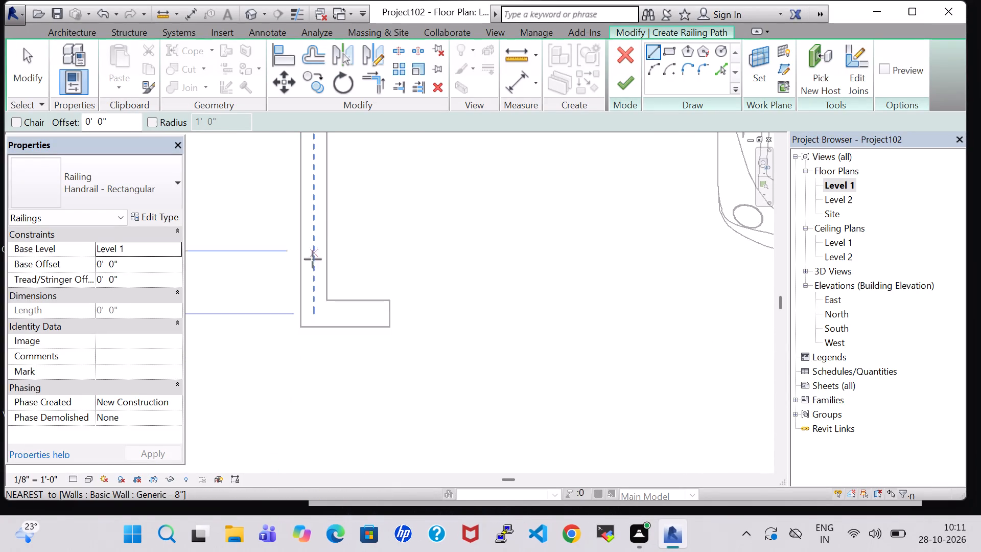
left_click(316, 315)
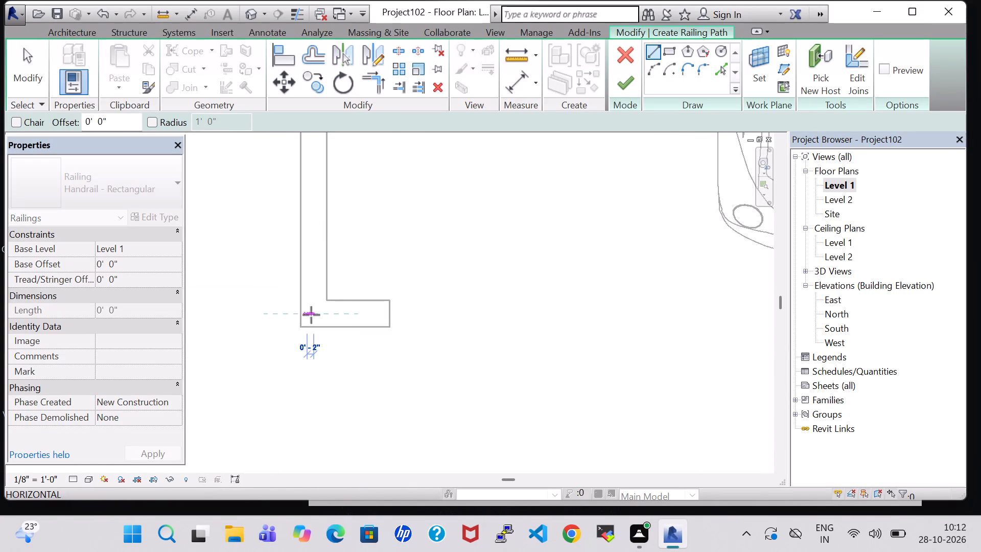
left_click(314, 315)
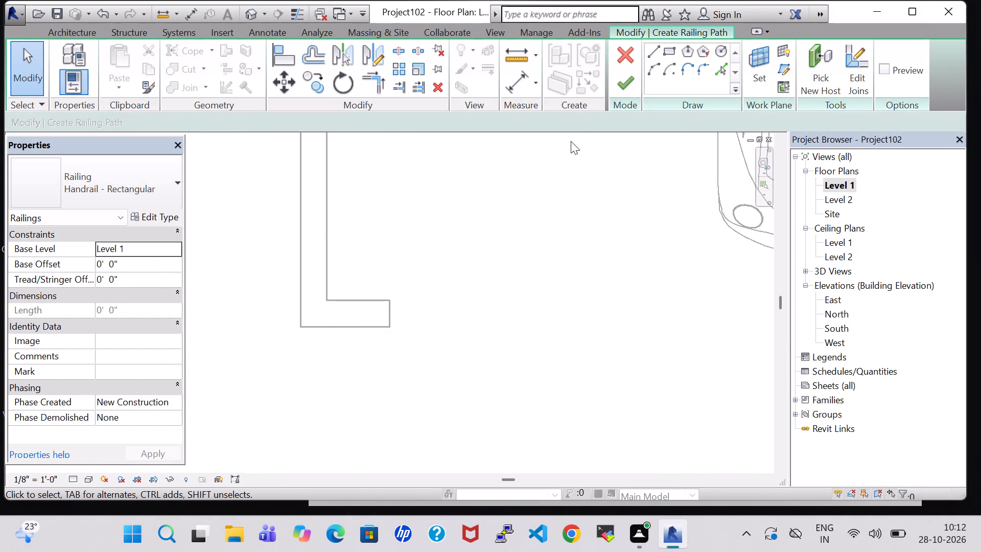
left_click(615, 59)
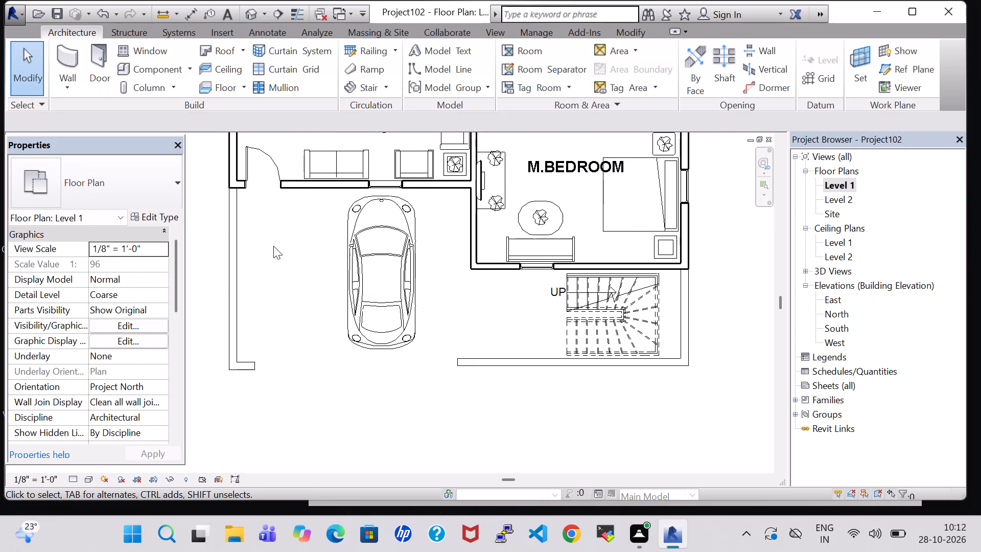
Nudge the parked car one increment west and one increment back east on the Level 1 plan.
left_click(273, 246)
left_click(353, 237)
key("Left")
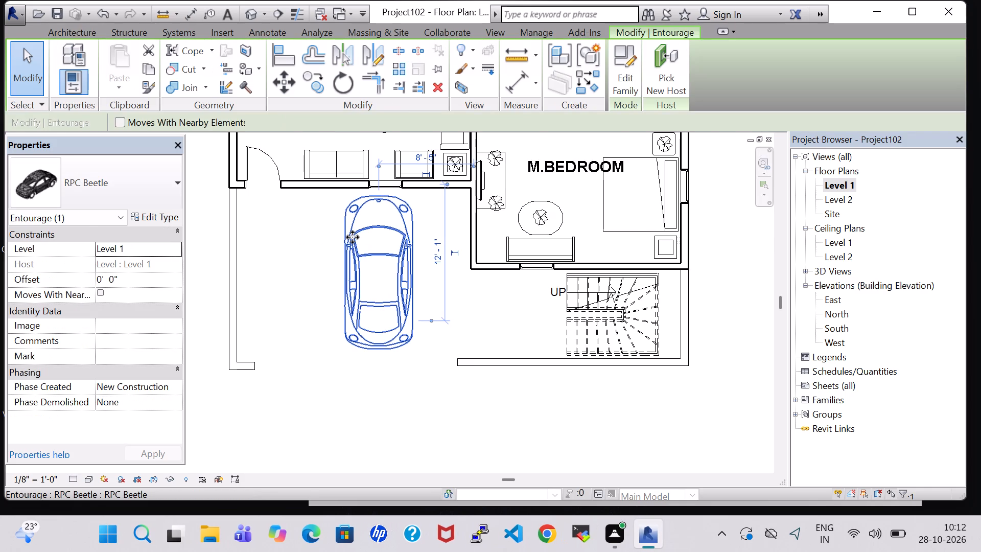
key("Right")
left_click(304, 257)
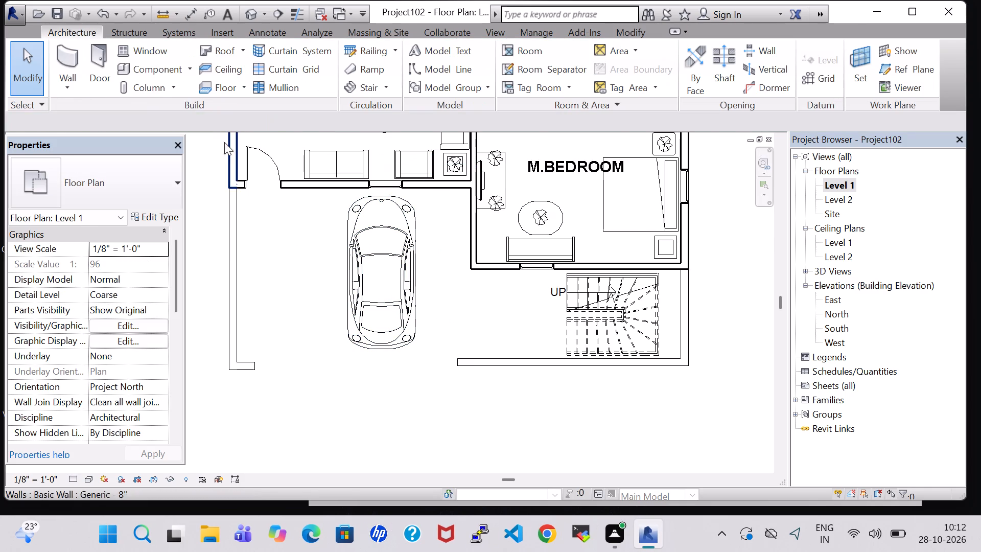
Sketch a Handrail - Rectangular railing about 17' 8" long along the centre of the west boundary wall and its short front return.
left_click(381, 44)
scroll(290, 209, "up", 2)
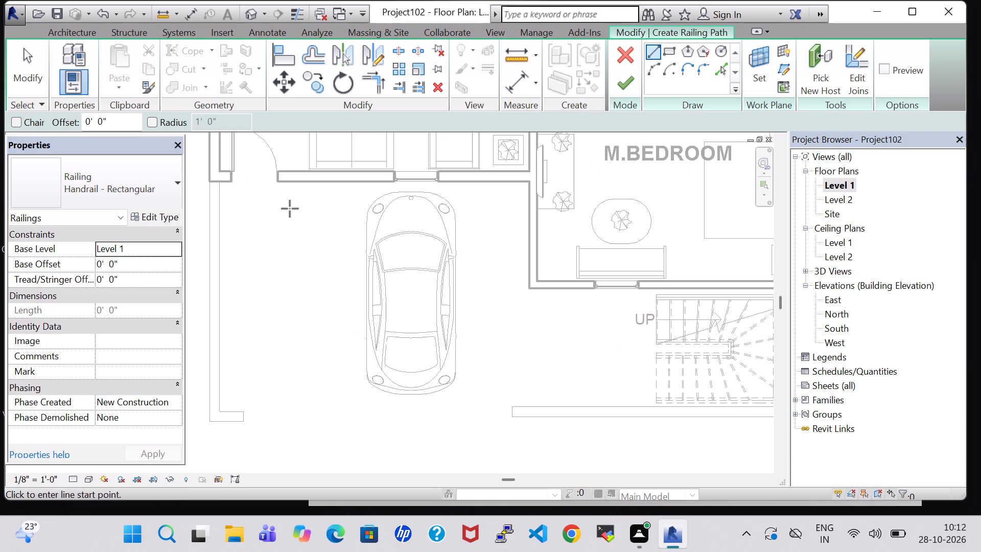
scroll(214, 182, "up", 5)
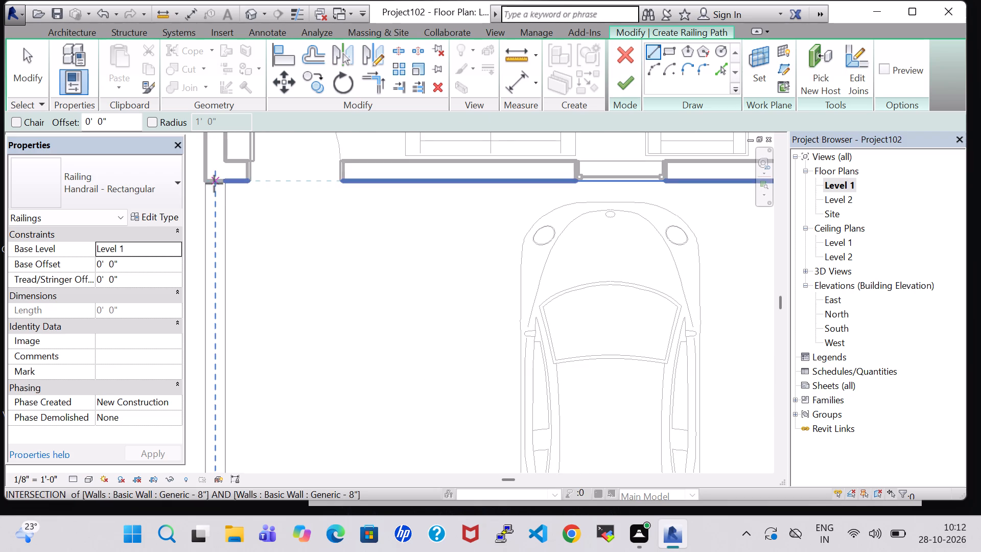
left_click(215, 183)
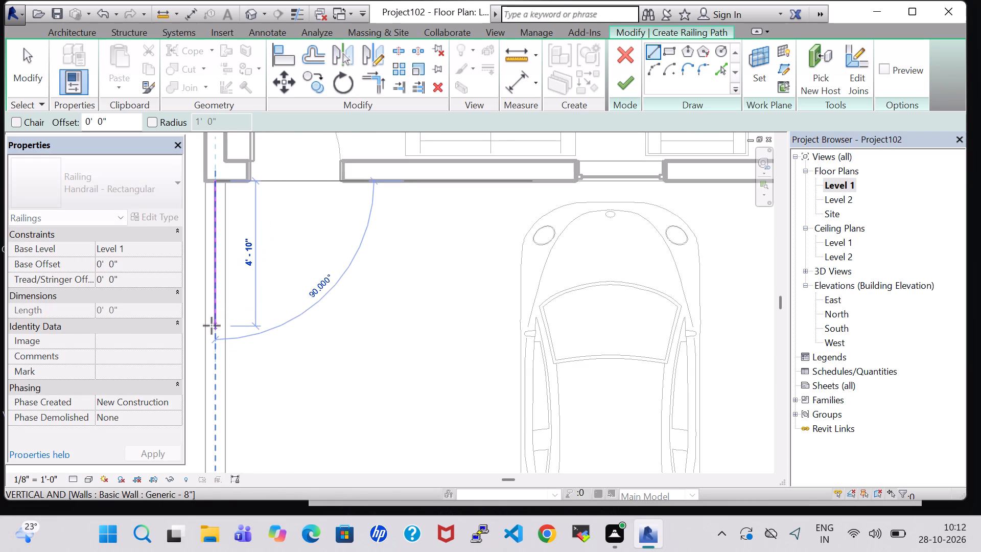
middle_click_drag(212, 326, 225, 174)
scroll(225, 174, "up", 1)
middle_click_drag(238, 368, 238, 363)
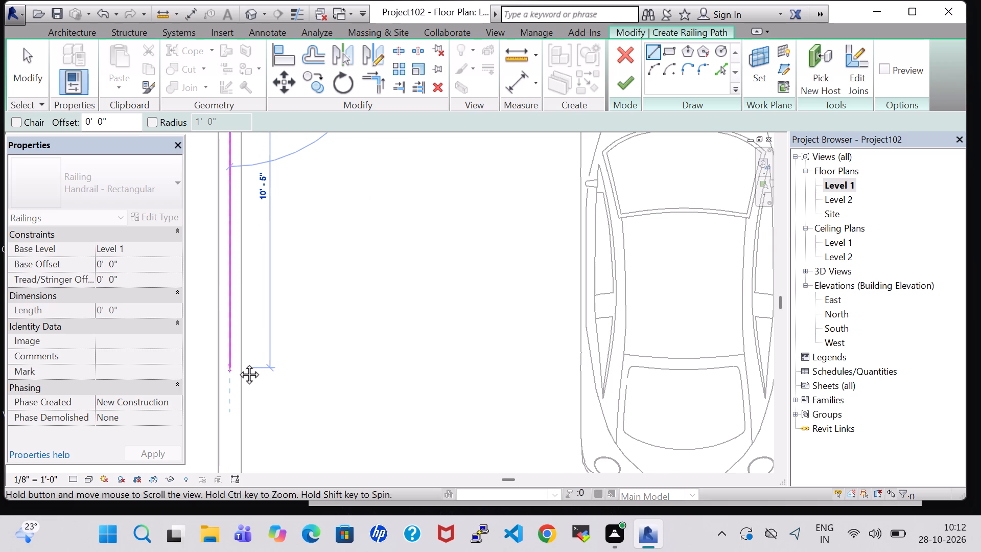
middle_click_drag(238, 363, 258, 189)
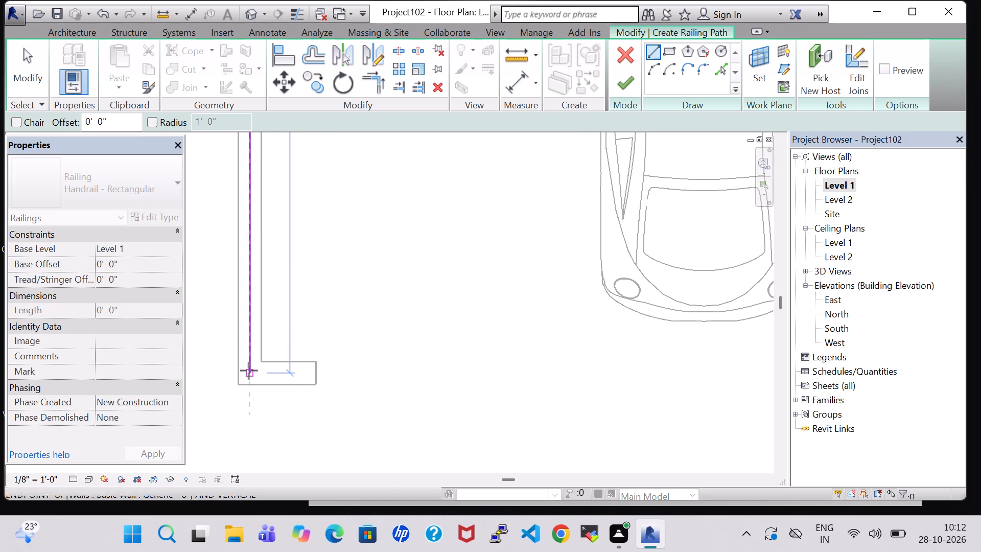
left_click(249, 371)
left_click(249, 371)
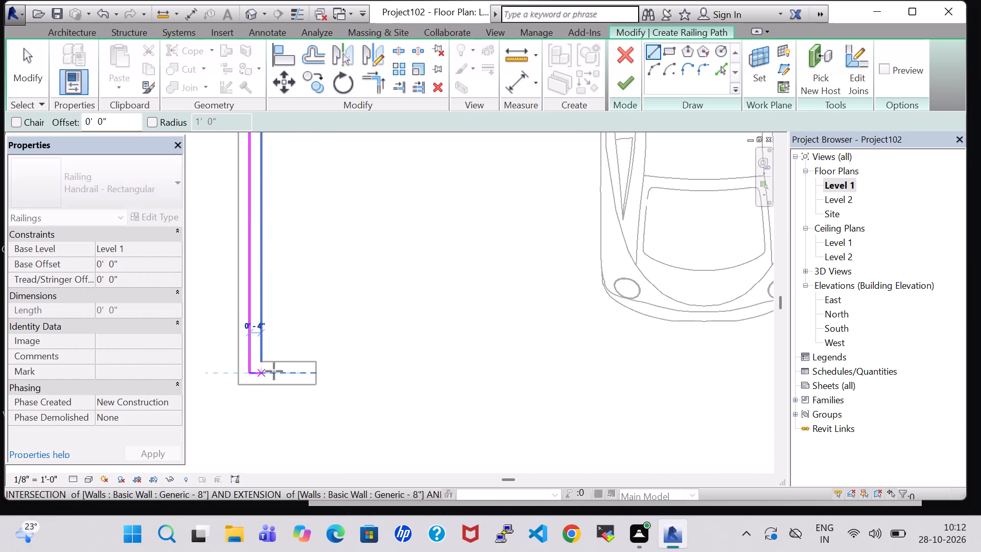
left_click(313, 372)
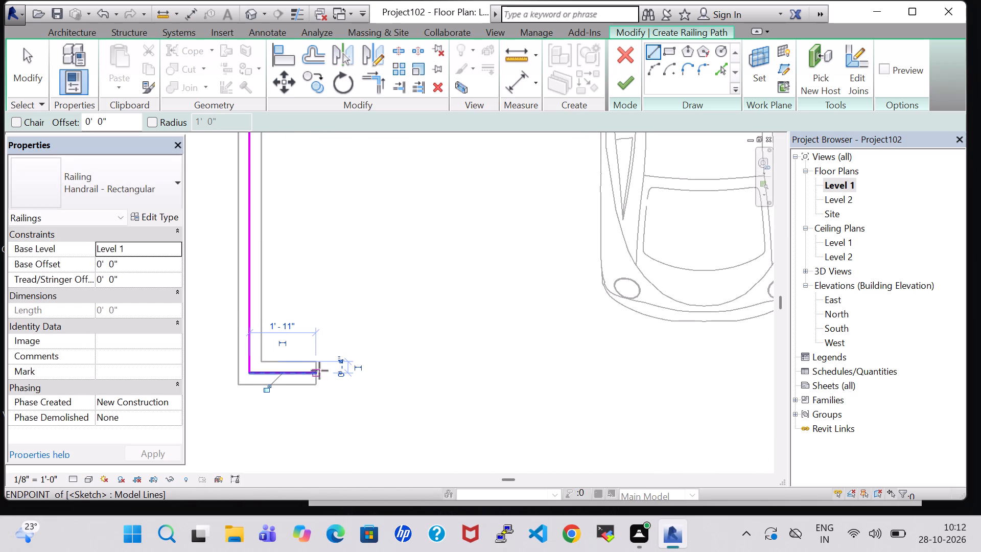
left_click(632, 88)
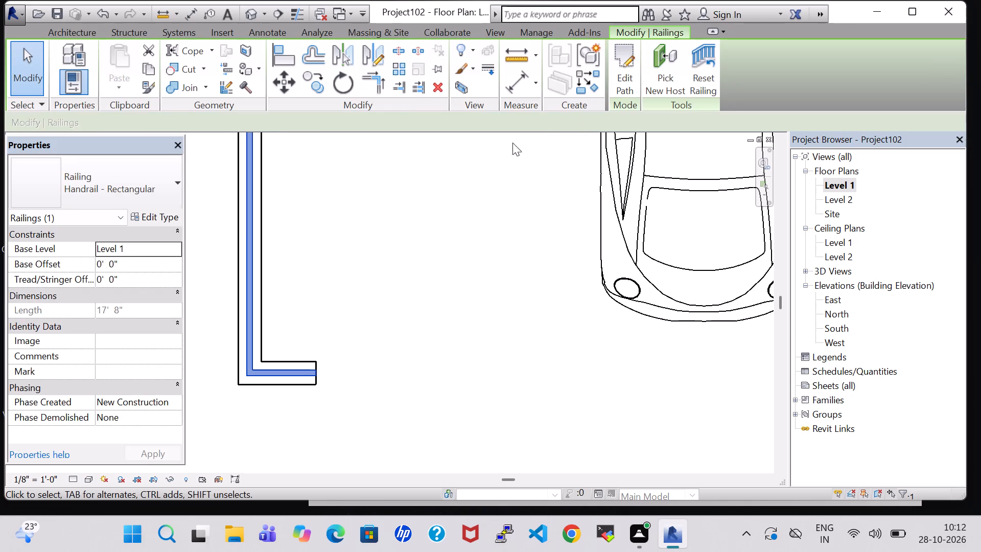
Set the base offset of the west boundary wall railing to 2' 0".
left_click(101, 265)
left_click(101, 265)
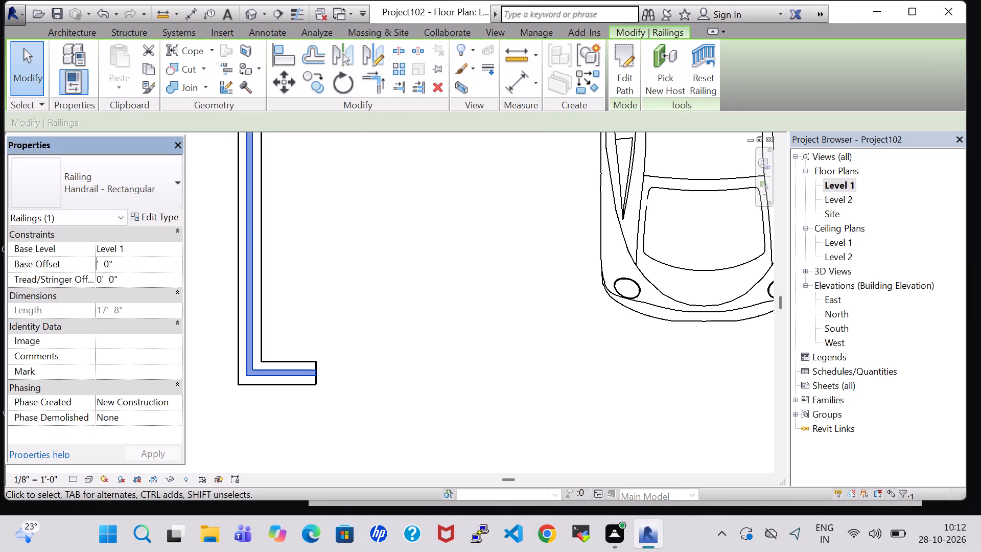
key("BackSpace")
key("2")
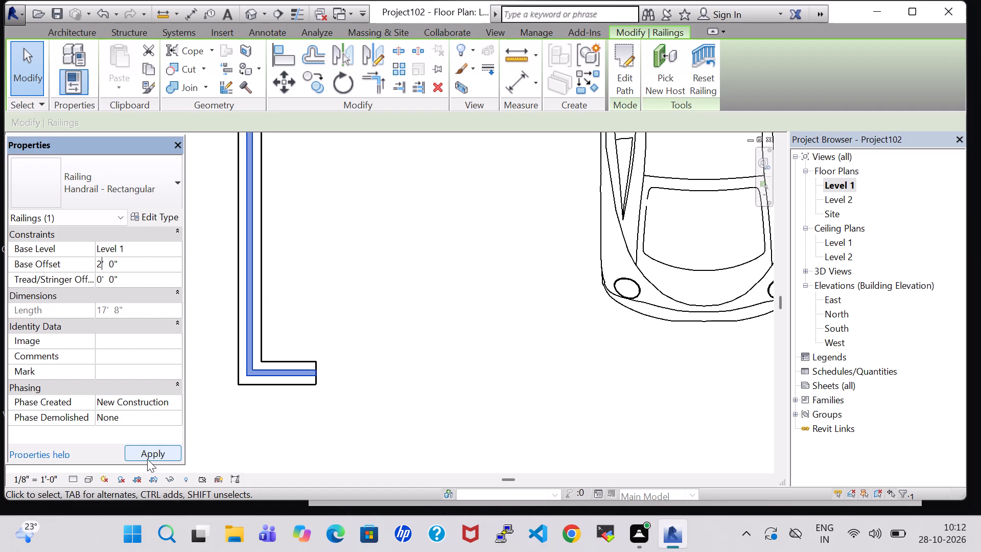
Change the west boundary wall railing's type to Glass Panel - Bottom Fill.
left_click(144, 188)
left_click(130, 249)
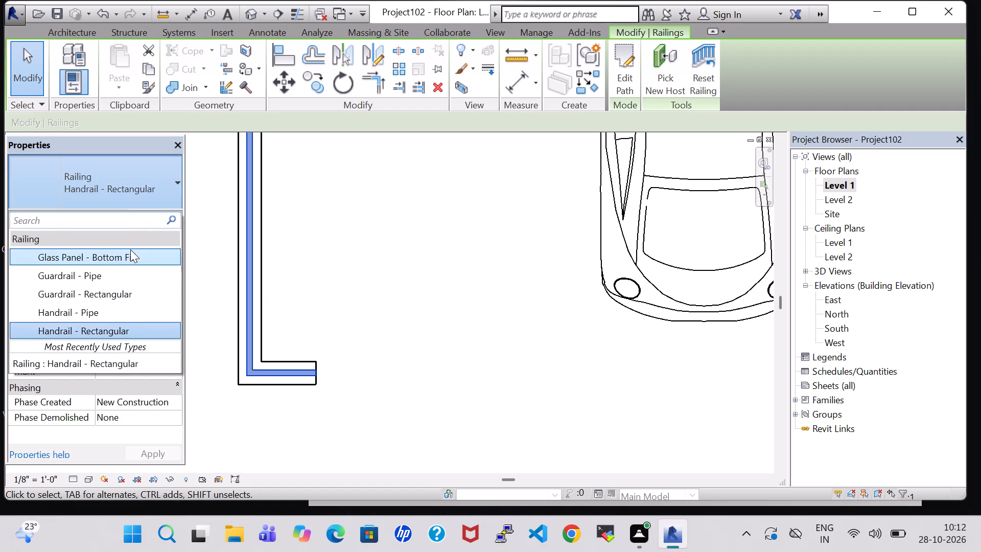
left_click(267, 451)
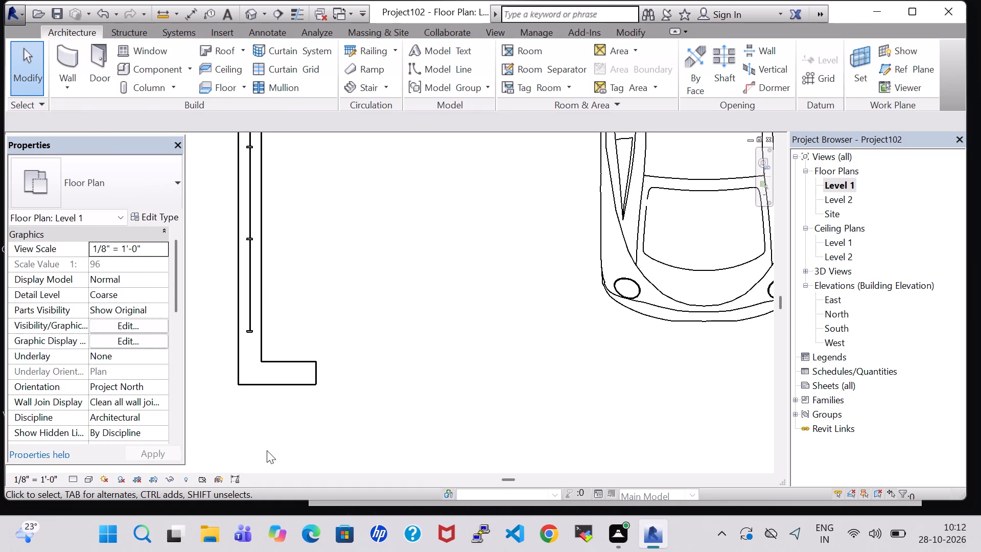
Sketch a Handrail - Rectangular railing along the centre of the east and front boundary walls, about 8' 3" and 20' 1" long.
left_click(249, 14)
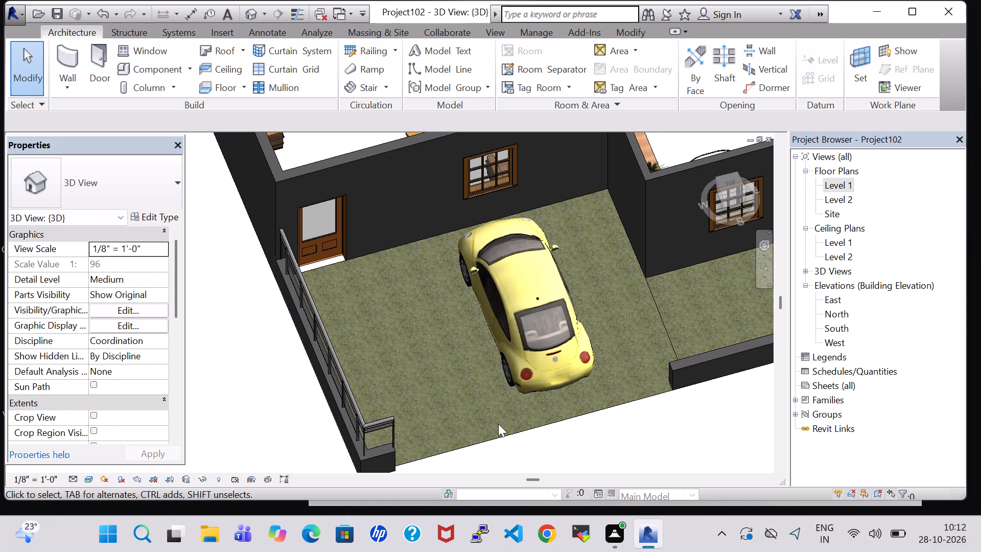
middle_click_drag(498, 424, 447, 363, "shift")
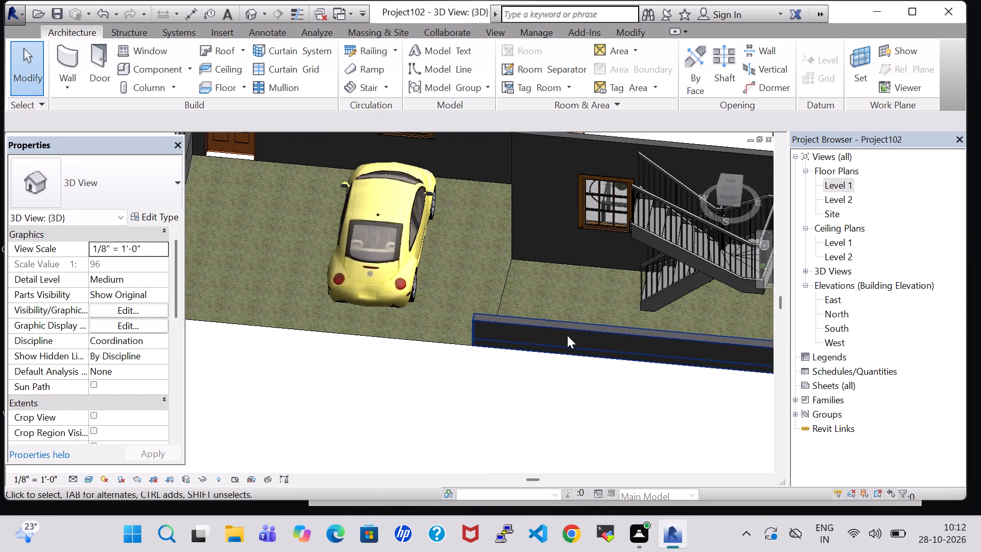
double_click(836, 181)
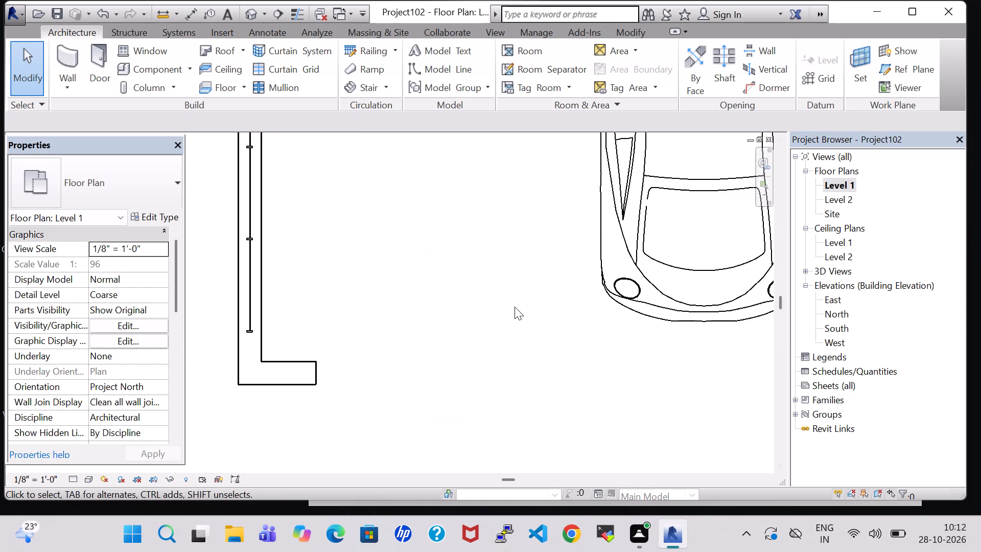
scroll(515, 307, "down", 5)
middle_click_drag(515, 307, 211, 354)
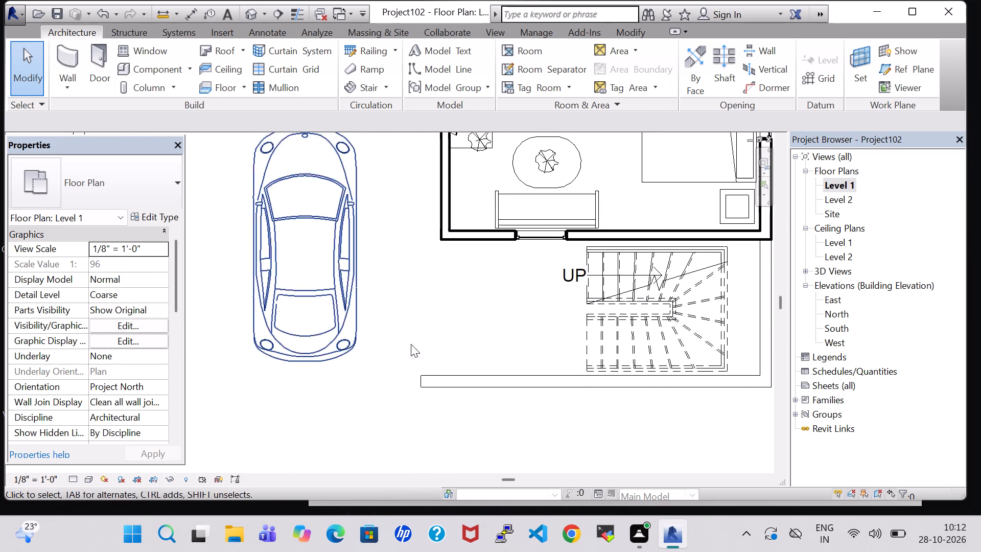
middle_click_drag(546, 311, 472, 307)
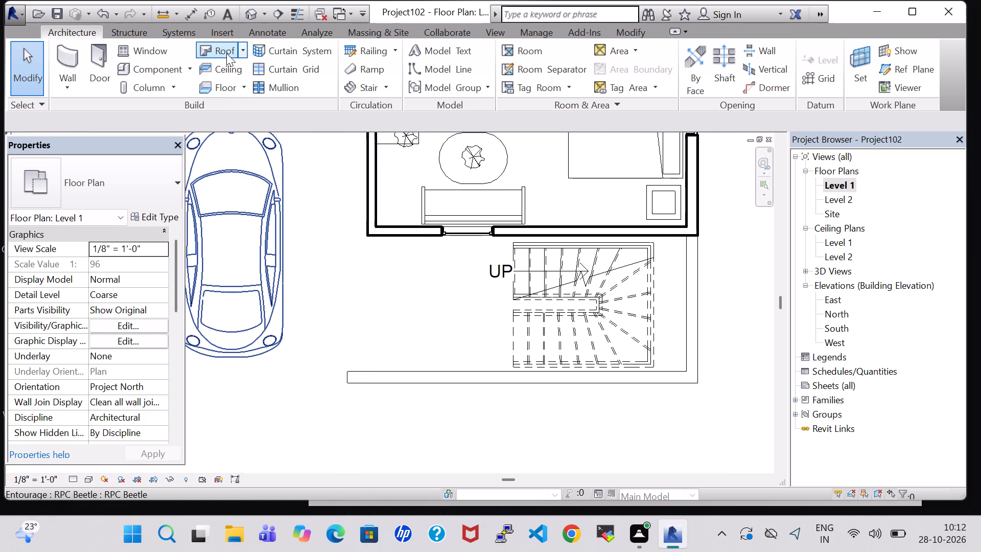
left_click(365, 50)
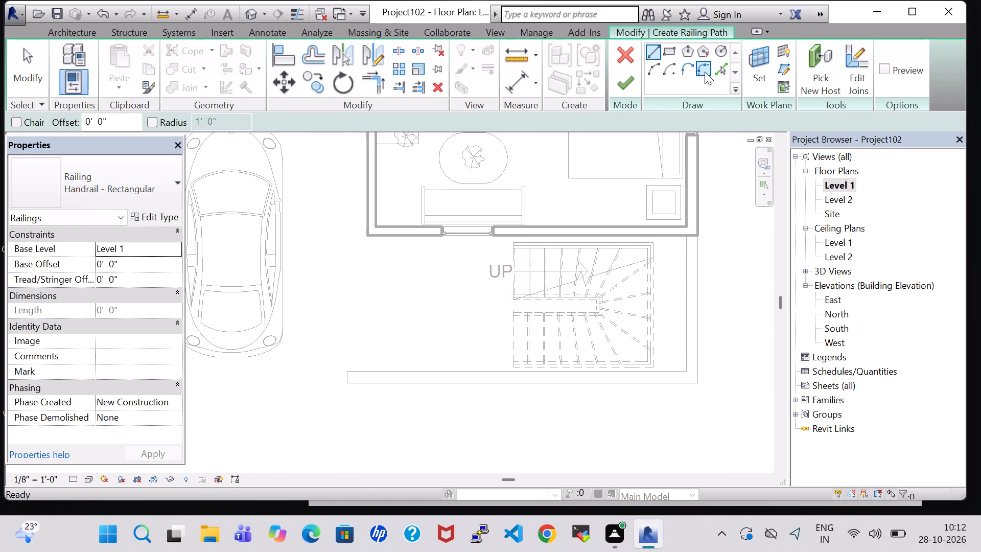
scroll(708, 241, "up", 5)
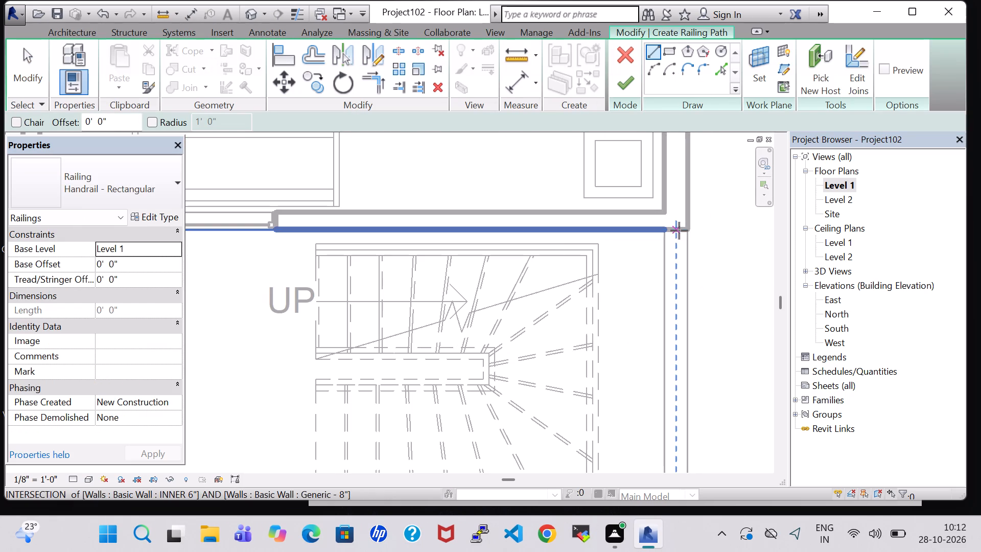
left_click(677, 231)
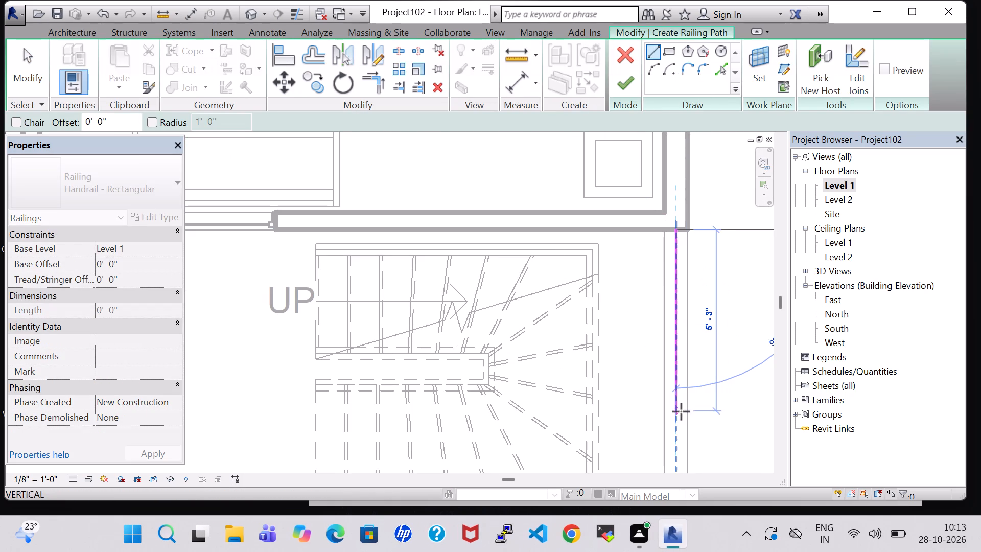
middle_click_drag(681, 412, 675, 249)
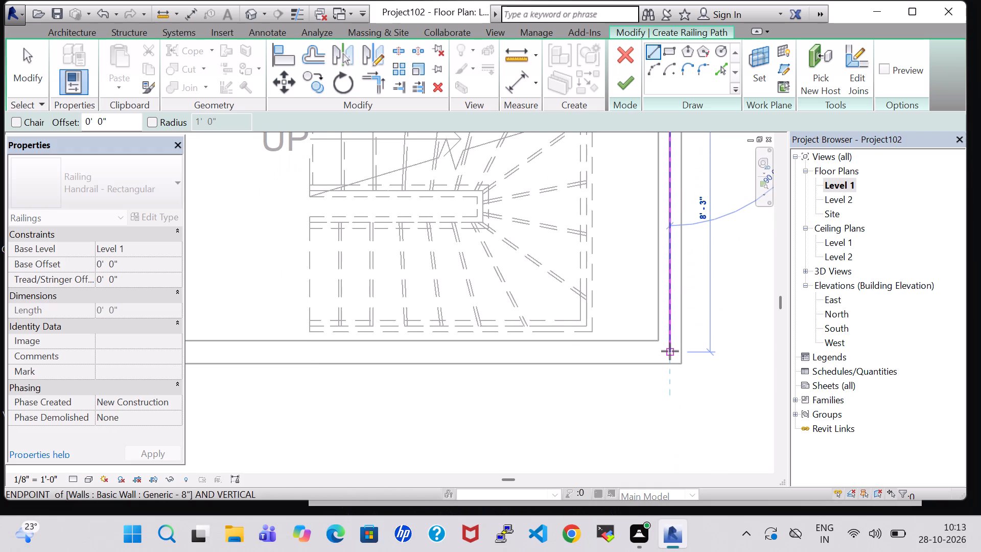
left_click(670, 351)
left_click(670, 351)
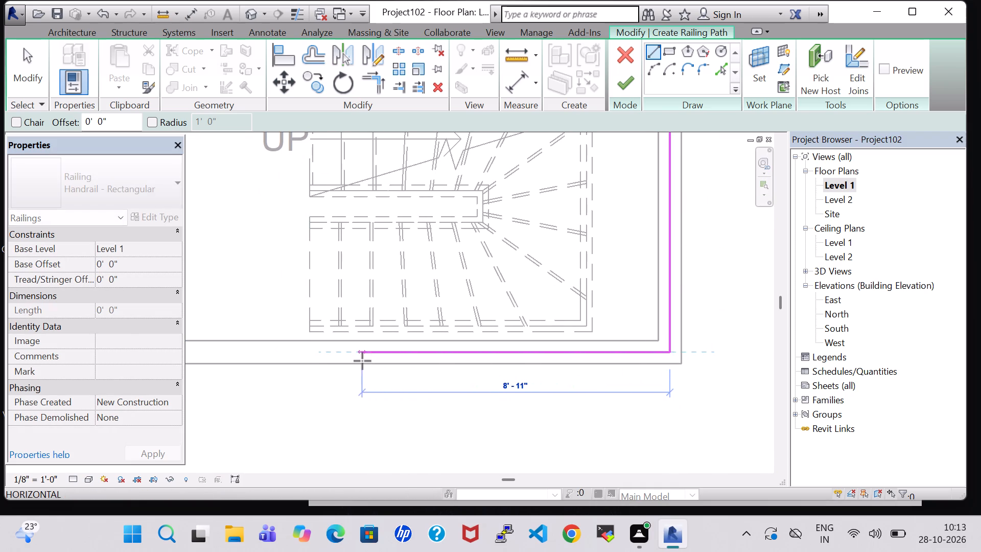
middle_click_drag(362, 361, 619, 368)
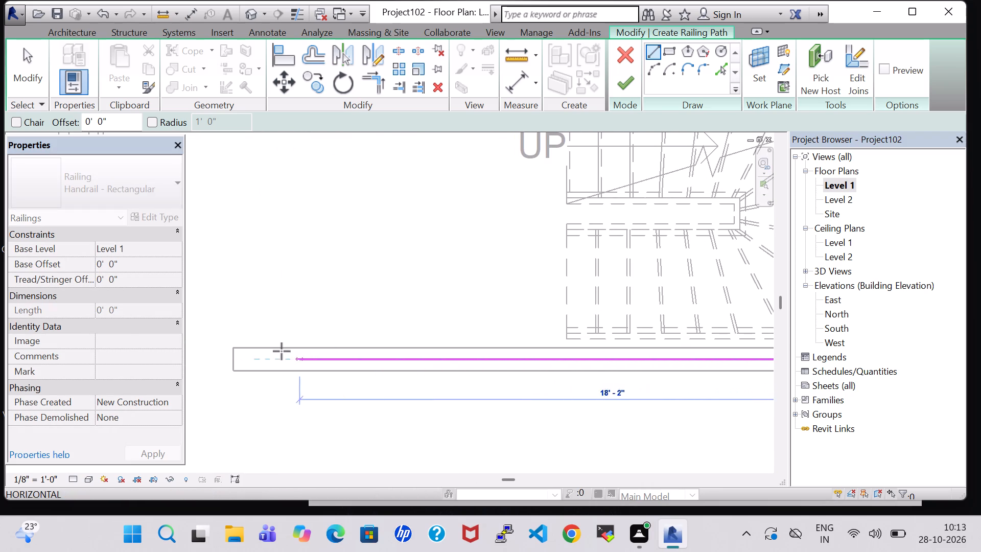
left_click(235, 359)
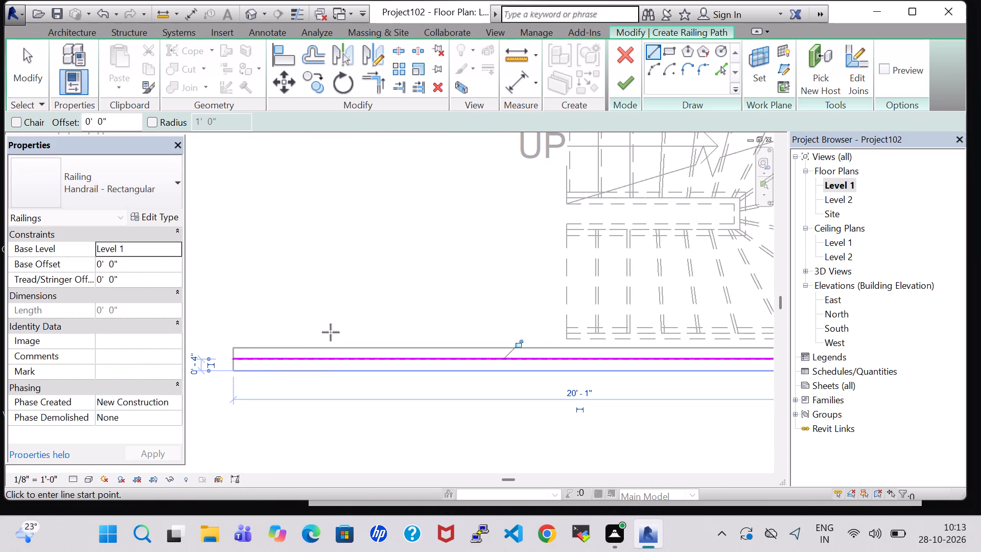
left_click(620, 82)
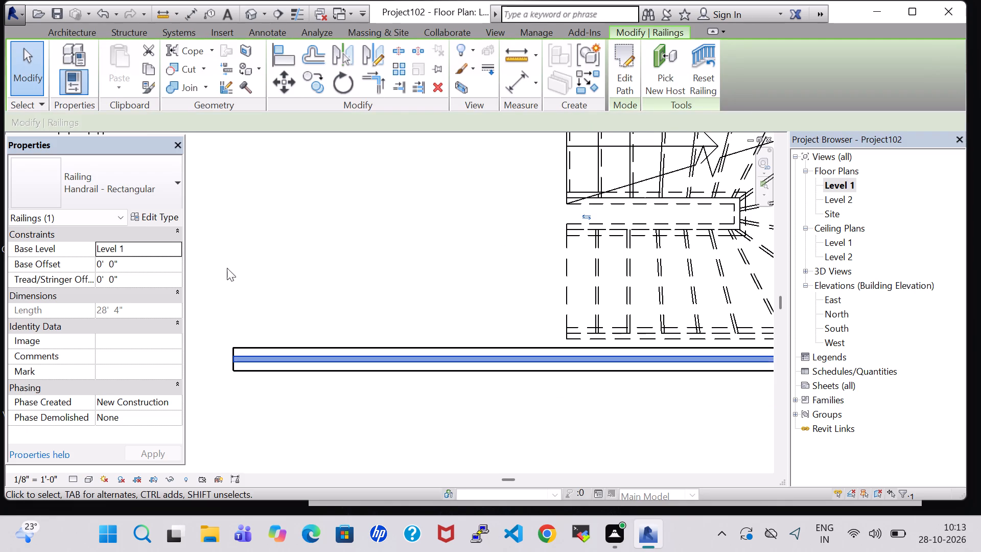
Change the new boundary railing's type to Glass Panel - Bottom Fill and set its base offset to 2' 0".
left_click(141, 195)
left_click(139, 250)
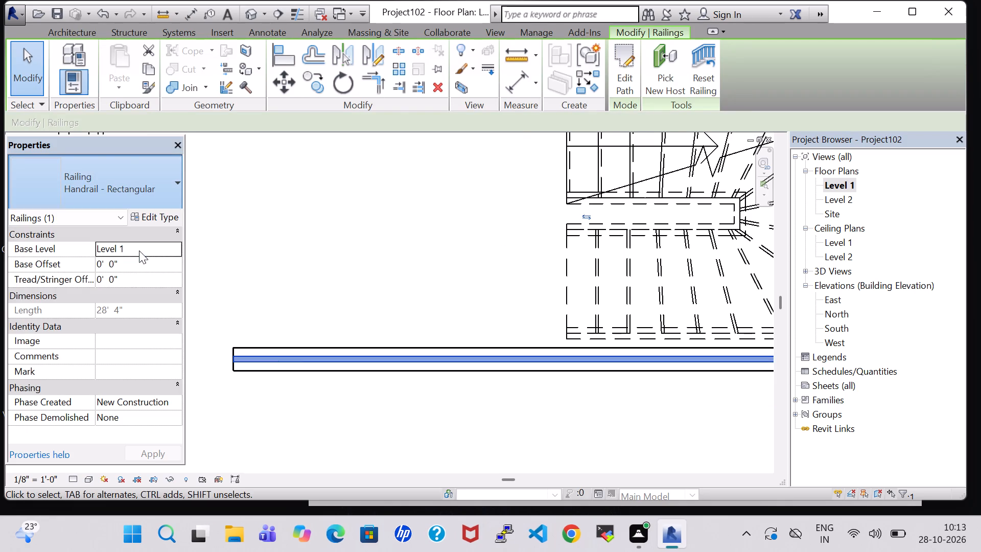
double_click(101, 265)
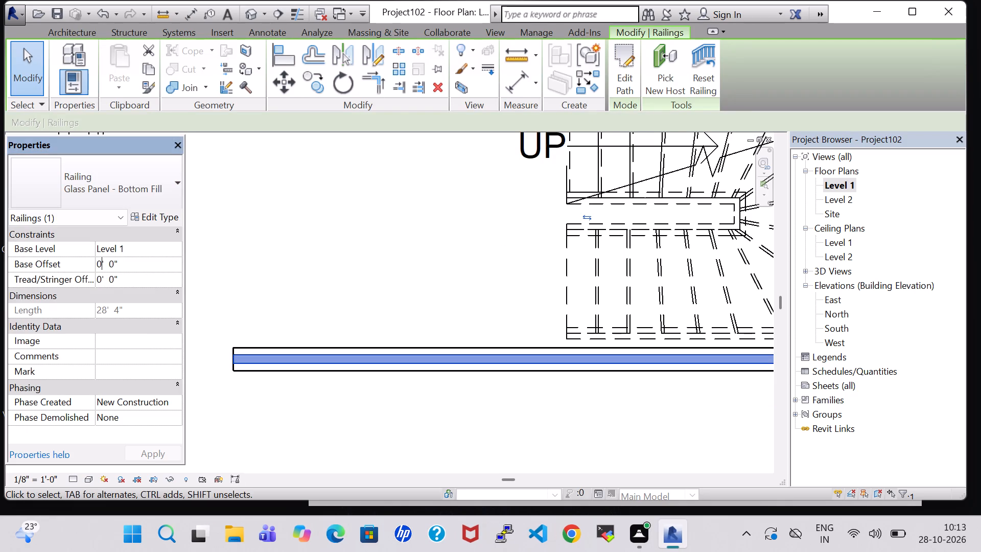
key("BackSpace")
key("2")
left_click(160, 447)
left_click(300, 264)
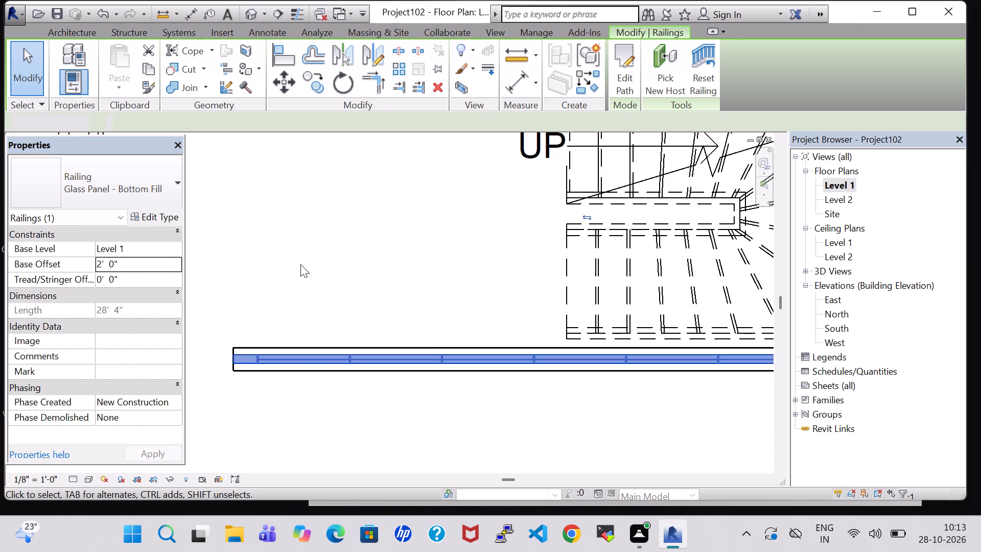
Examine the glass railing on the east and front boundary walls around the stair in the 3D view.
left_click(250, 12)
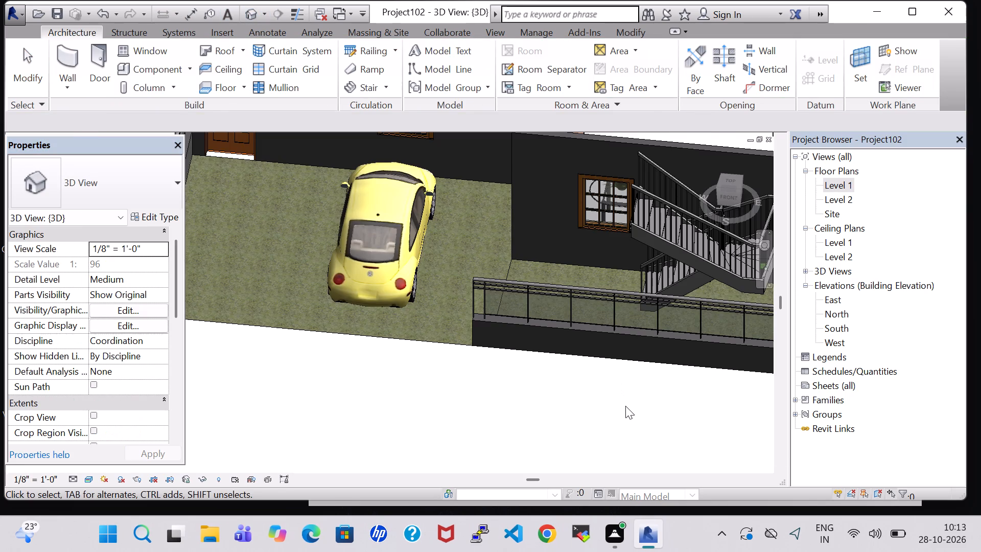
middle_click_drag(546, 370, 587, 380)
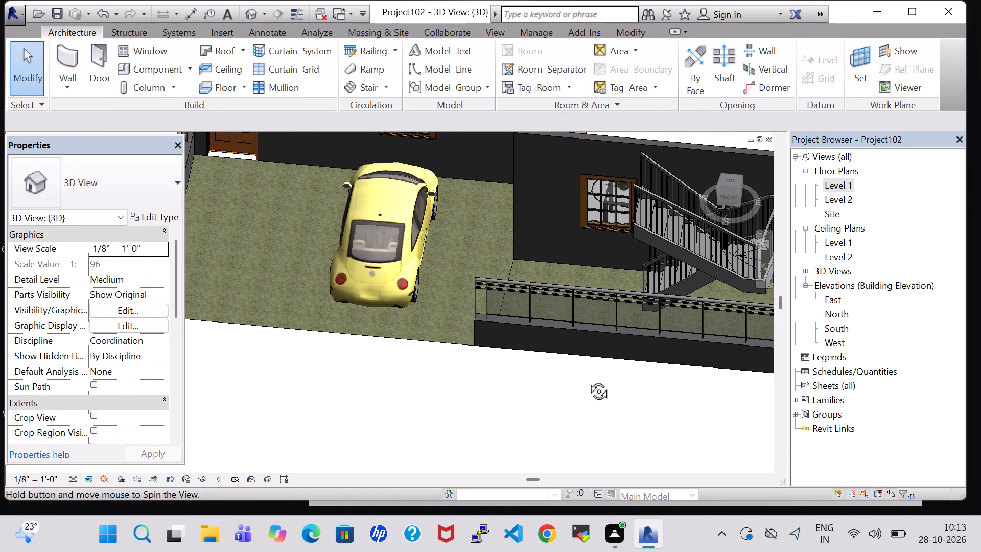
middle_click_drag(587, 380, 615, 390)
middle_click_drag(748, 385, 403, 436)
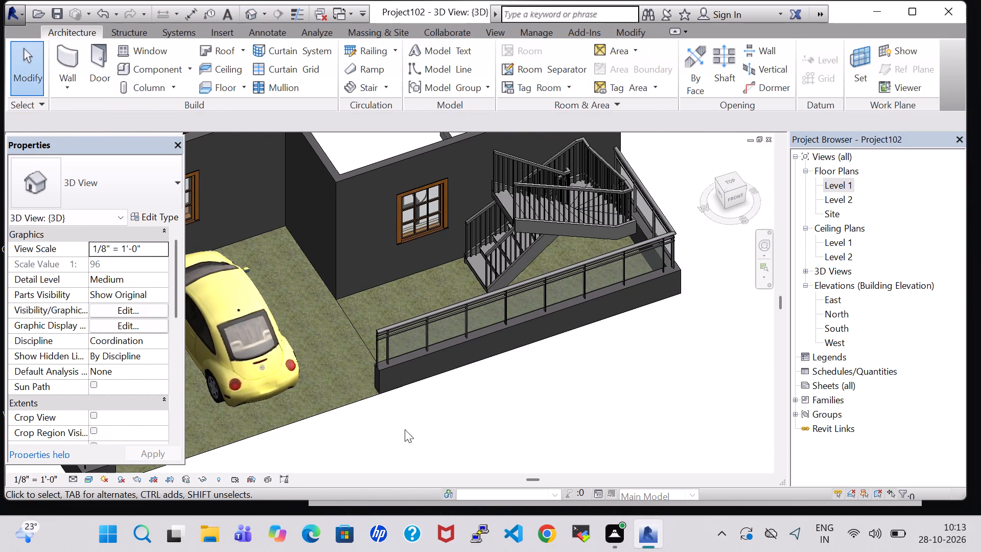
middle_click_drag(571, 372, 525, 335, "shift")
middle_click_drag(525, 335, 599, 356, "shift")
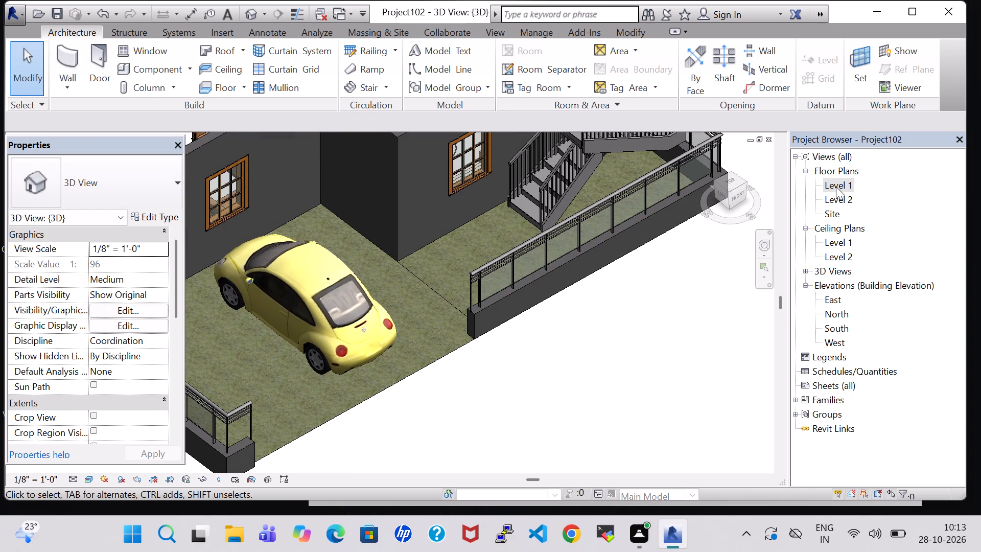
On the Level 1 plan, place a similar RPC Agave - 1.5' plant outside between the parked car and the M.BEDROOM west wall.
double_click(836, 186)
scroll(559, 290, "down", 2)
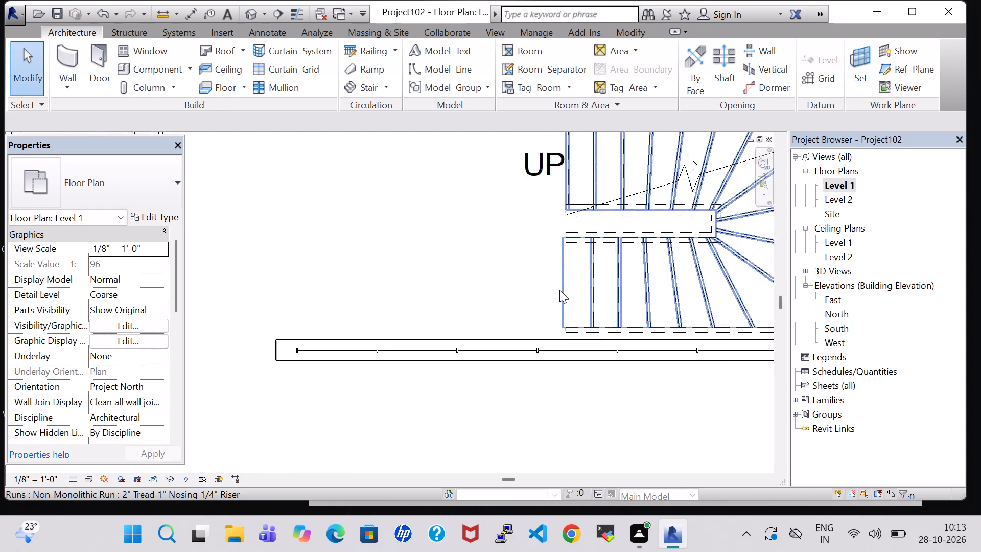
scroll(559, 290, "down", 6)
middle_click_drag(451, 268, 495, 285)
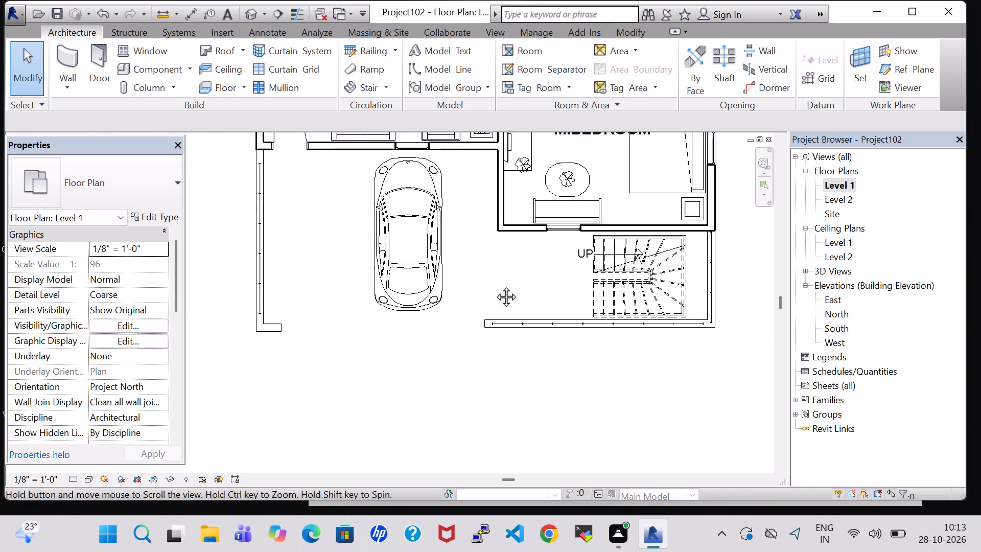
middle_click_drag(495, 285, 515, 319)
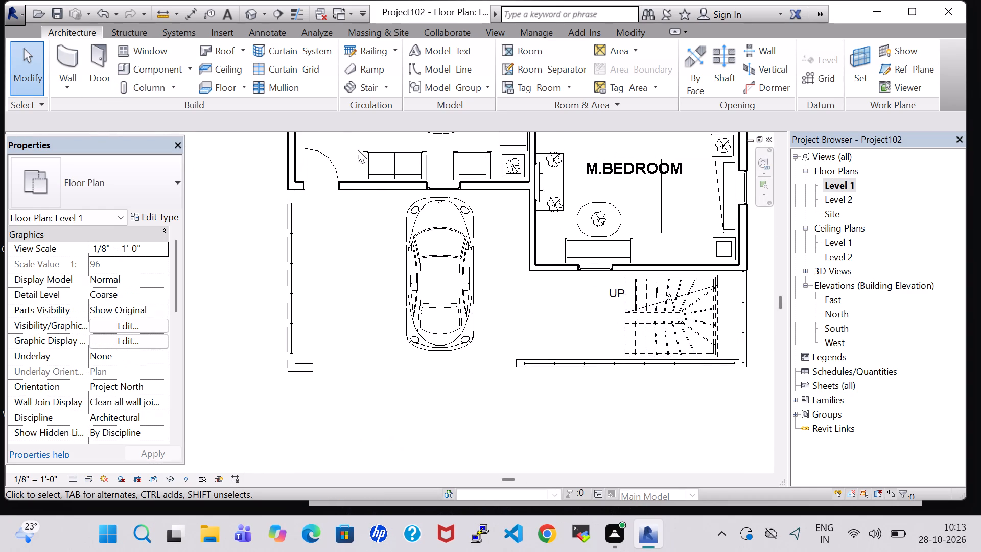
left_click(513, 164)
right_click(513, 164)
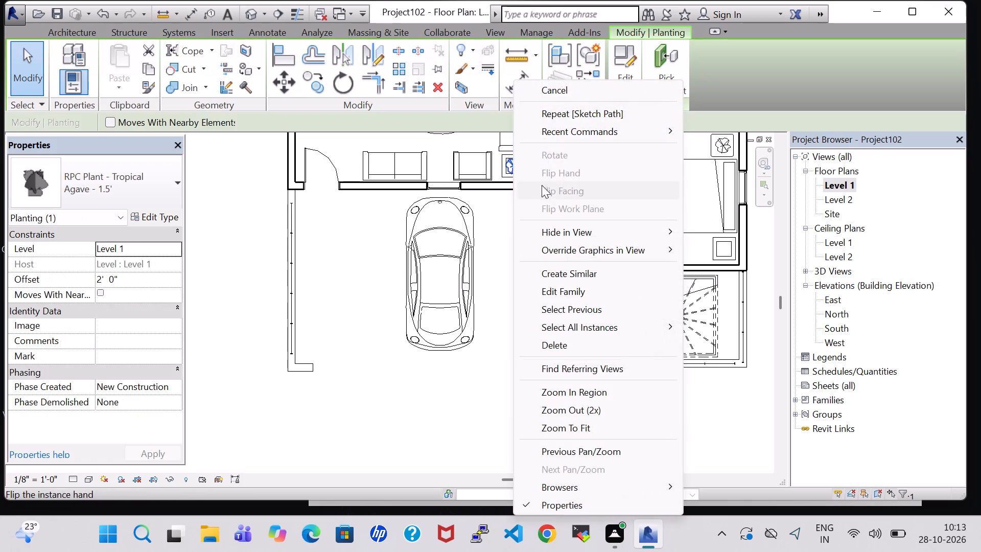
left_click(592, 271)
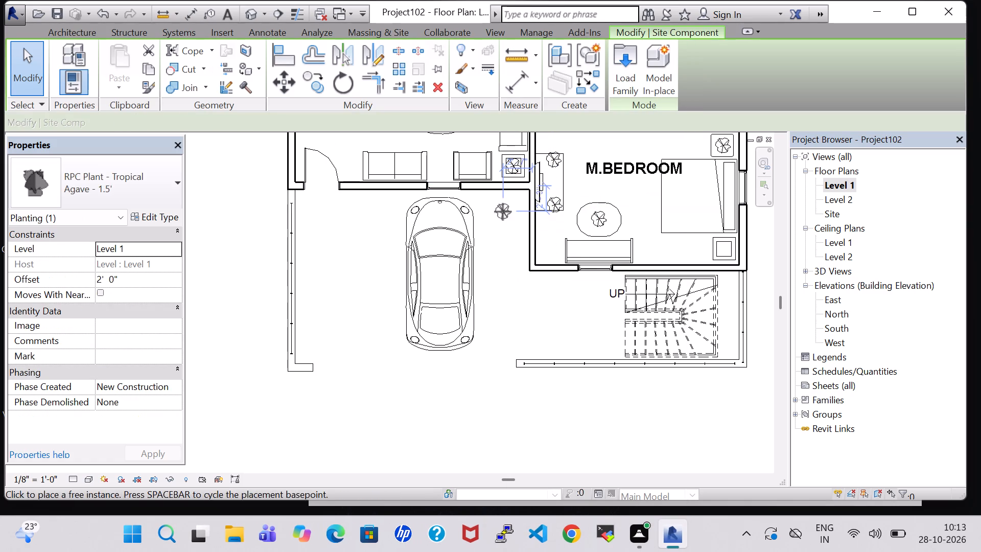
left_click(503, 212)
key("Escape")
key("Escape")
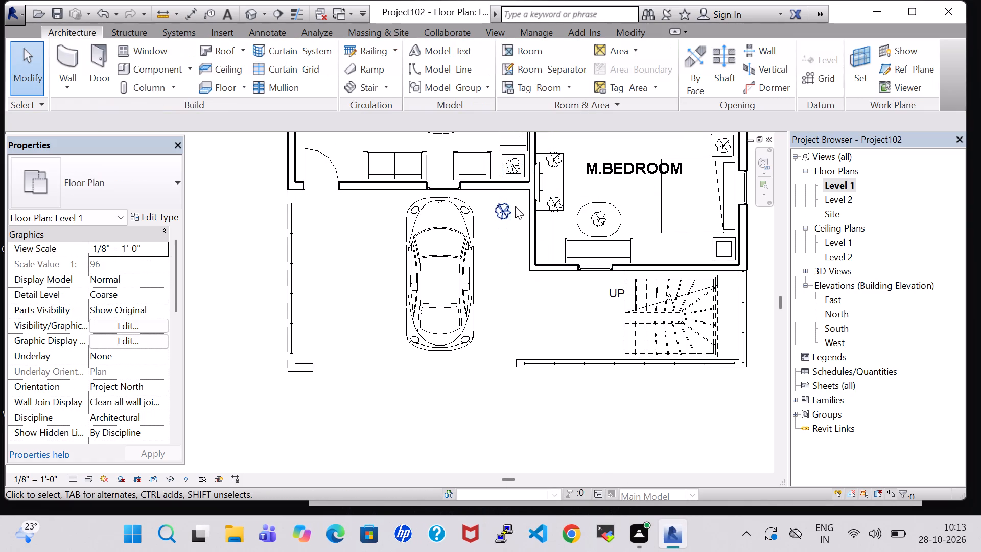
Change the outdoor plant beside the car to type Crane Lily - 3'.
left_click(503, 206)
left_click(119, 195)
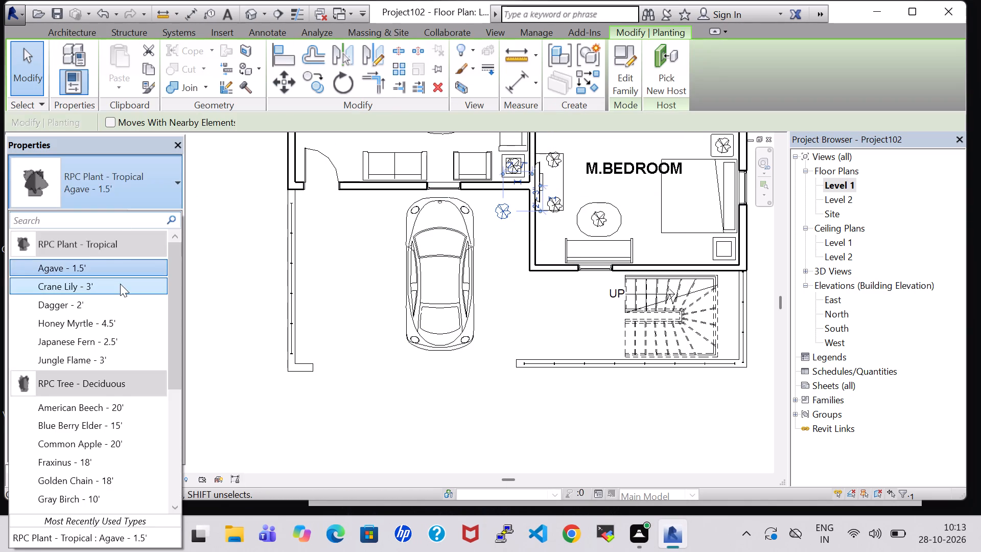
left_click(120, 284)
left_click(504, 264)
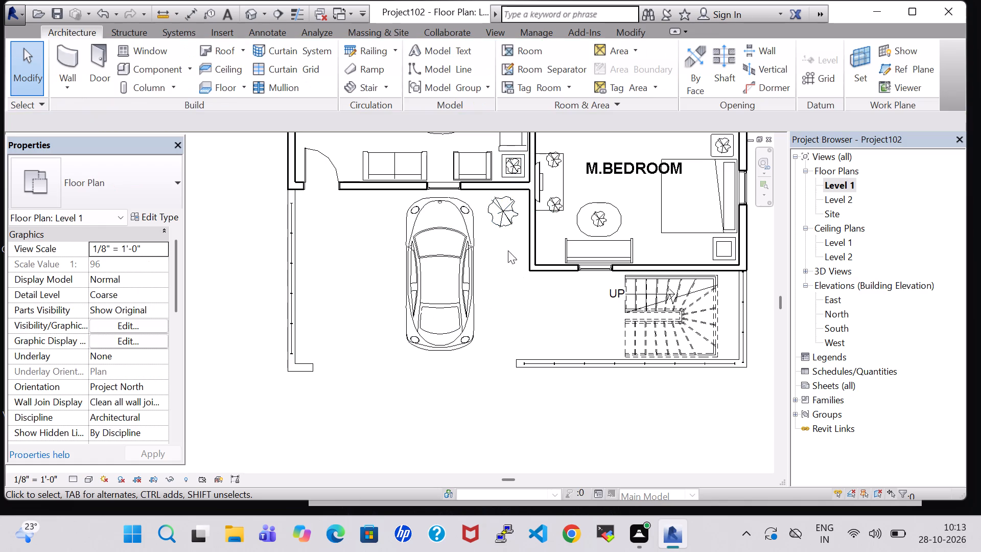
Place a second Crane Lily - 3' plant south of the first, close to the M.BEDROOM west wall.
left_click(495, 216)
right_click(495, 216)
left_click(548, 269)
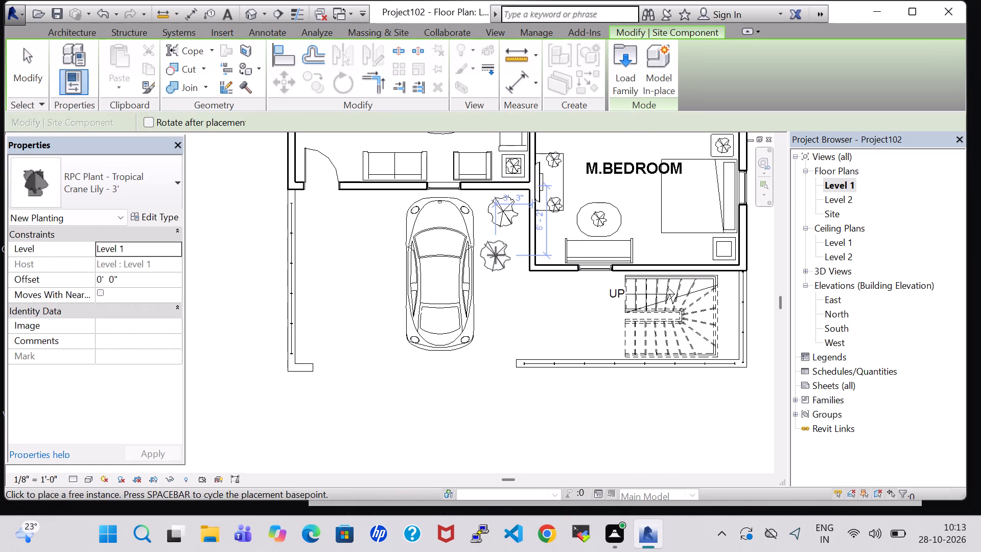
left_click(511, 252)
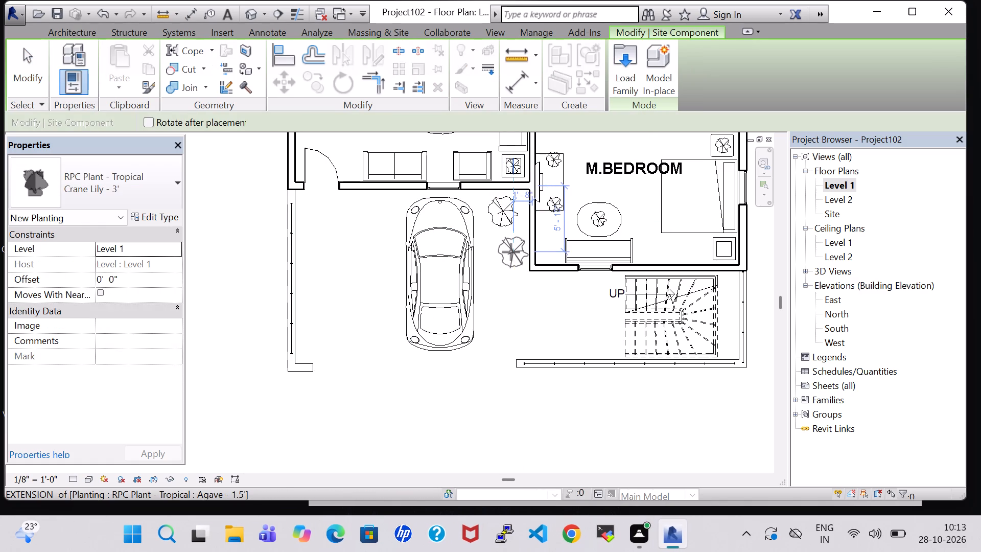
key("Escape")
key("Escape")
Nudge the first Crane Lily plant three increments west, towards the parked car.
left_click(496, 204)
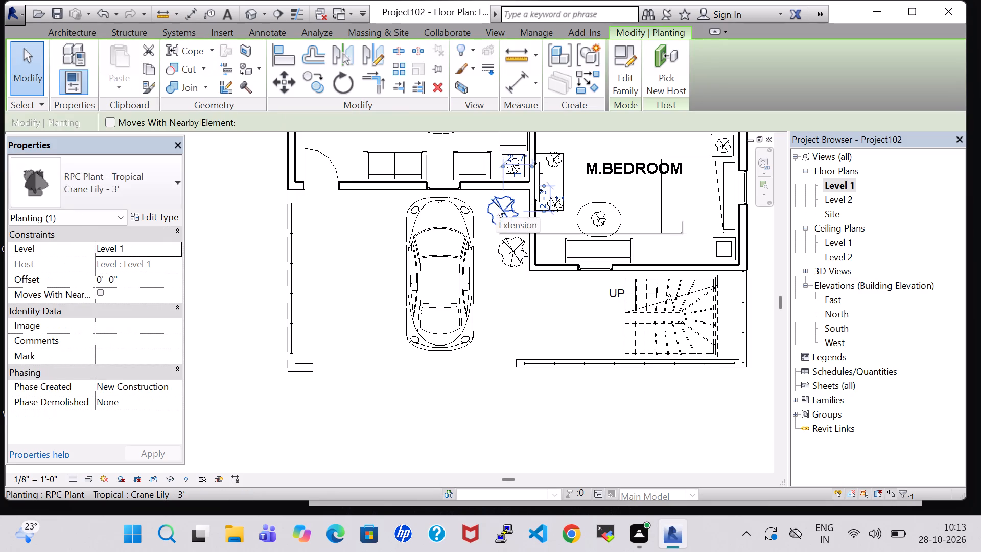
key("Left")
key("Left")
key("Left")
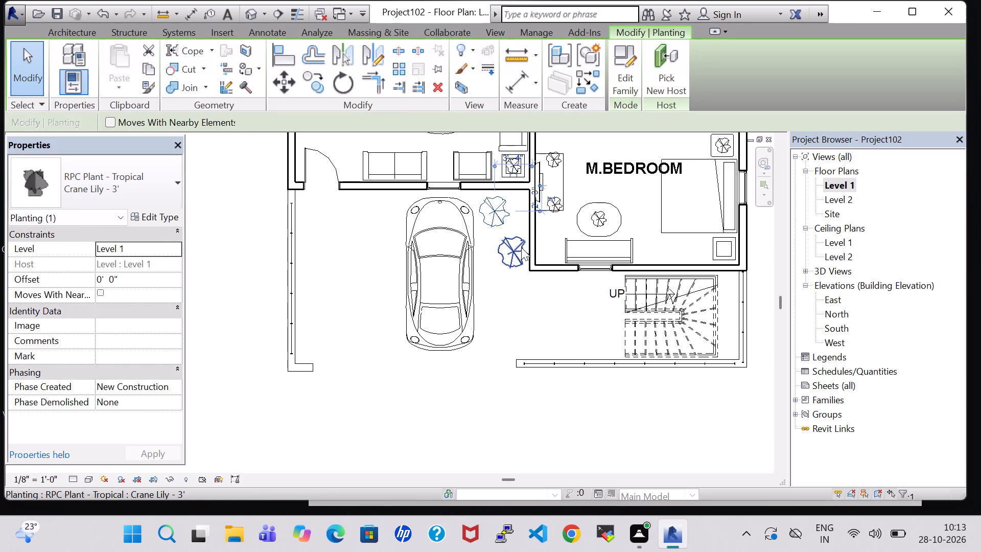
left_click(483, 423)
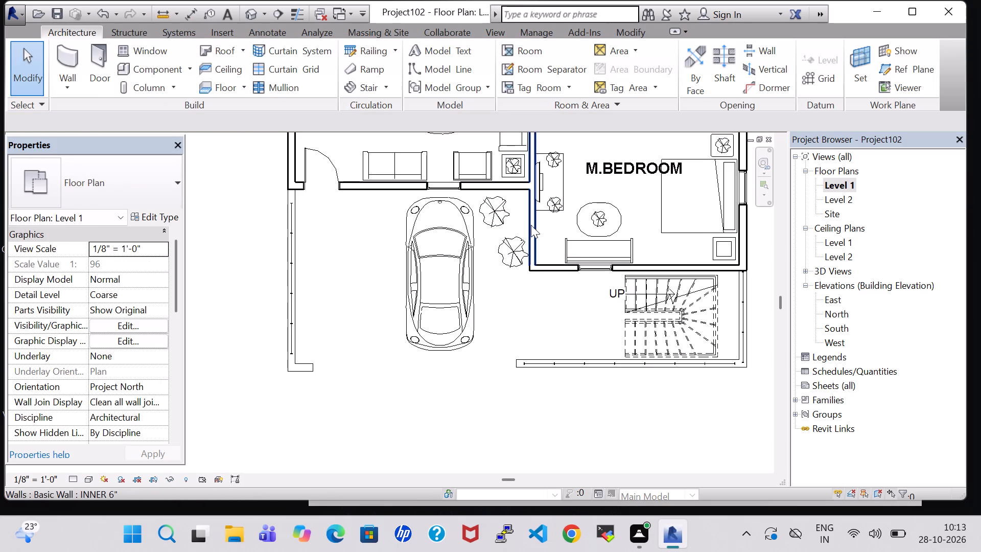
Change the southern Crane Lily plant beside the M.BEDROOM west wall to type Jungle Flame - 3' and check it in 3D.
left_click(513, 262)
left_click(149, 204)
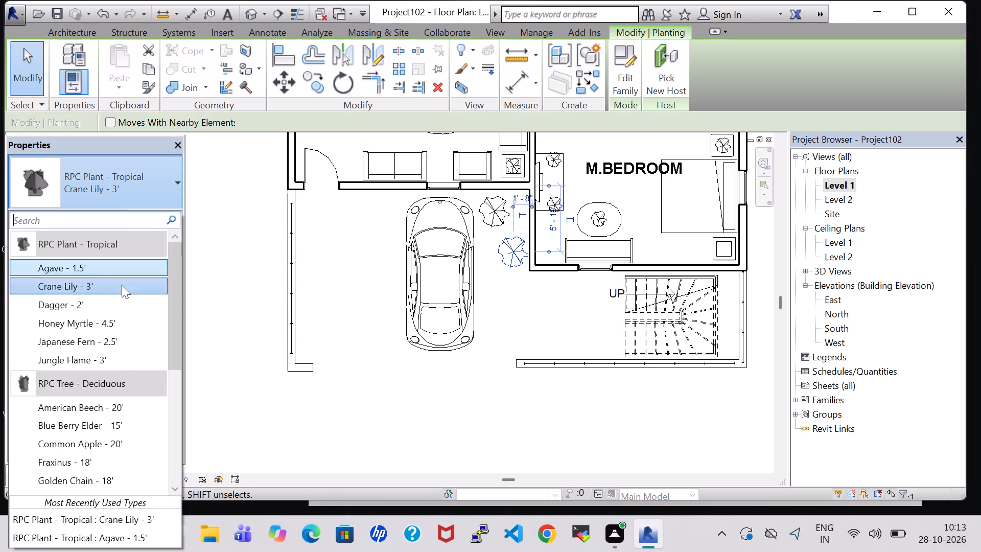
left_click(116, 360)
left_click(483, 396)
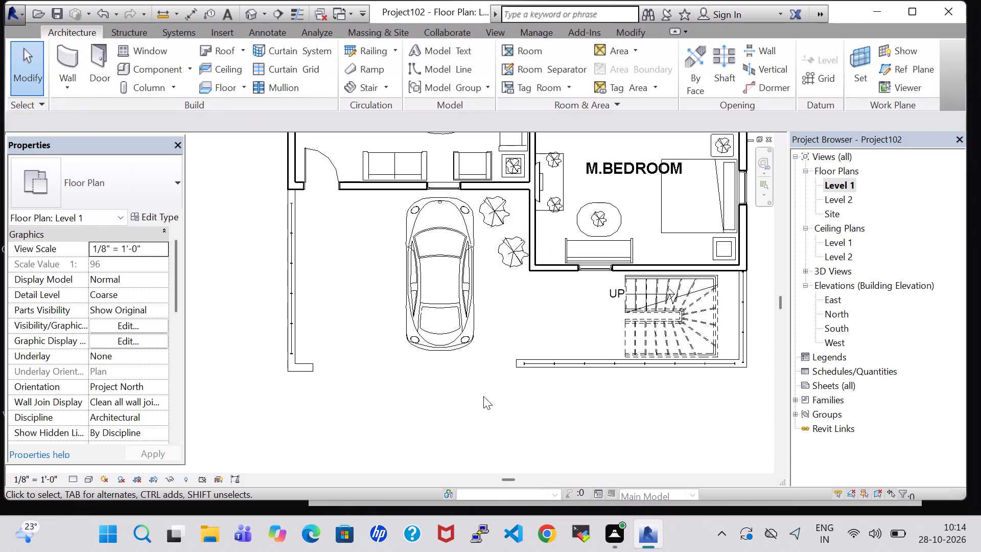
left_click(507, 258)
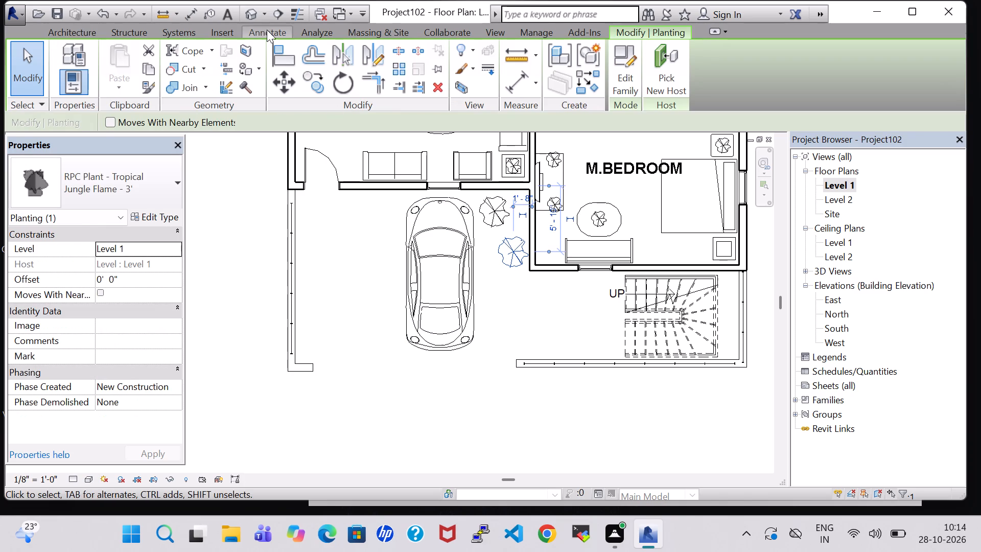
left_click(247, 11)
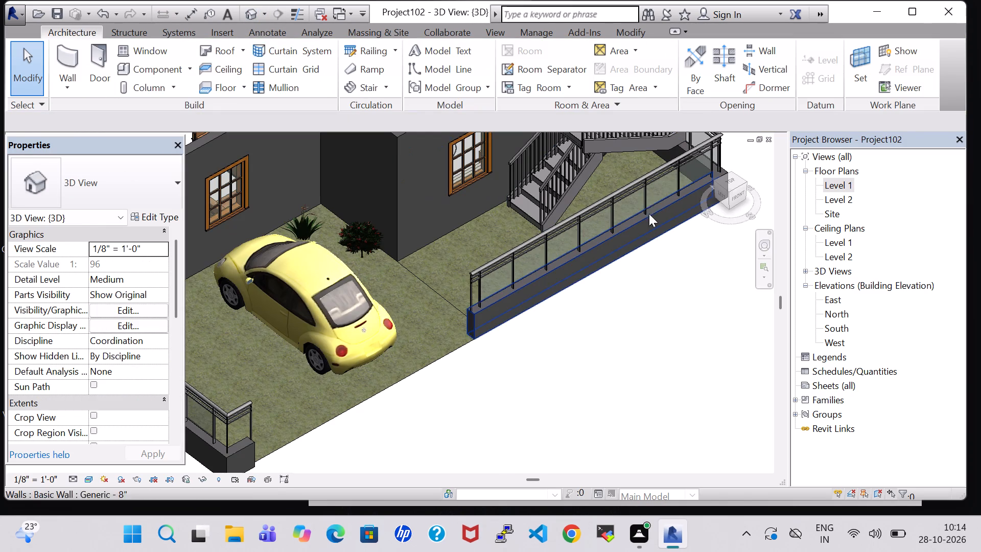
On the Level 1 plan, place two similar Crane Lily - 3' plants along the south boundary wall, at the stair's southeast corner and just west of the stair.
double_click(845, 181)
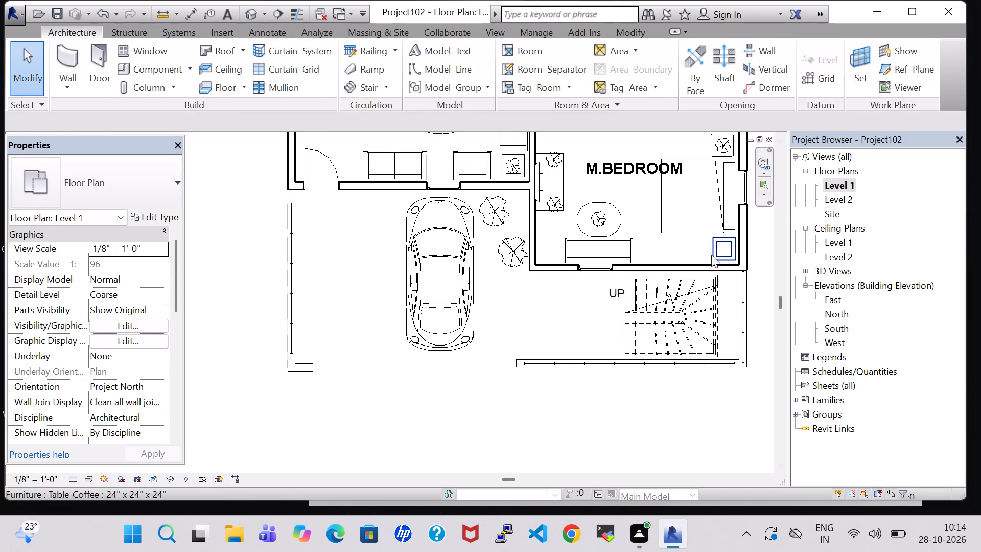
left_click(500, 203)
right_click(500, 203)
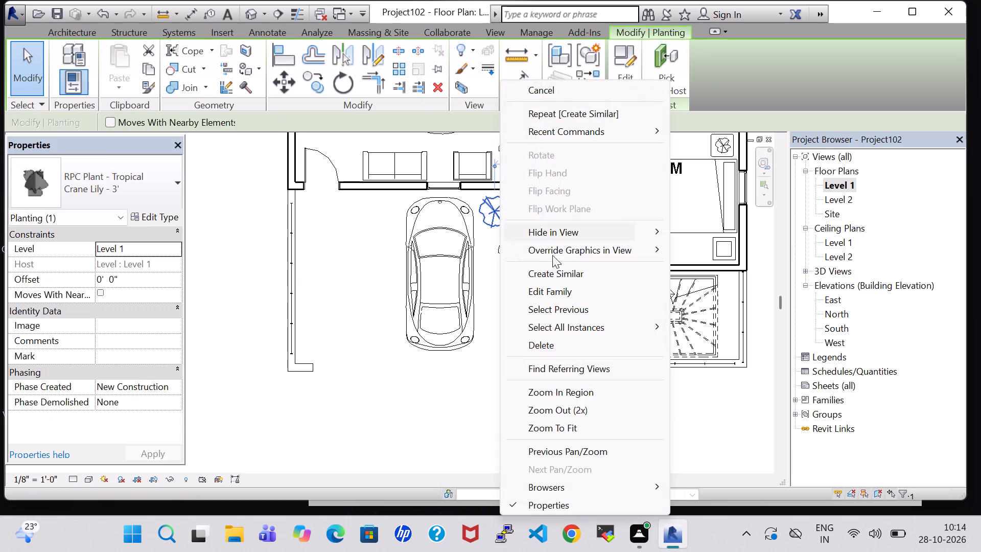
left_click(562, 272)
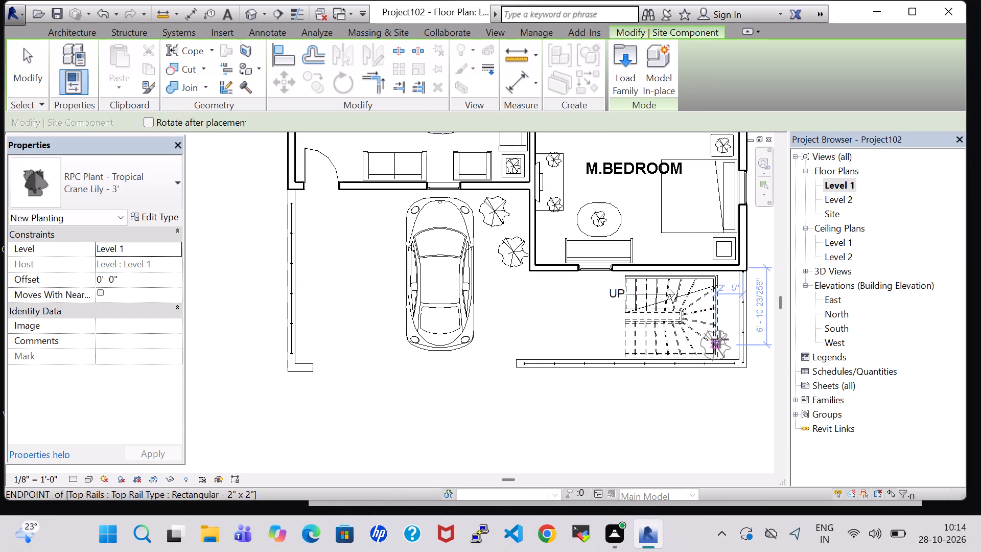
scroll(720, 336, "up", 5)
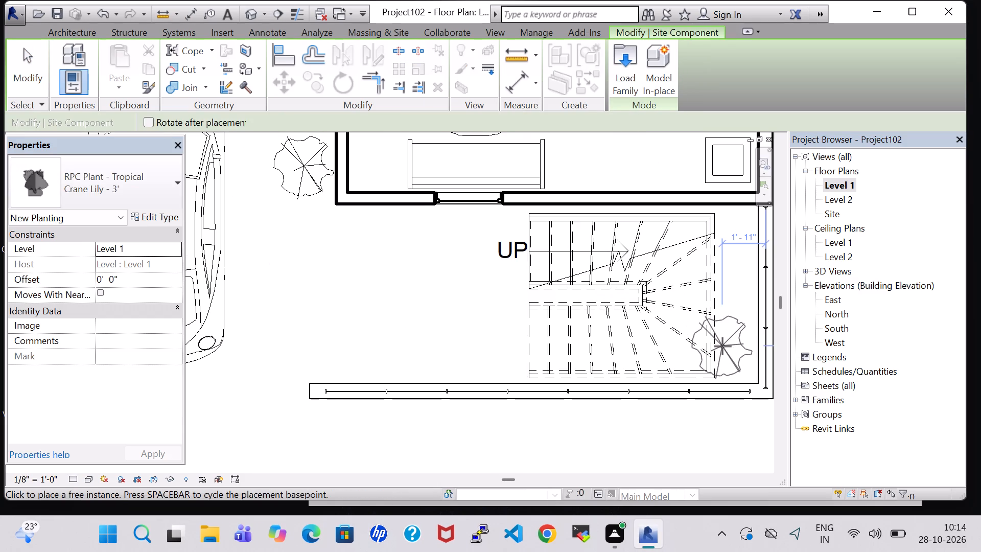
left_click(722, 346)
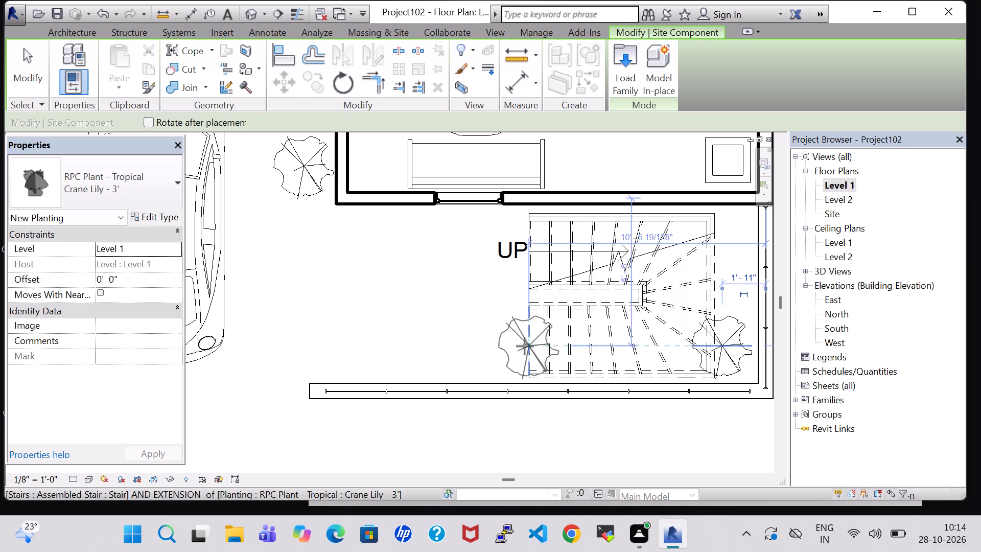
left_click(492, 345)
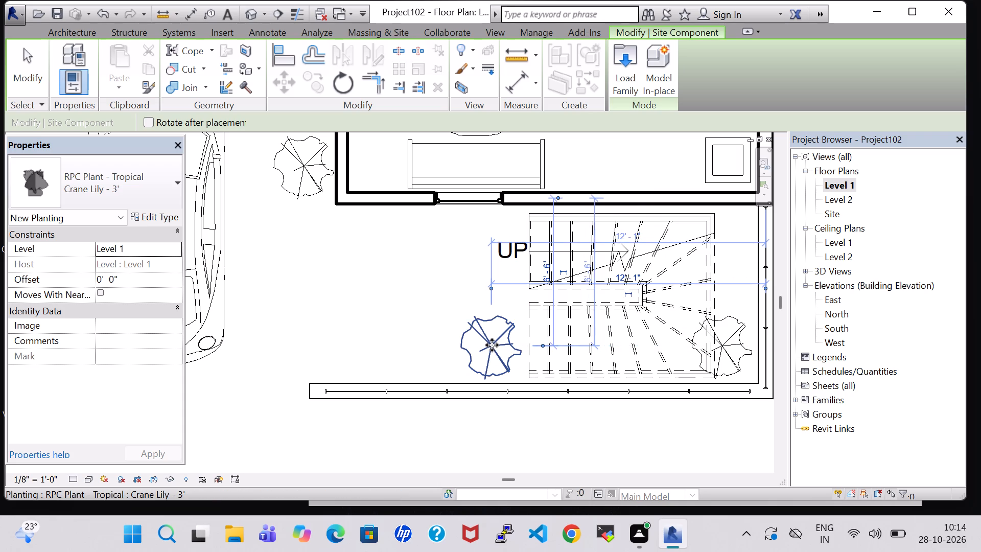
key("Escape")
key("Escape")
Place two similar Jungle Flame - 3' plants in the same row, one between the Crane Lilies and one near the south boundary wall's west end.
left_click(293, 167)
right_click(293, 167)
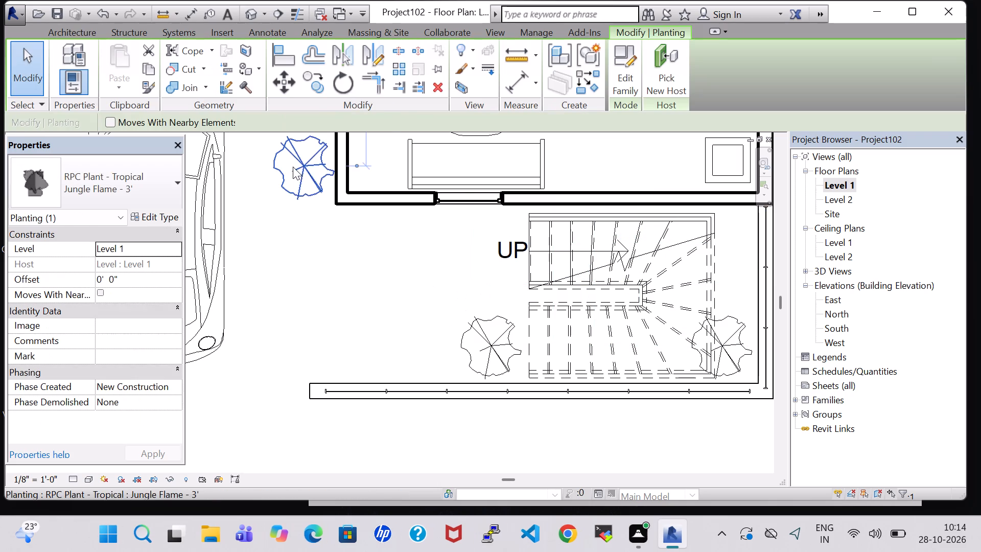
left_click(358, 269)
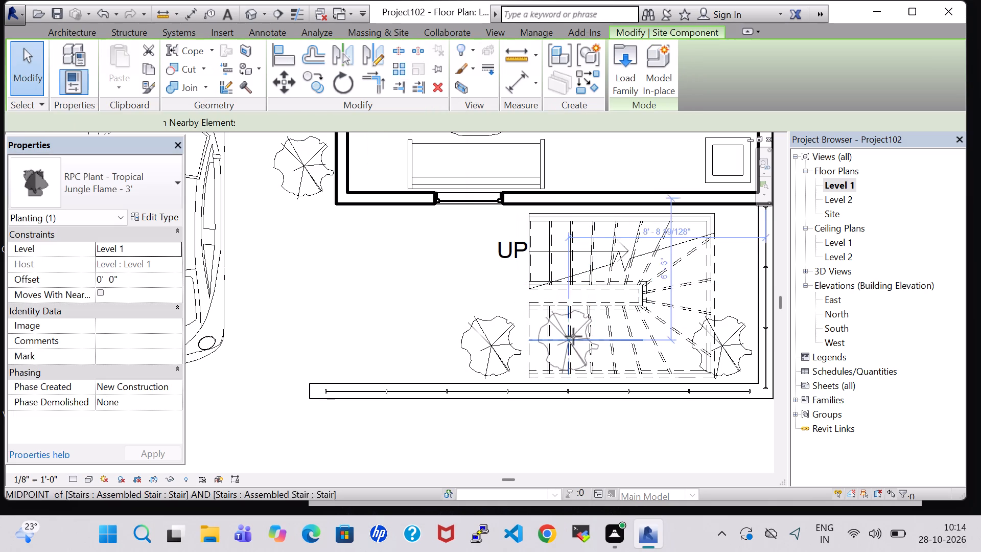
left_click(605, 352)
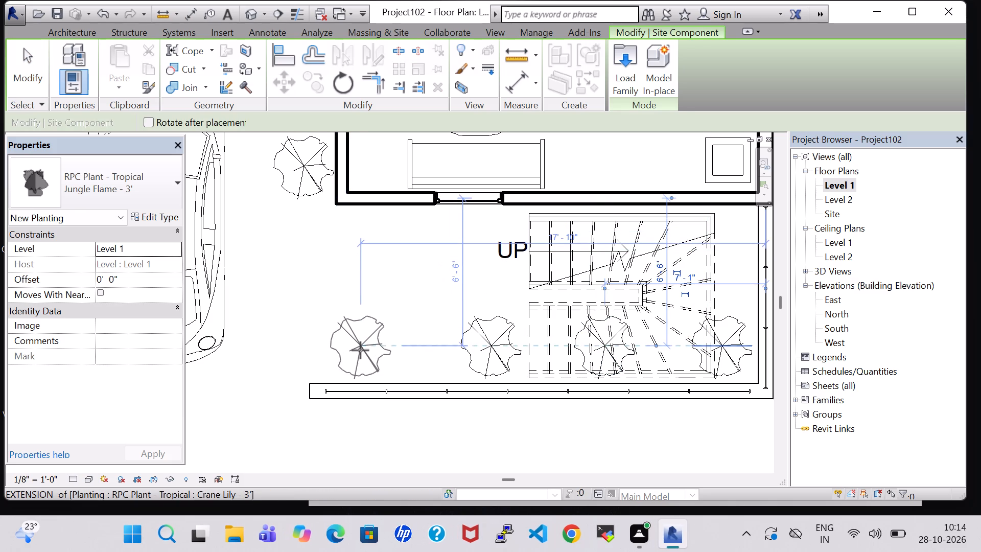
left_click(360, 350)
key("Escape")
key("Escape")
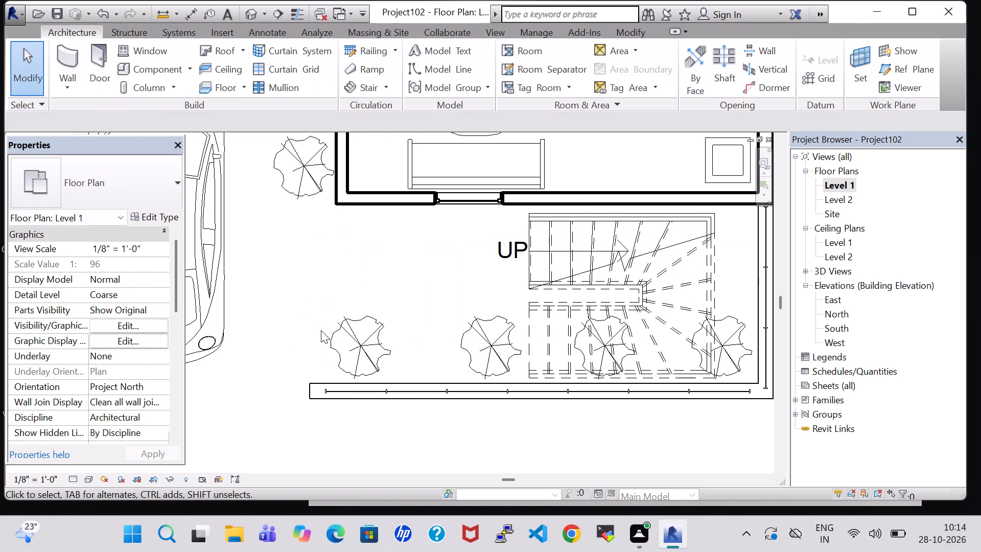
Place a similar Crane Lily - 3' plant west of the parked car, near its rear end.
scroll(321, 330, "down", 6)
middle_click_drag(311, 316, 411, 333)
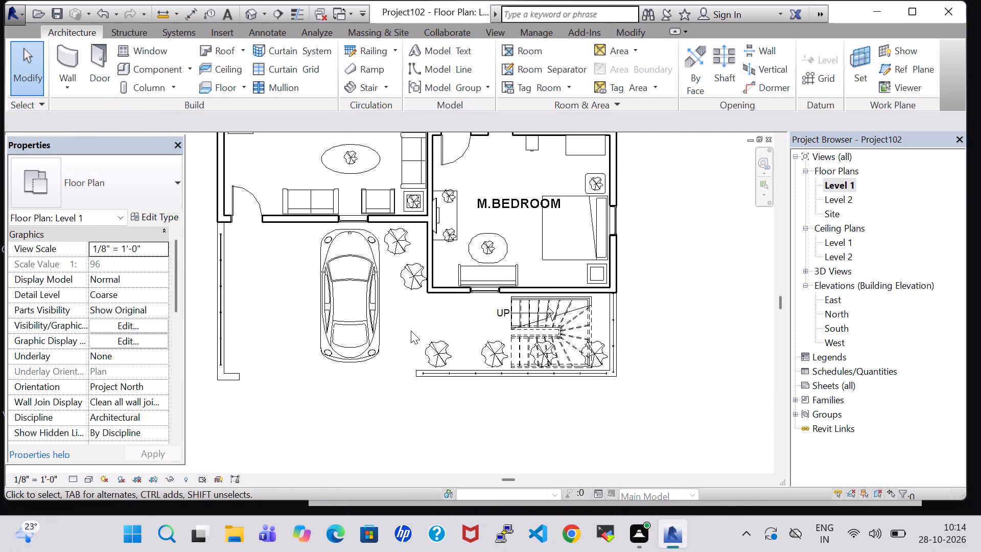
left_click(401, 236)
right_click(401, 236)
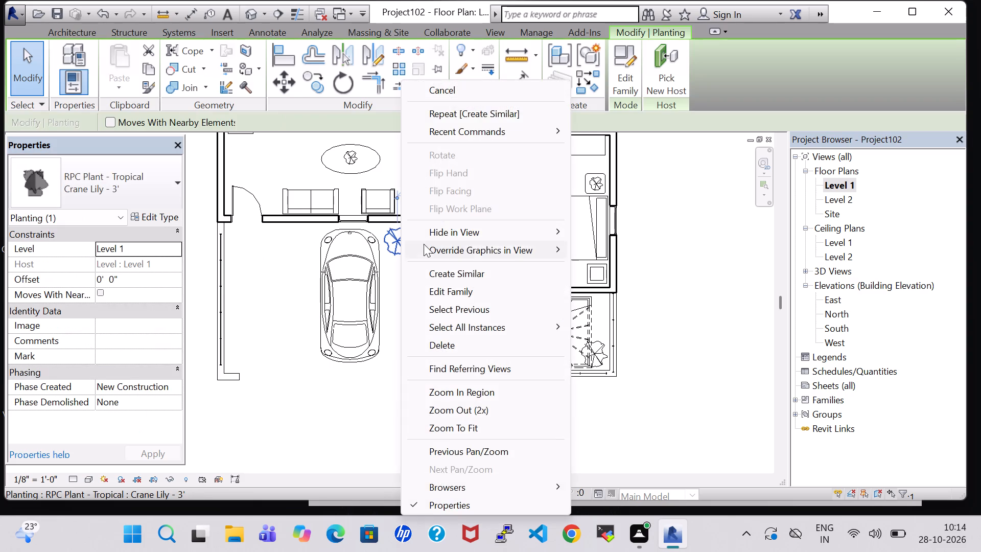
left_click(477, 273)
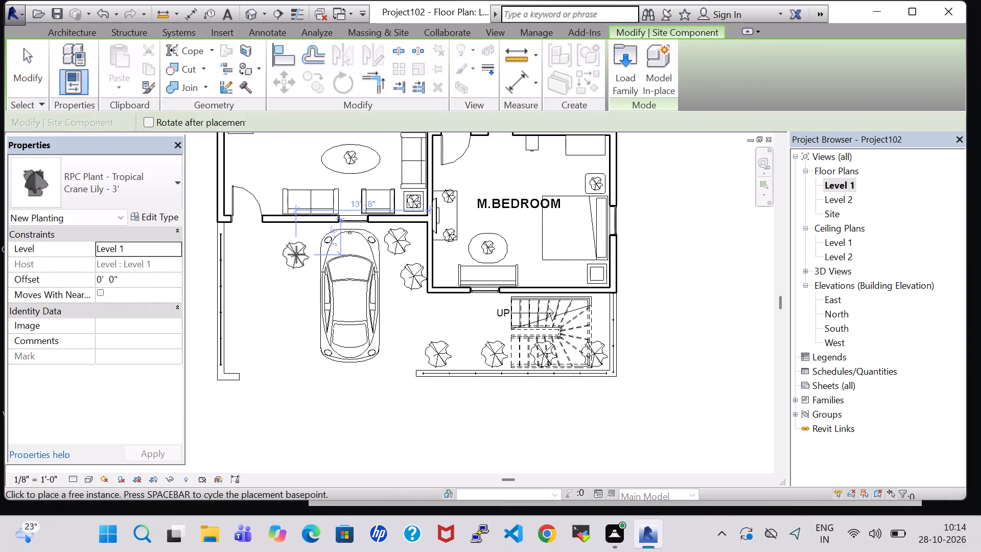
left_click(297, 336)
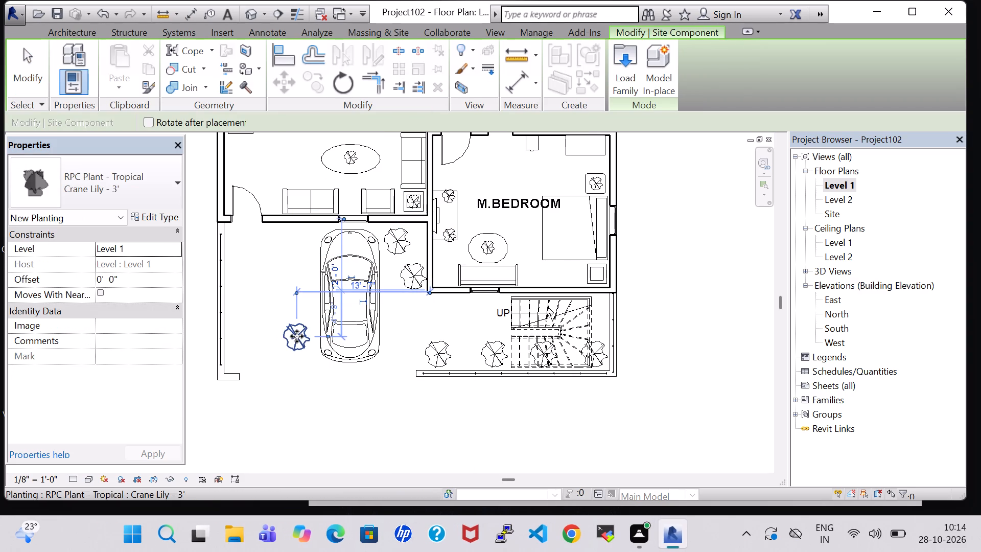
key("Escape")
key("Escape")
Place a similar Jungle Flame - 3' plant west of the car's front end, in line north of the new Crane Lily.
left_click(421, 281)
right_click(421, 281)
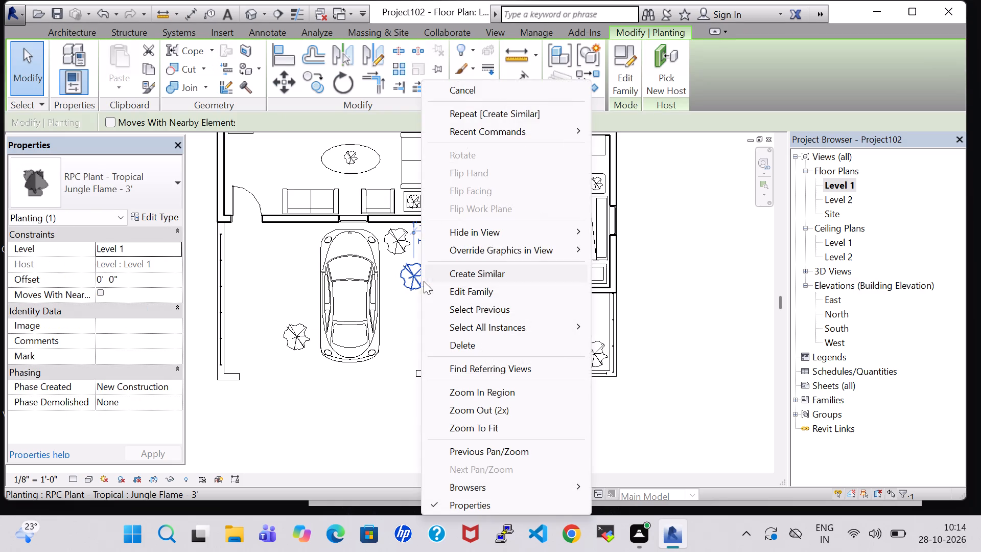
left_click(478, 275)
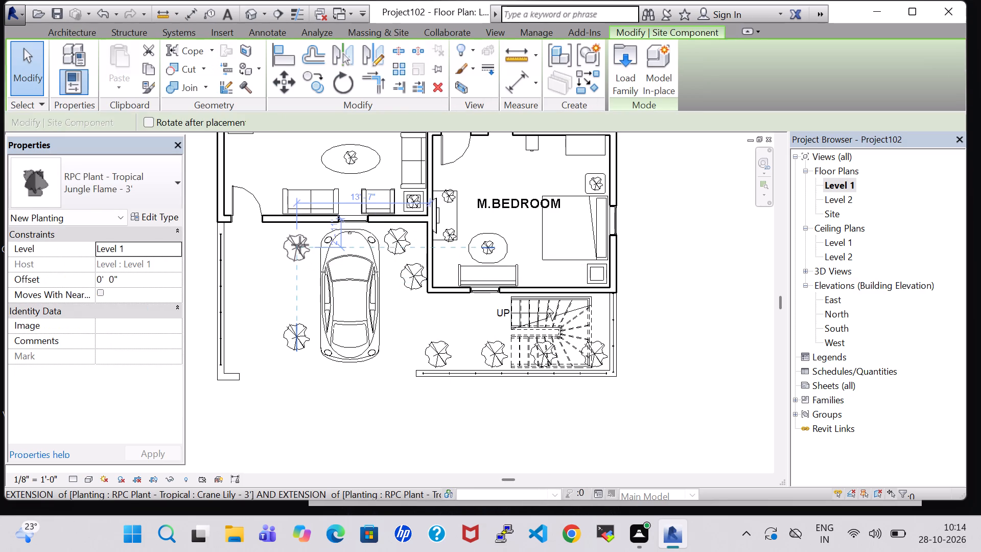
scroll(300, 242, "up", 3)
double_click(300, 242)
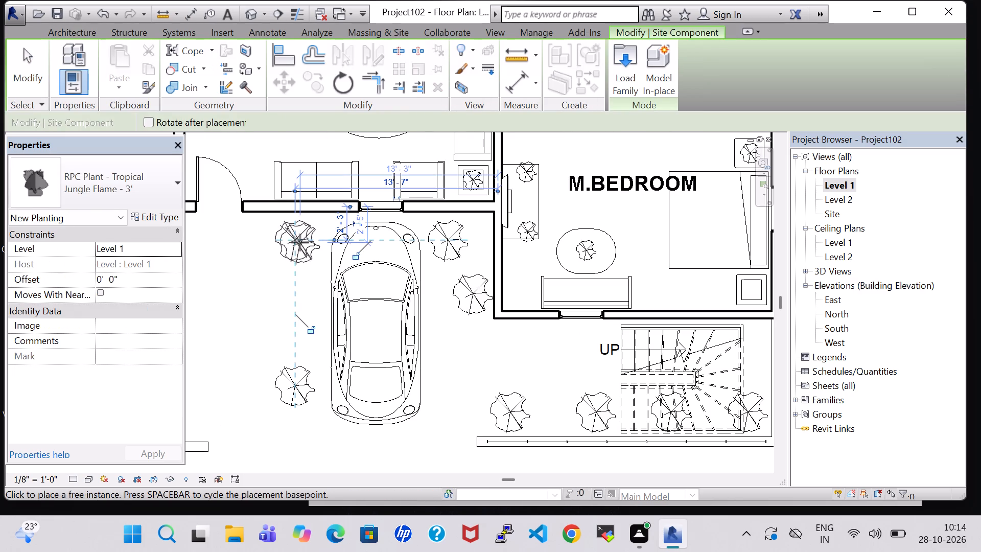
key("Escape")
key("Escape")
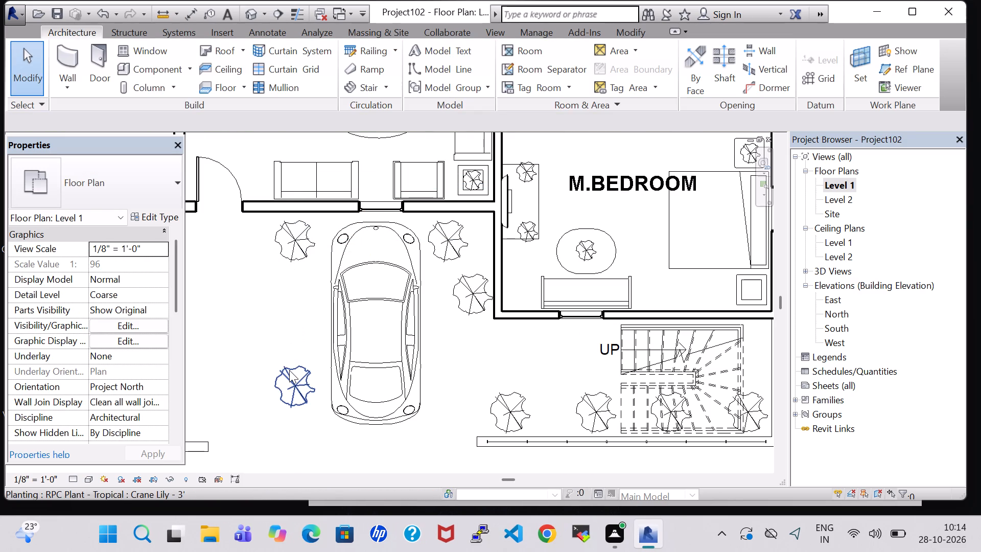
Examine the new plants around the parked car, outdoor stair and glass railing in the 3D view.
left_click(246, 17)
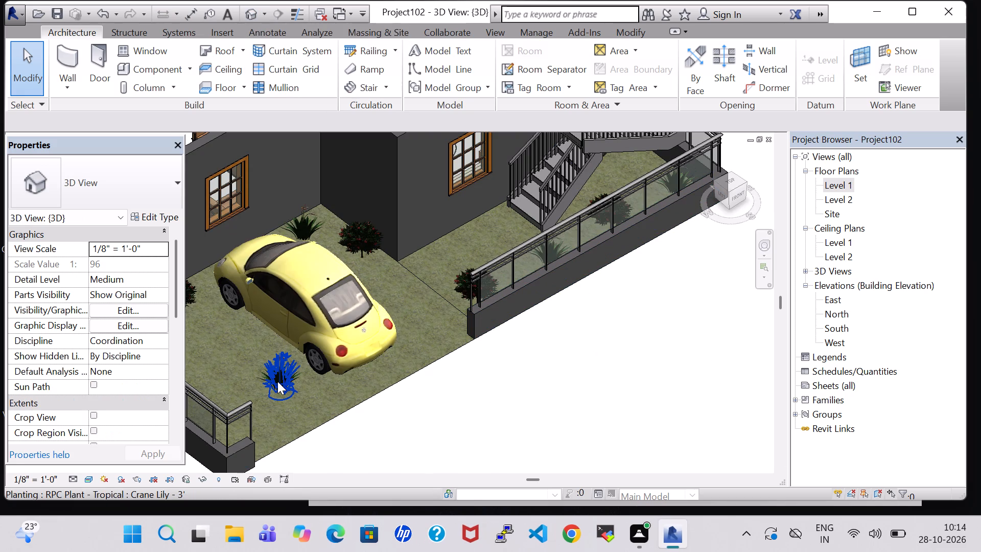
middle_click_drag(500, 409, 427, 395, "shift")
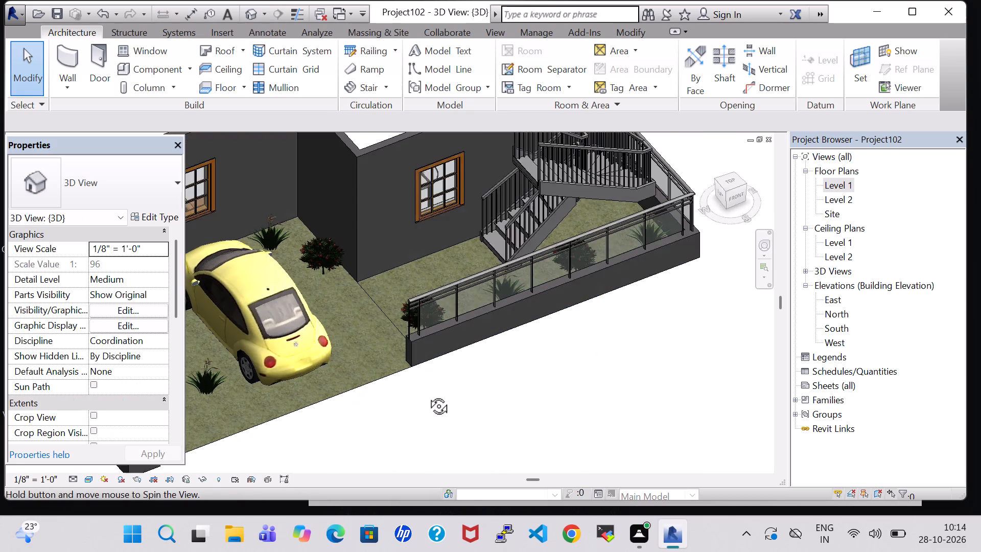
middle_click_drag(427, 395, 392, 386, "shift")
middle_click_drag(195, 406, 370, 409)
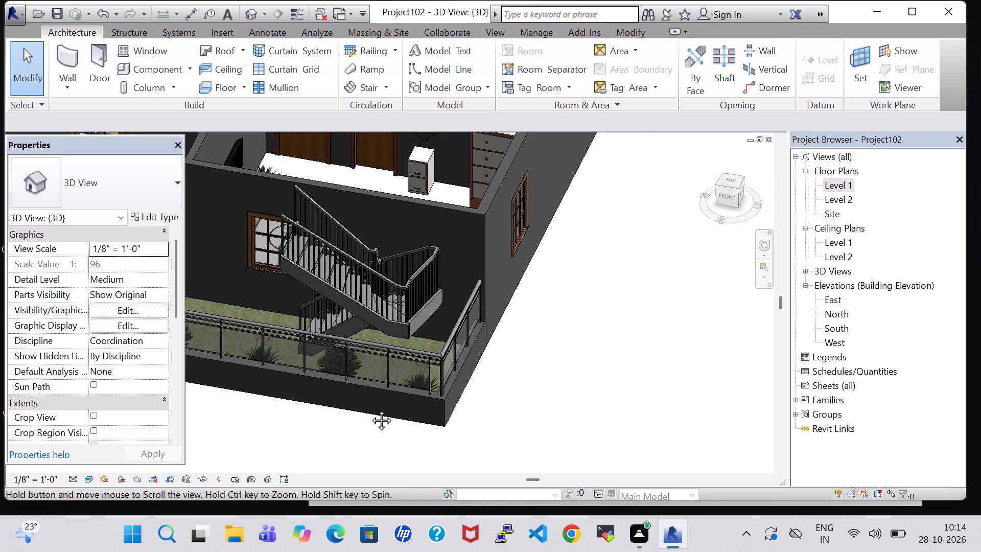
middle_click_drag(370, 409, 489, 411)
middle_click_drag(343, 390, 375, 338, "shift")
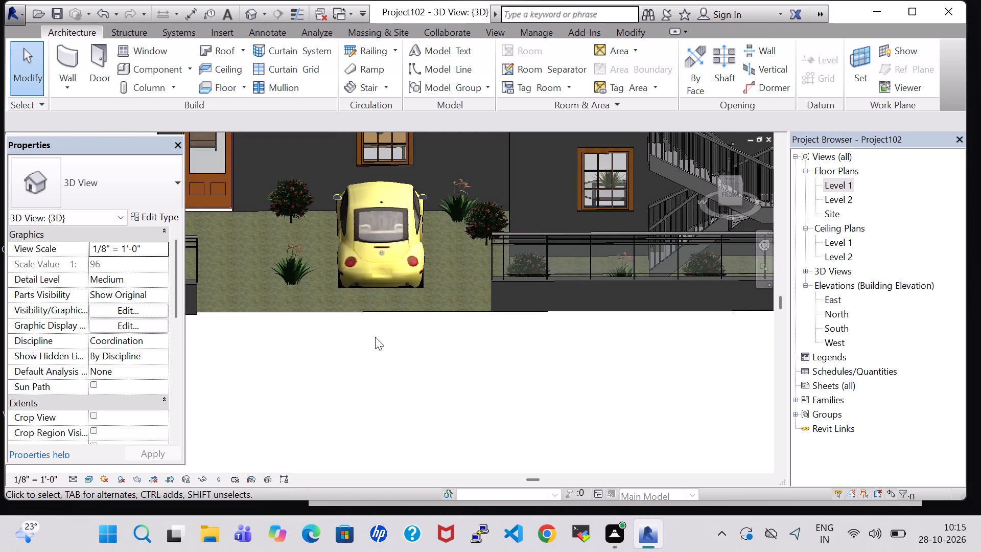
middle_click_drag(485, 353, 374, 352)
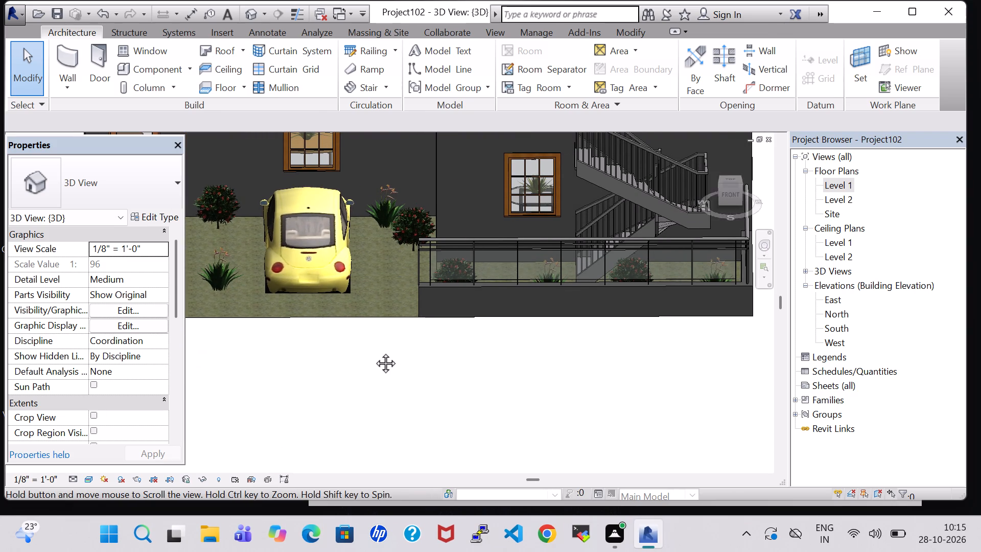
middle_click_drag(374, 352, 502, 384)
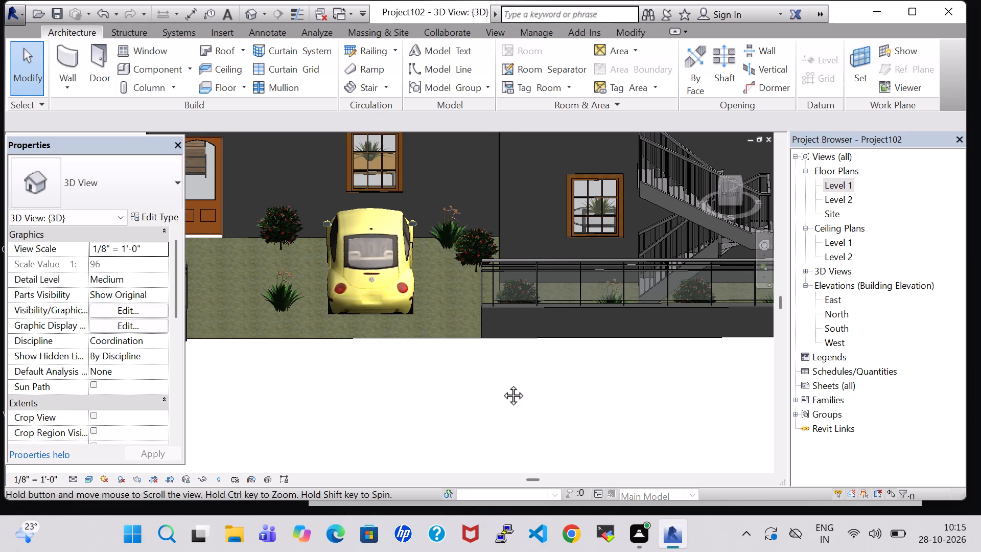
middle_click_drag(502, 384, 633, 388)
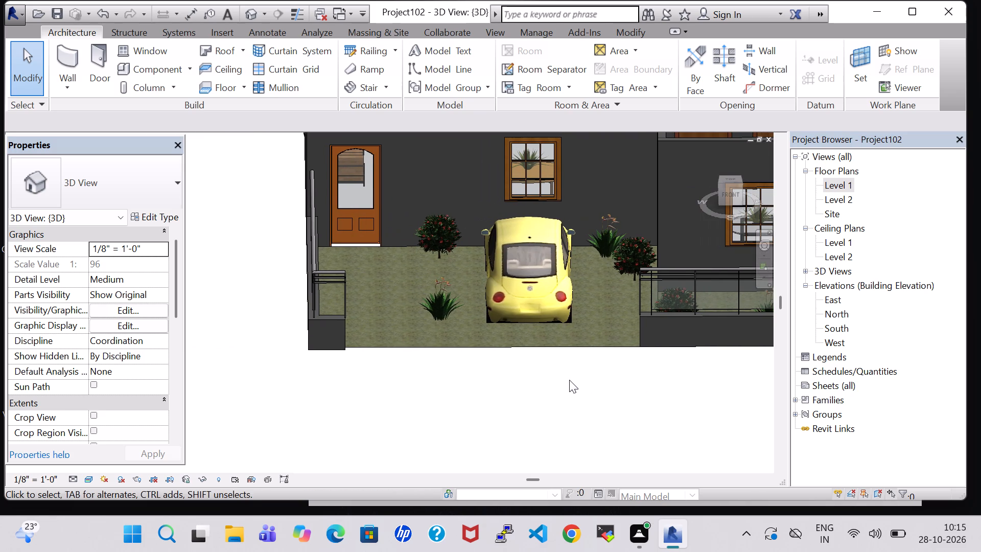
scroll(541, 377, "up", 1)
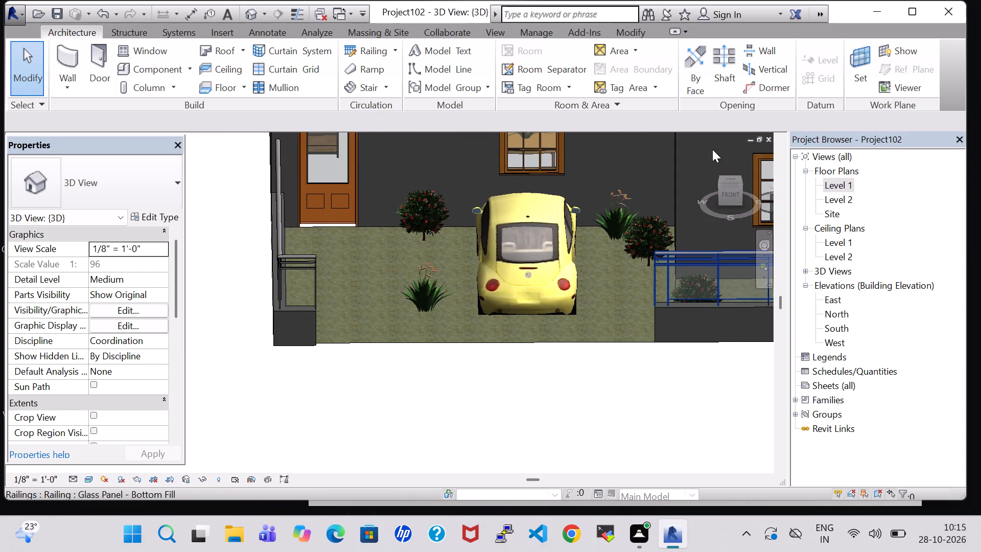
Place a 9' x 18' - 90 deg parking space on the Level 1 plan, rotated to run lengthwise around the parked car.
left_click(379, 31)
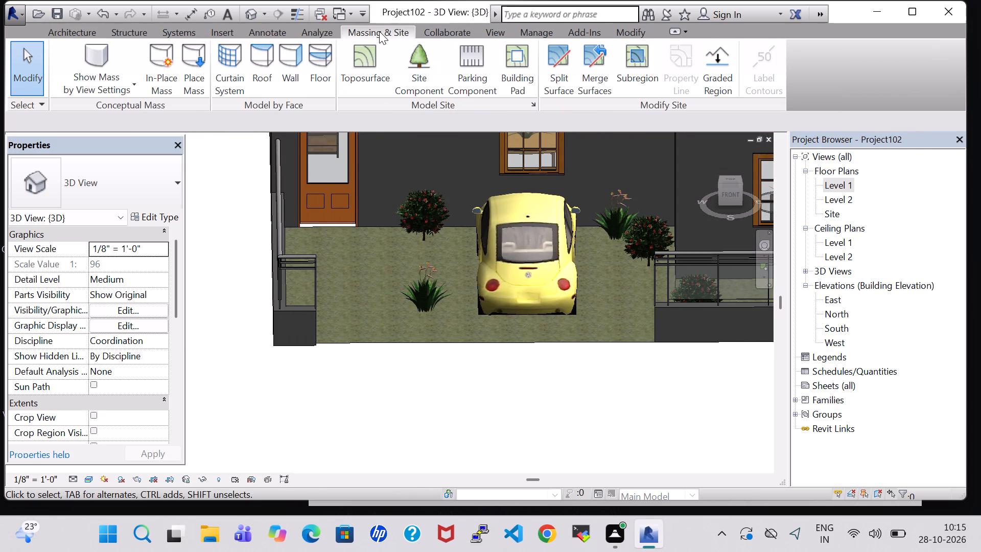
left_click(466, 63)
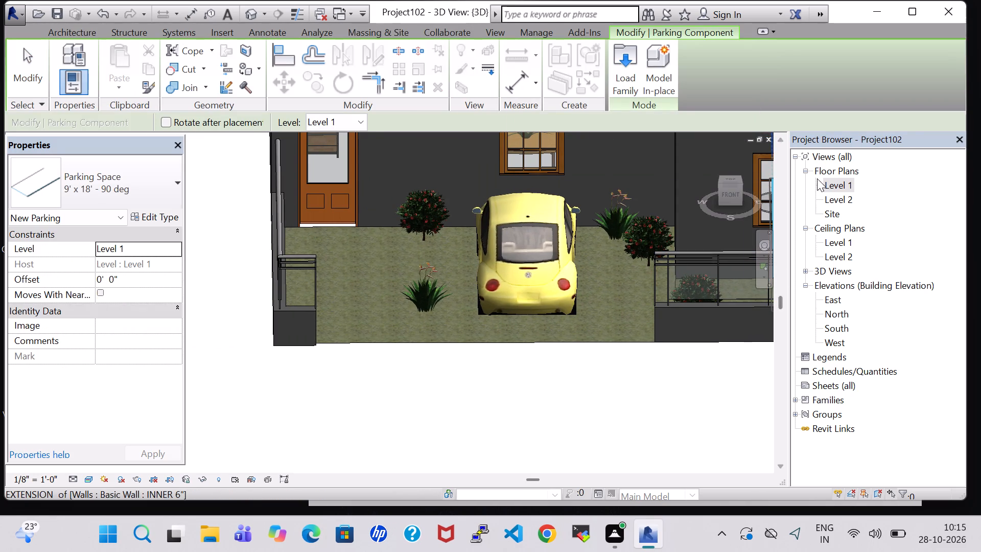
double_click(838, 185)
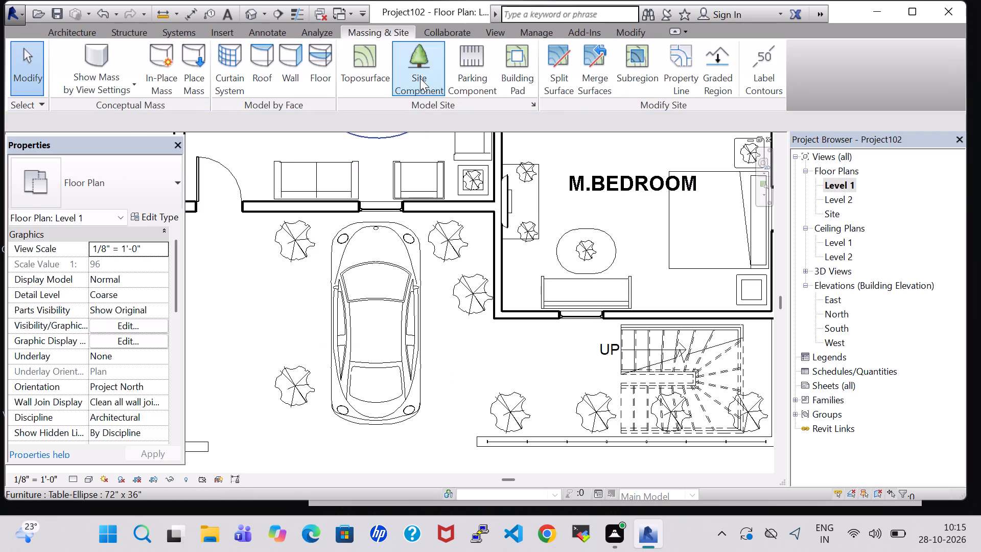
left_click(464, 68)
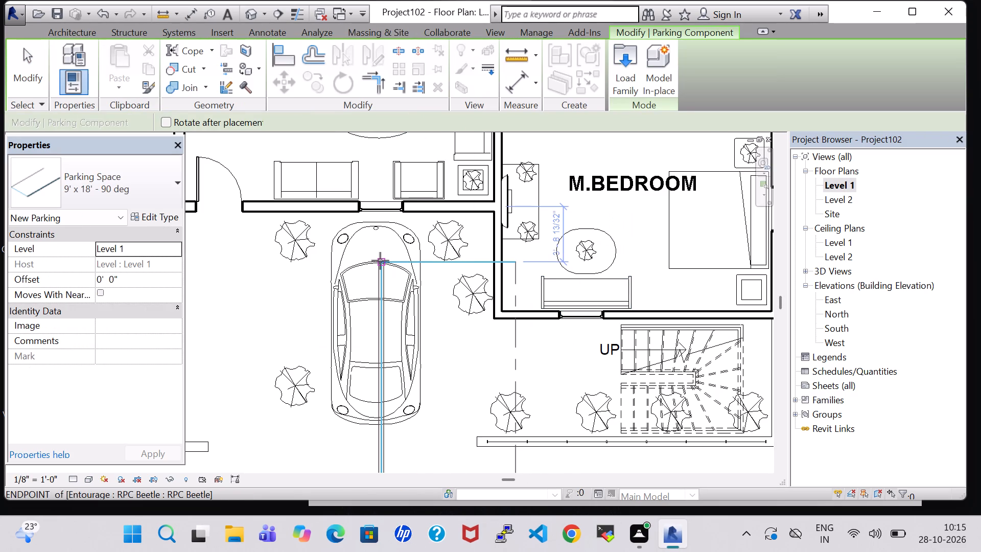
key("space")
key("space")
key("space")
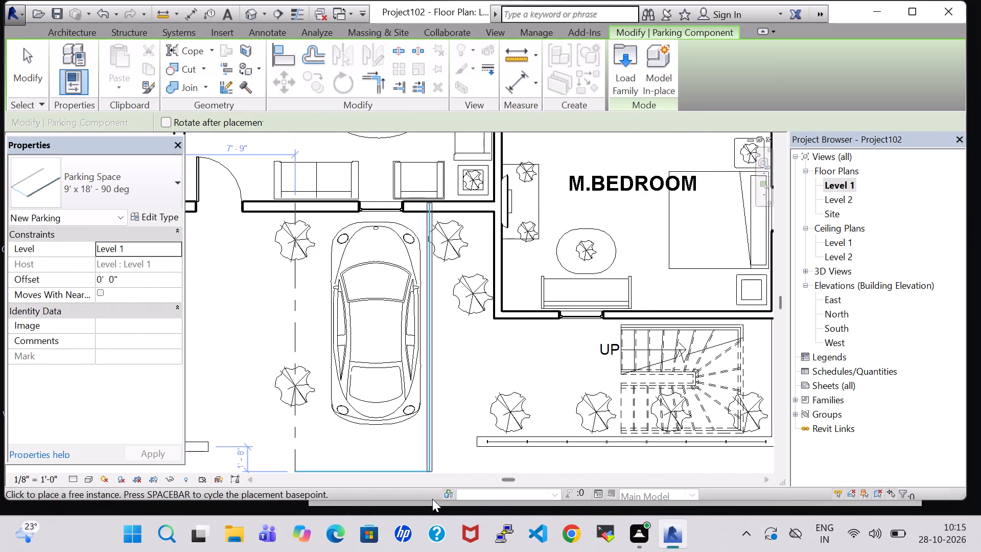
scroll(432, 499, "down", 4)
scroll(438, 456, "down", 1)
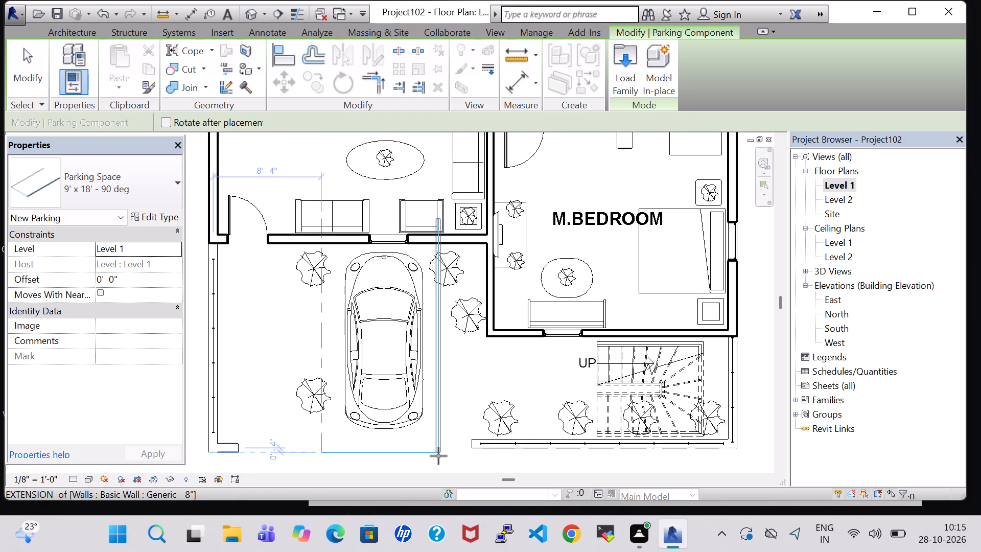
scroll(438, 456, "down", 2)
left_click(438, 483)
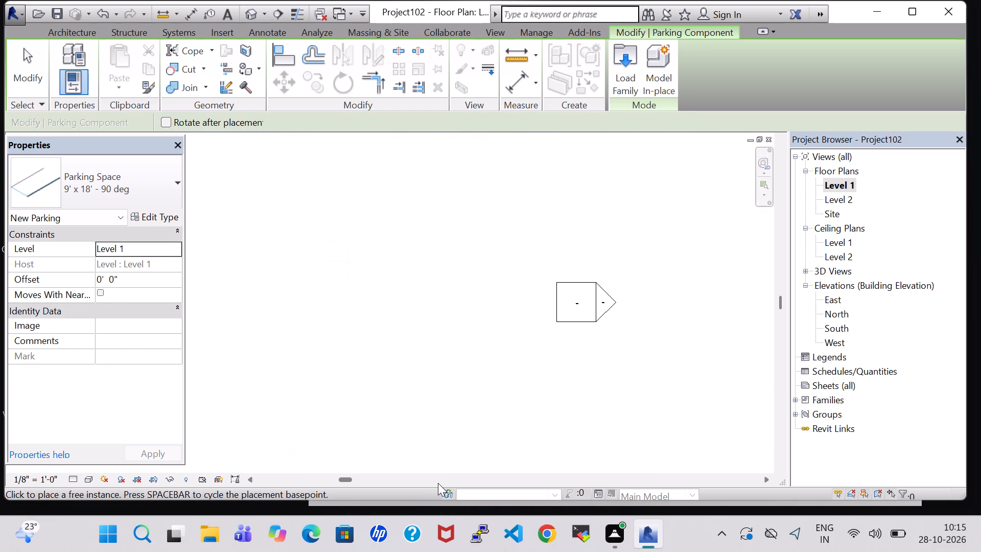
scroll(473, 431, "down", 9)
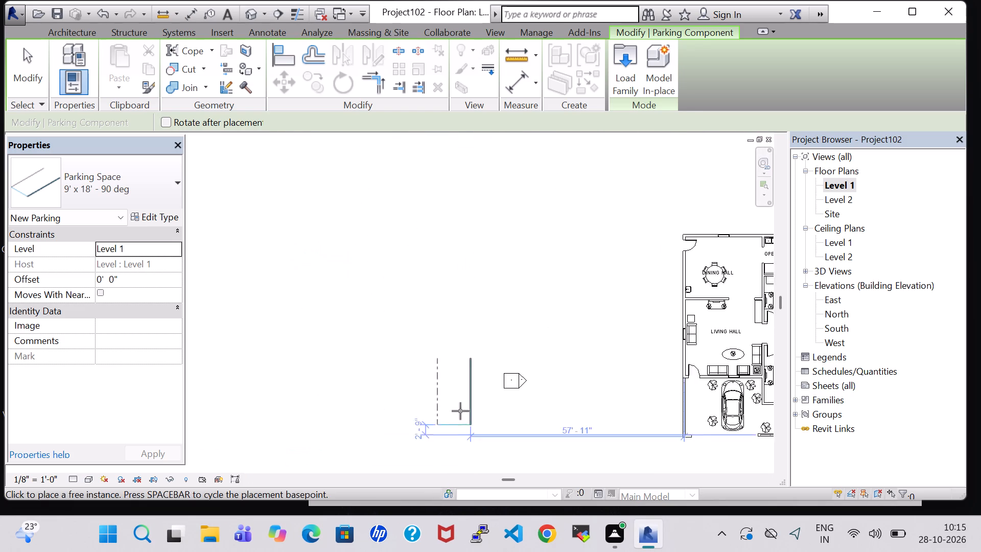
scroll(460, 411, "down", 3)
scroll(627, 420, "up", 17)
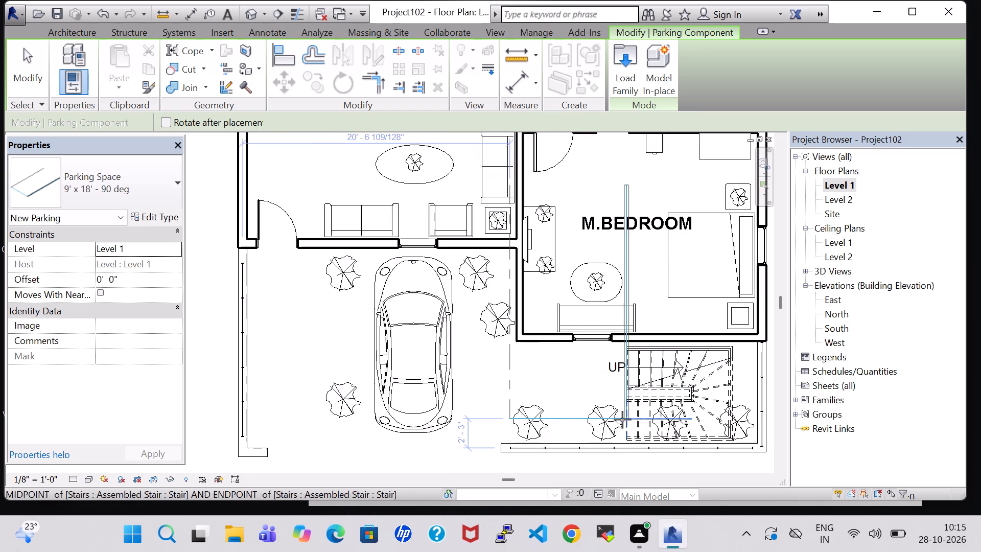
scroll(385, 442, "down", 3)
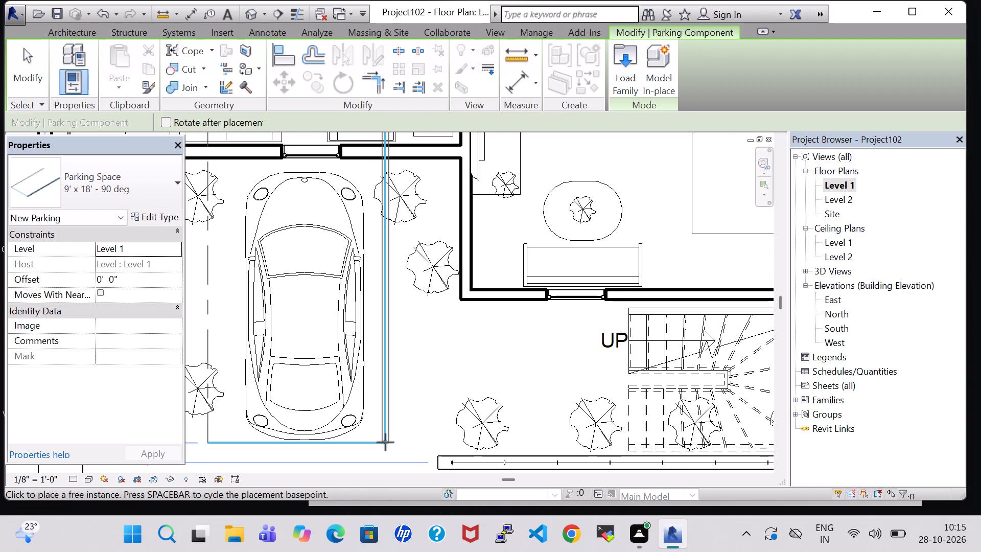
scroll(385, 442, "down", 2)
middle_click_drag(385, 442, 411, 300)
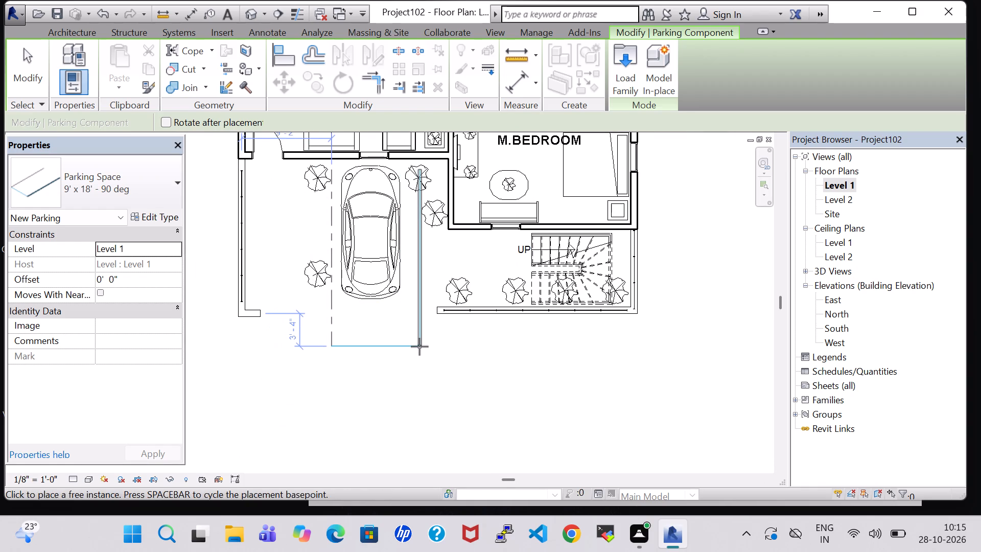
left_click(419, 347)
key("Escape")
key("Escape")
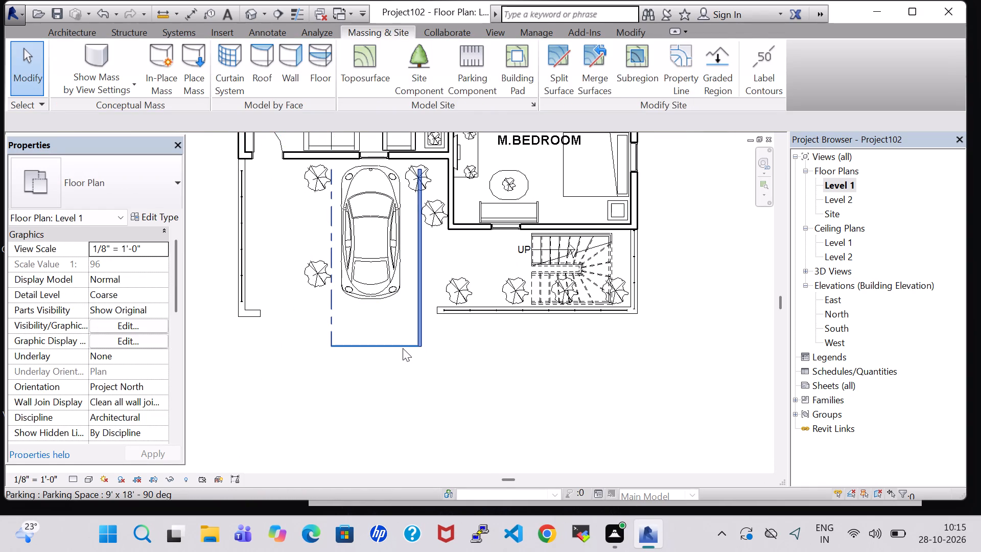
Edit the parking space's type dimensions, setting pw to 7' and pl to 14'.
left_click(403, 348)
left_click(157, 213)
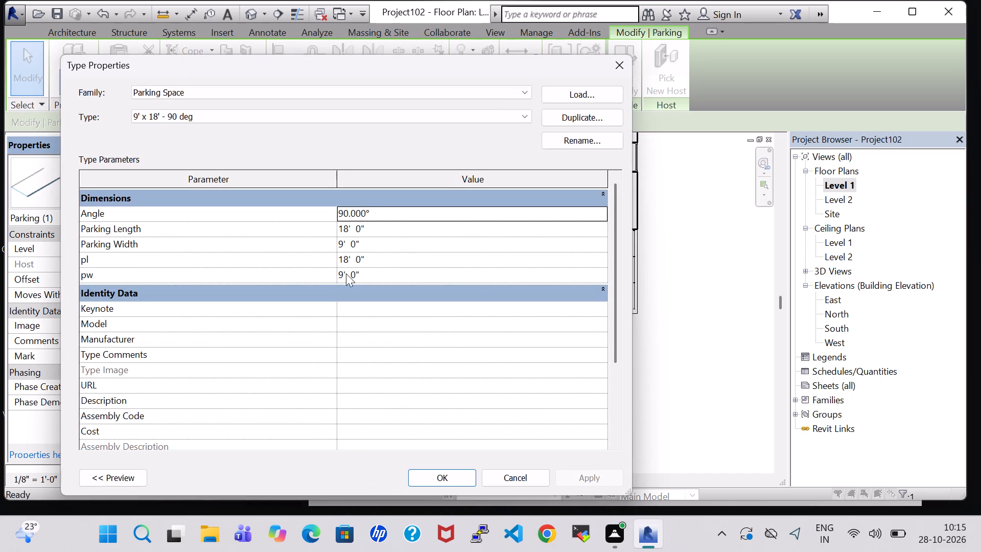
left_click(344, 273)
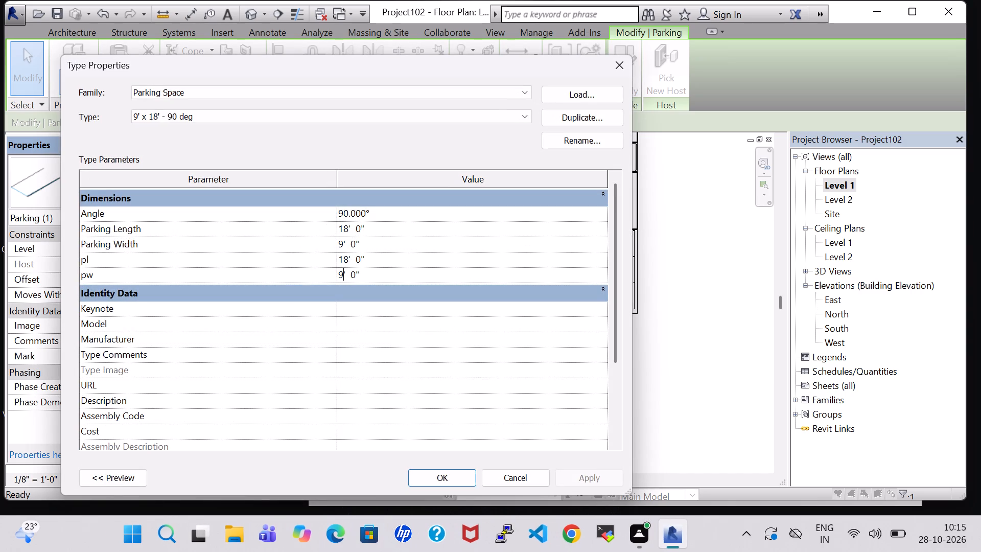
key("BackSpace")
key("7")
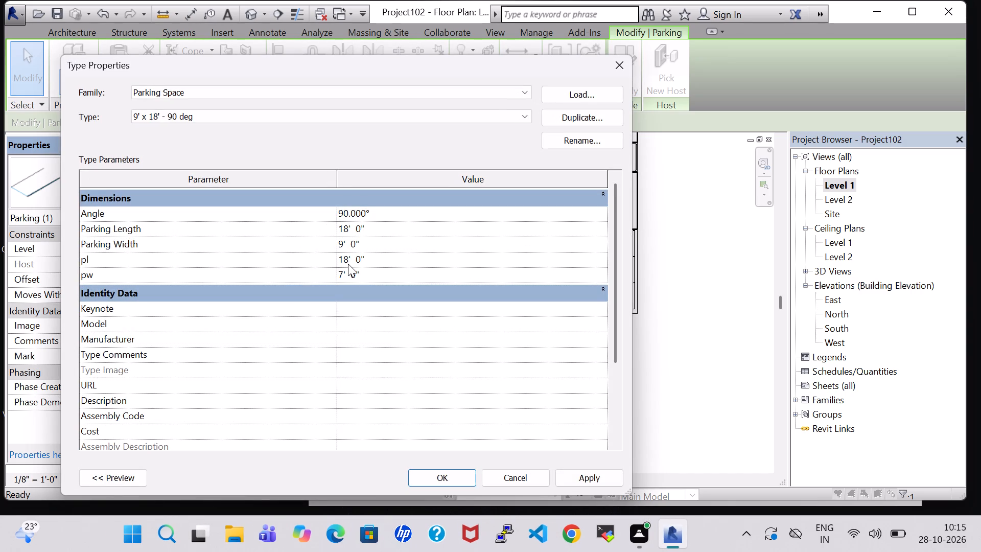
left_click(348, 261)
left_click(348, 261)
key("BackSpace")
key("4")
left_click(440, 474)
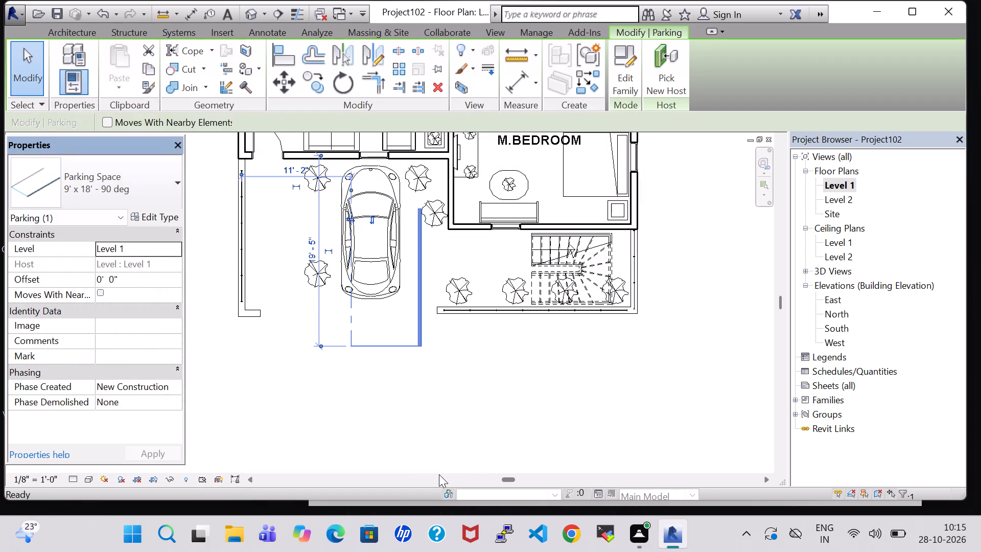
Nudge the parking space west and north until it frames the car, about 9' 10" from the west boundary wall.
key("Up")
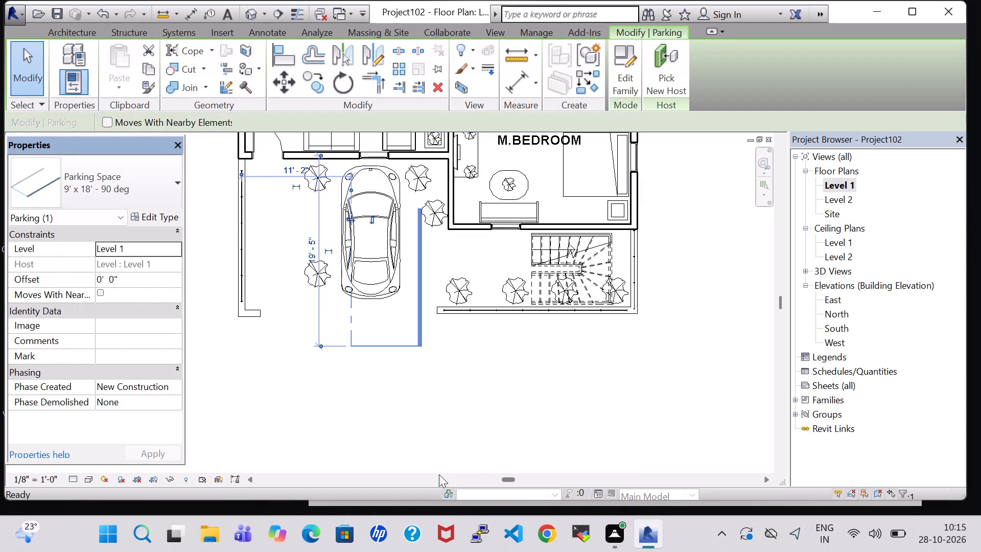
left_click(409, 388)
left_click(393, 339)
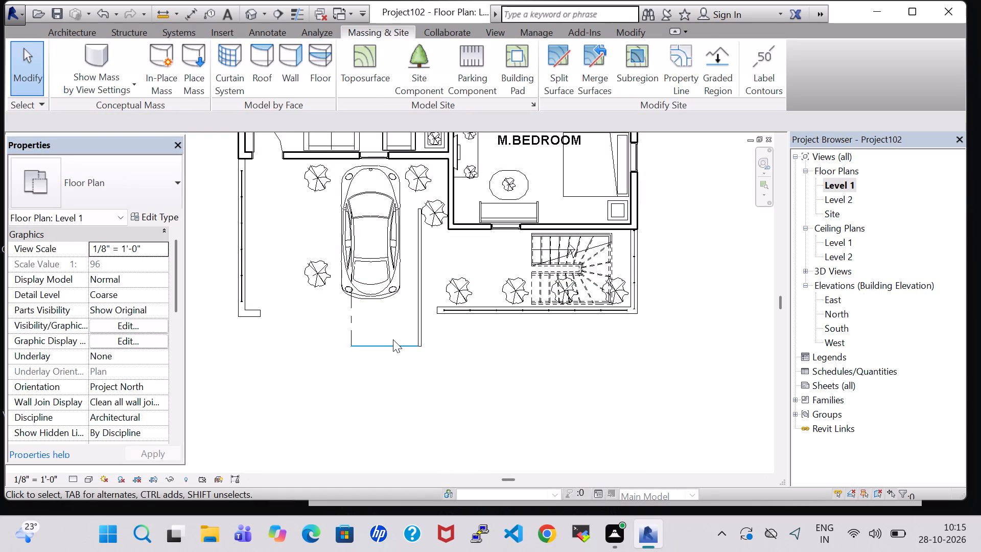
left_click(392, 353)
left_click(392, 348)
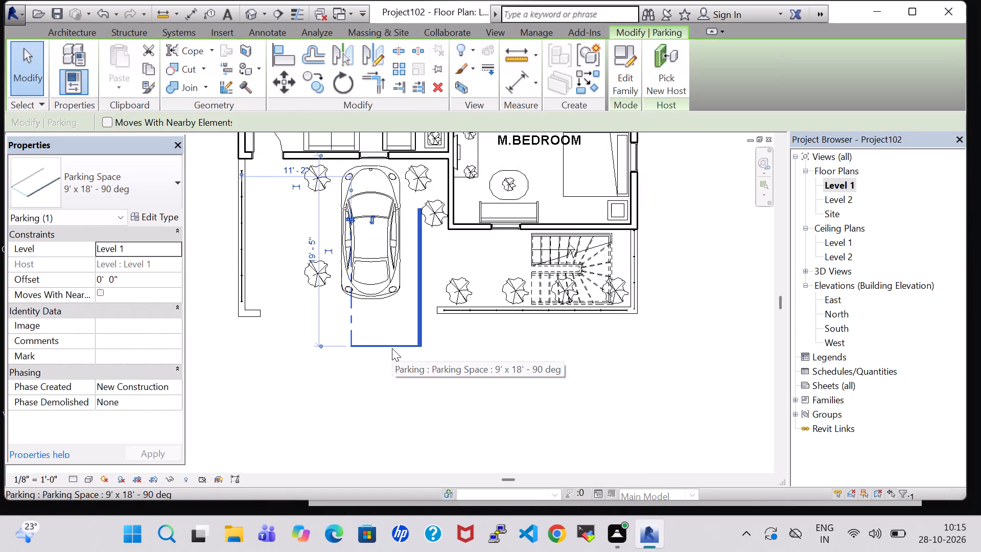
key("Left")
key("Left")
key("Left")
key("Left")
key("Left")
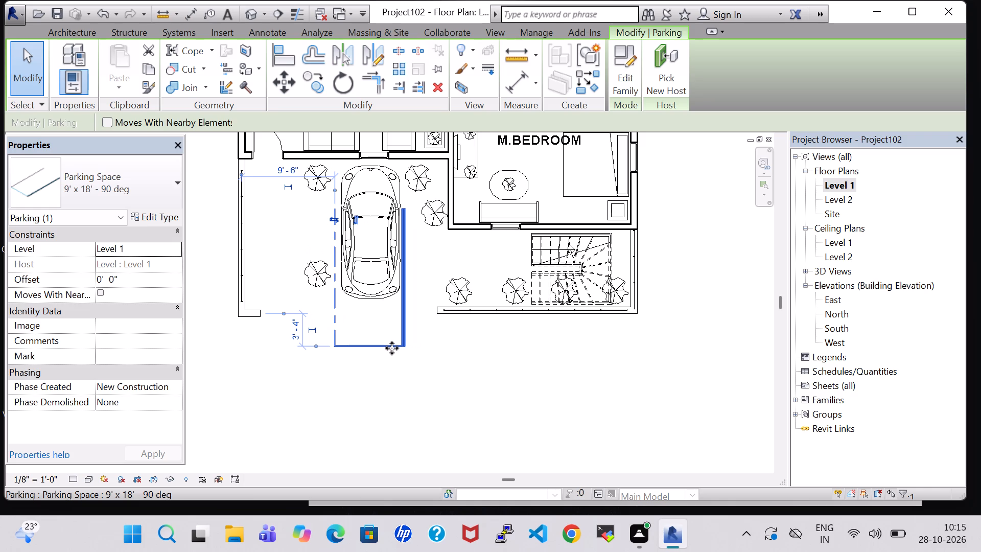
key("Right")
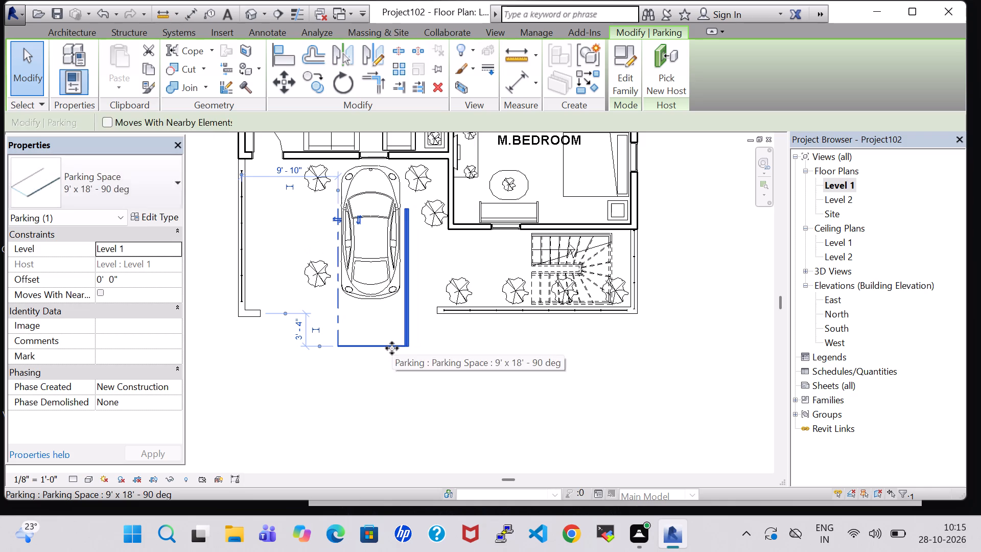
key("Up")
key("Up")
key("Up")
key("Up")
key("Up")
key("Up")
key("Up")
key("Up")
key("Up")
key("Up")
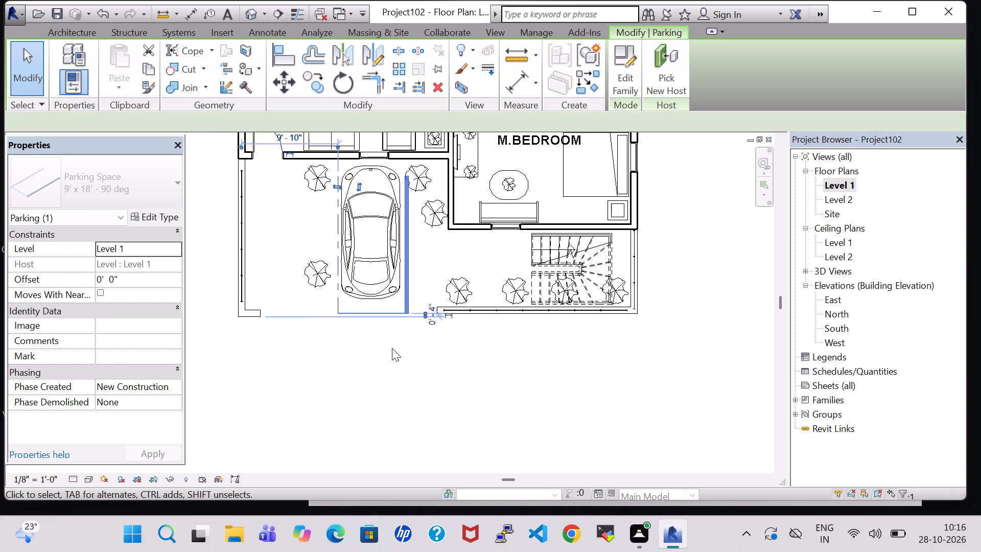
key("Up")
key("Up")
key("Up")
key("Up")
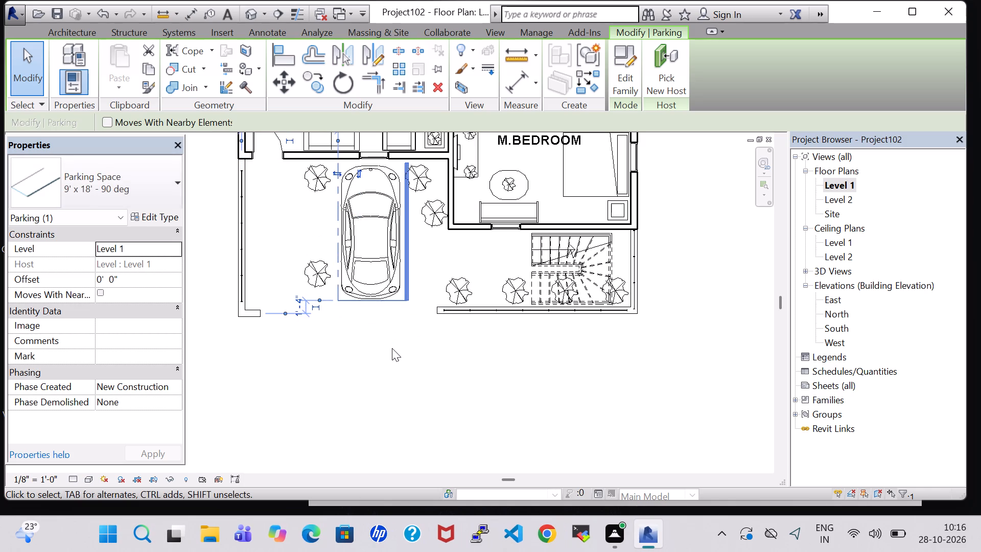
key("Up")
key("Down")
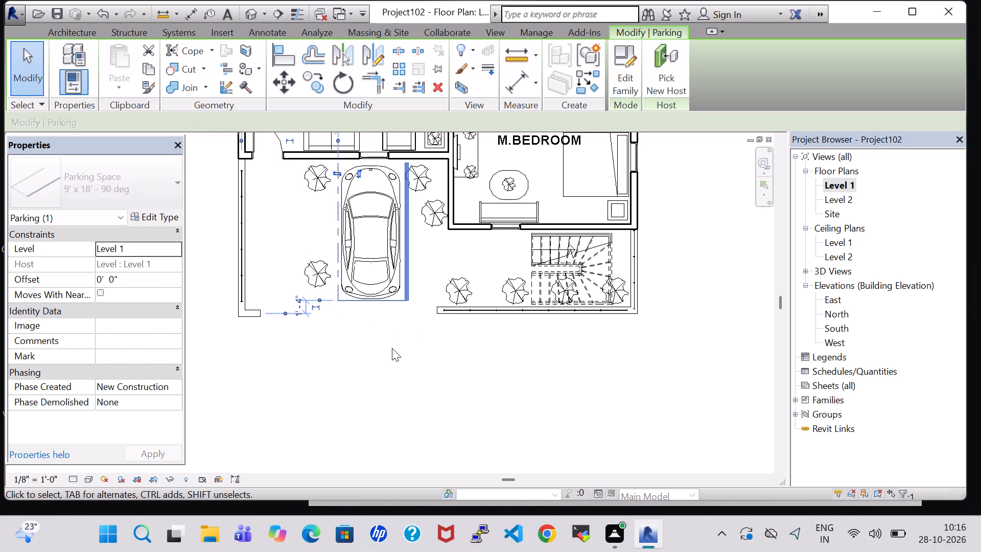
key("Down")
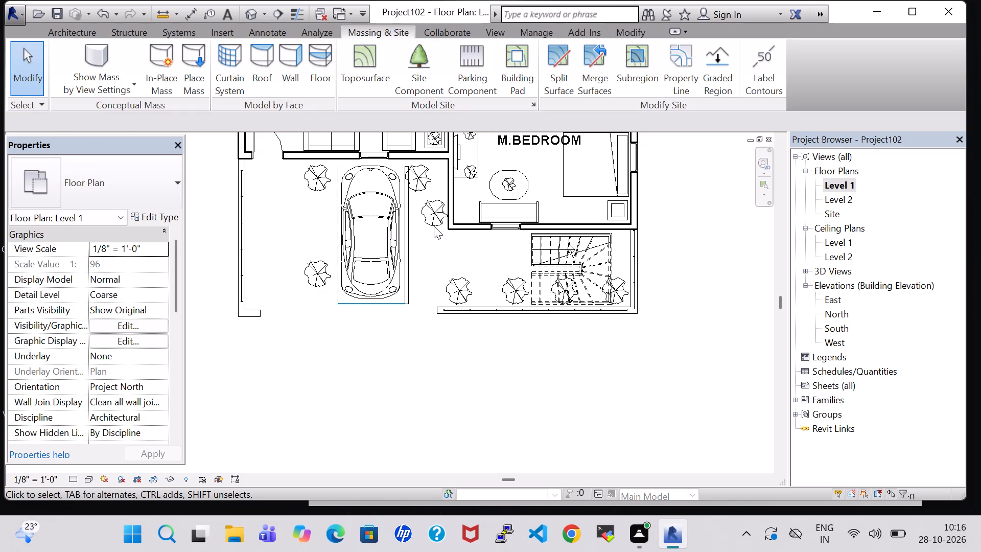
Nudge the Crane Lily - 3' beside the car's front end slightly east, away from the parking space's edge.
left_click(432, 181)
key("Right")
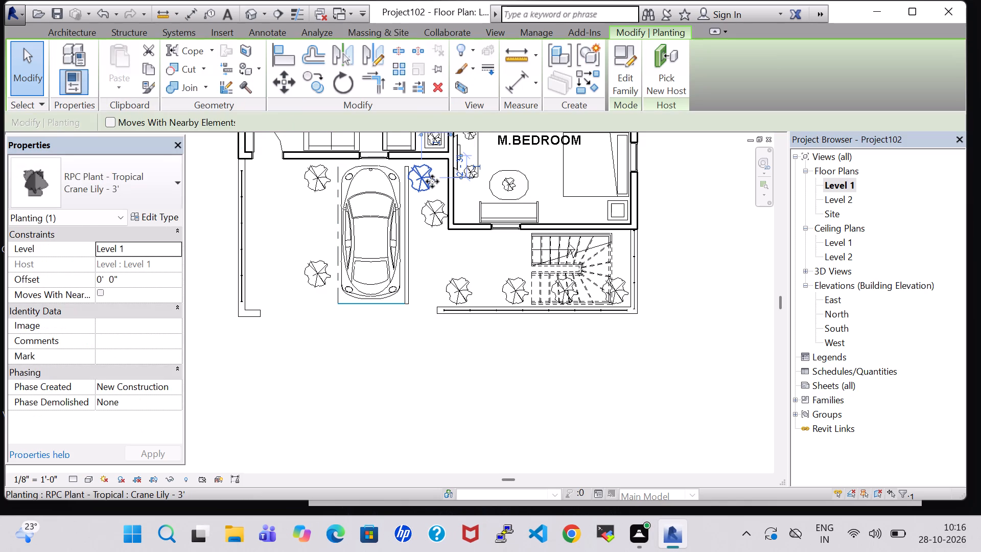
key("Right")
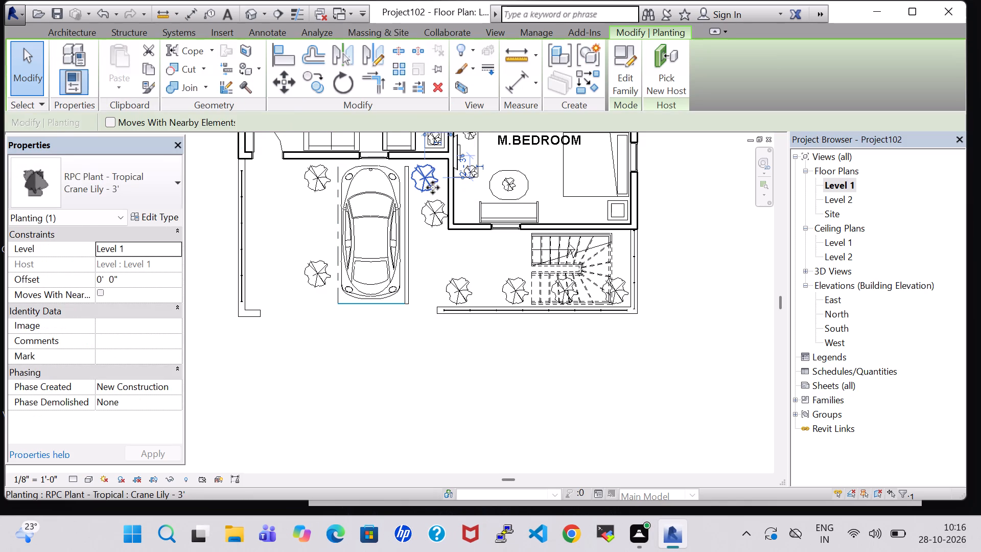
left_click(445, 254)
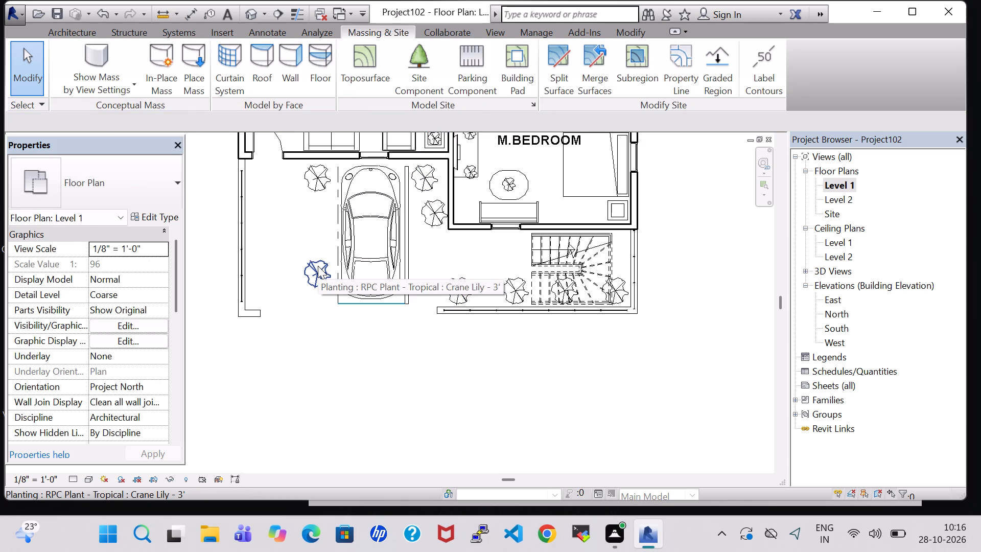
In the 3D view, duplicate the west low boundary wall's type under the name Generic - 2'.
left_click(253, 19)
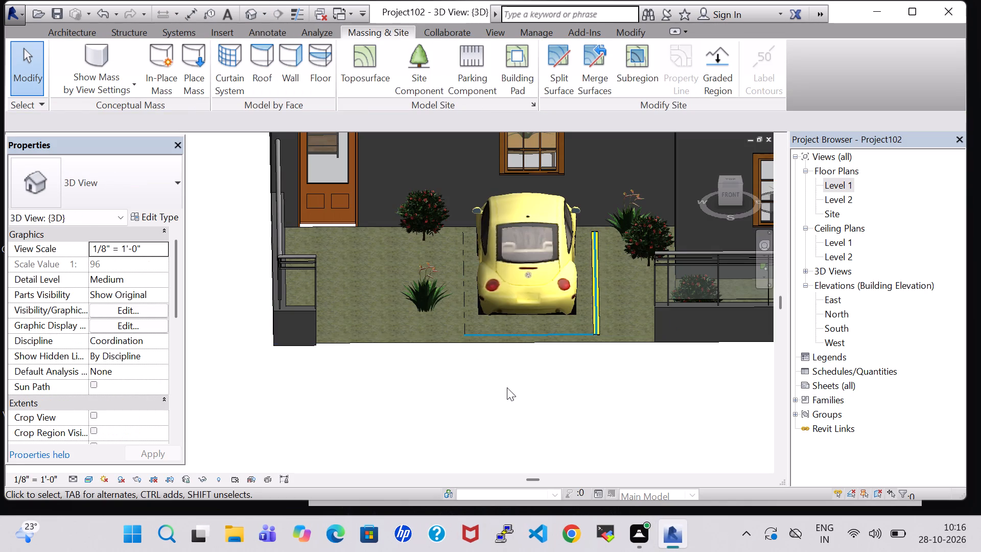
middle_click_drag(507, 388, 503, 347, "shift")
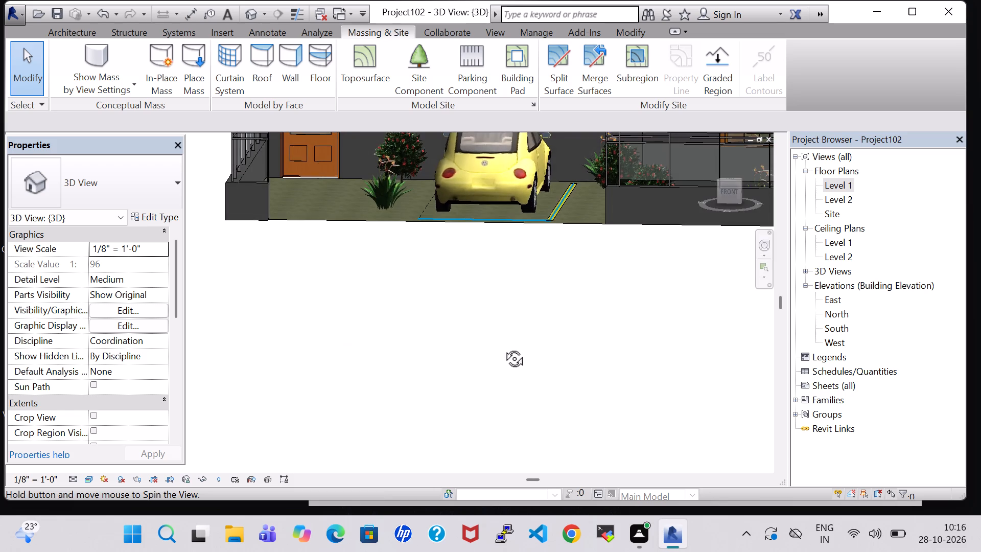
middle_click_drag(503, 347, 499, 401, "shift")
middle_click_drag(435, 385, 446, 412)
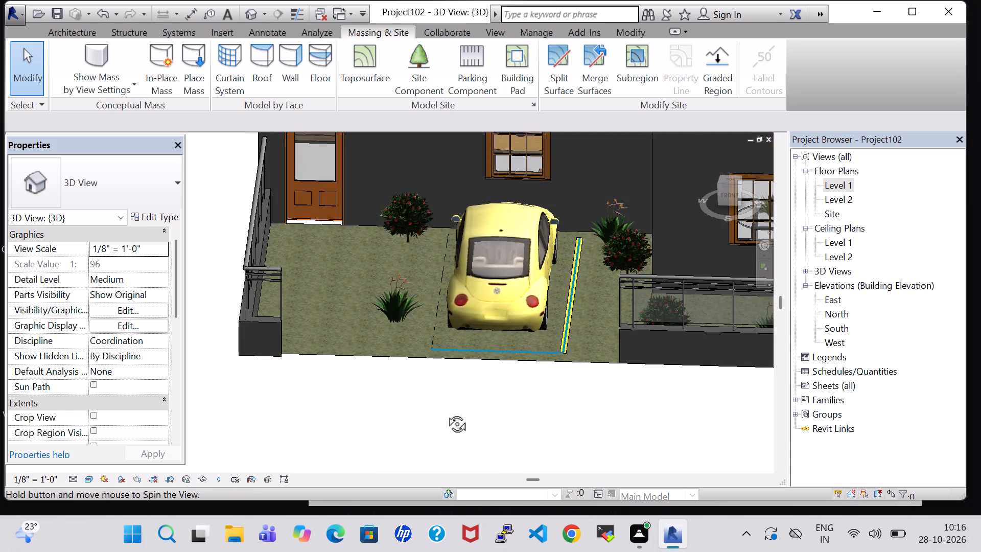
middle_click_drag(446, 412, 439, 419)
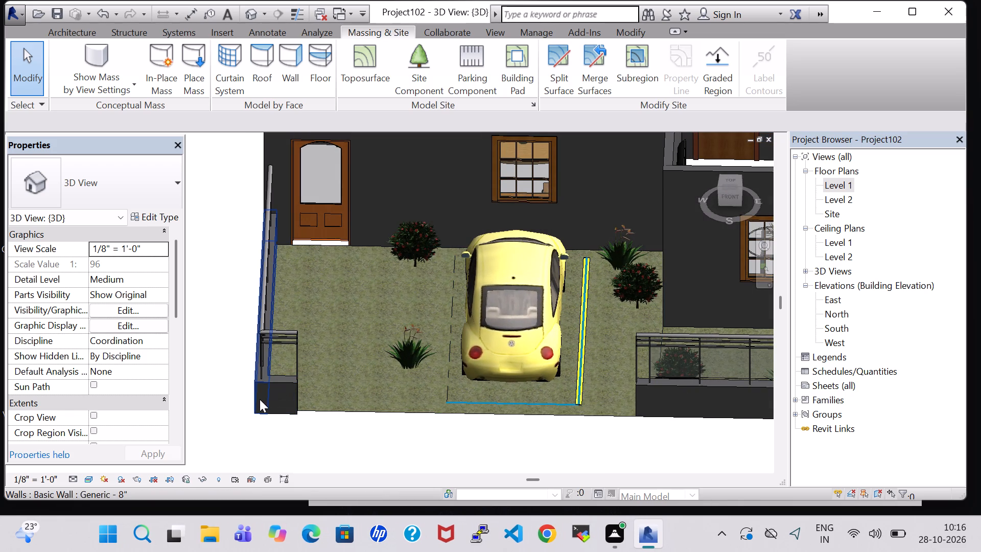
left_click(270, 396)
left_click(266, 385)
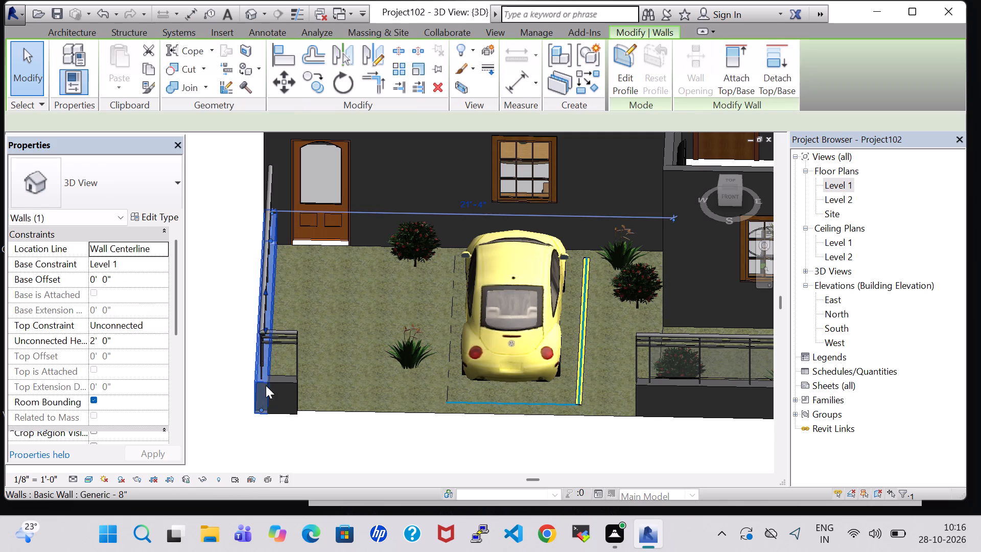
left_click(144, 218)
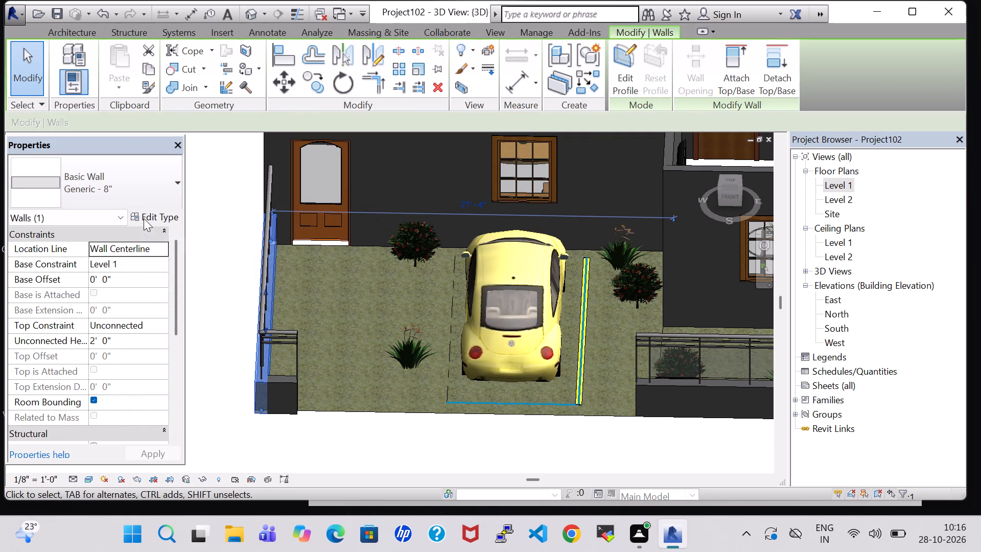
left_click(576, 119)
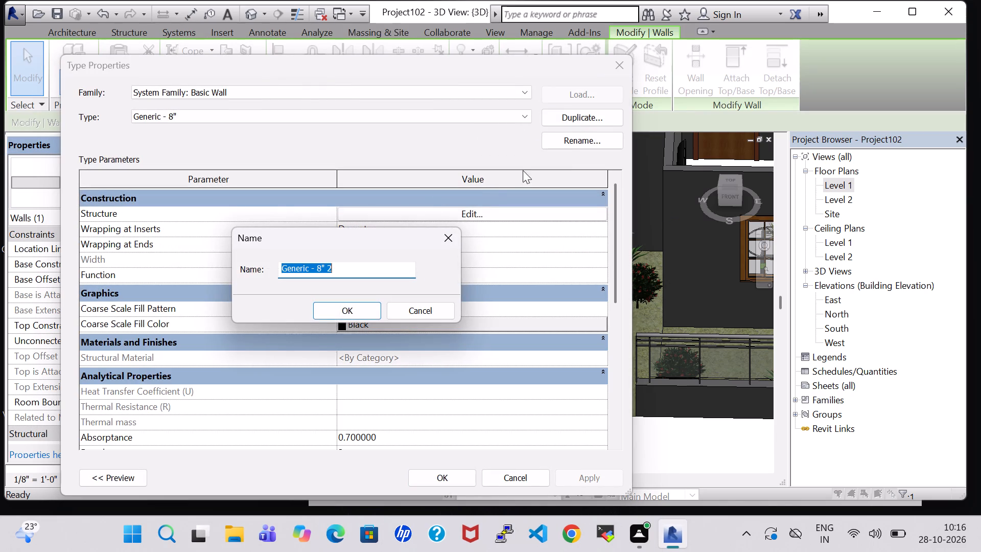
left_click(348, 265)
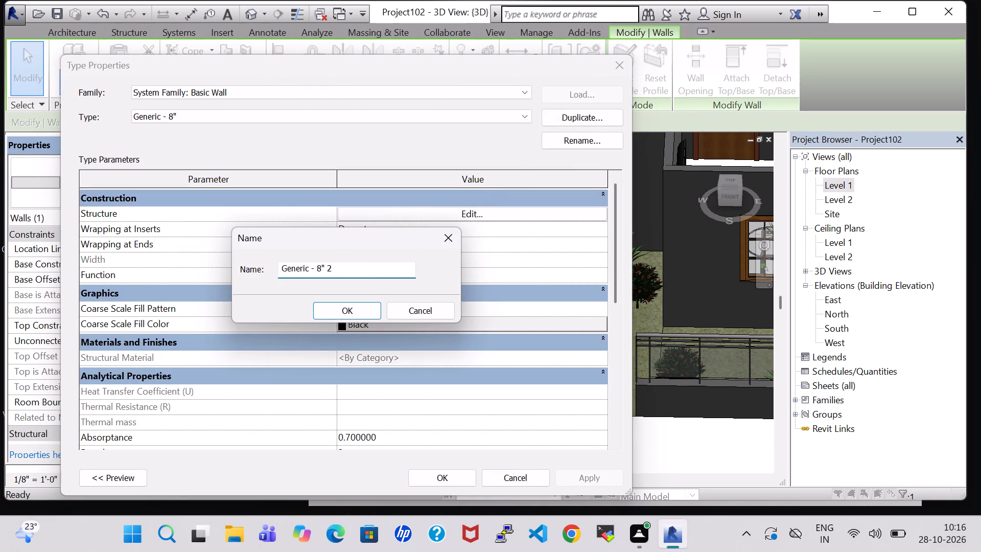
key("BackSpace")
key("BackSpace")
key("BackSpace")
key("BackSpace")
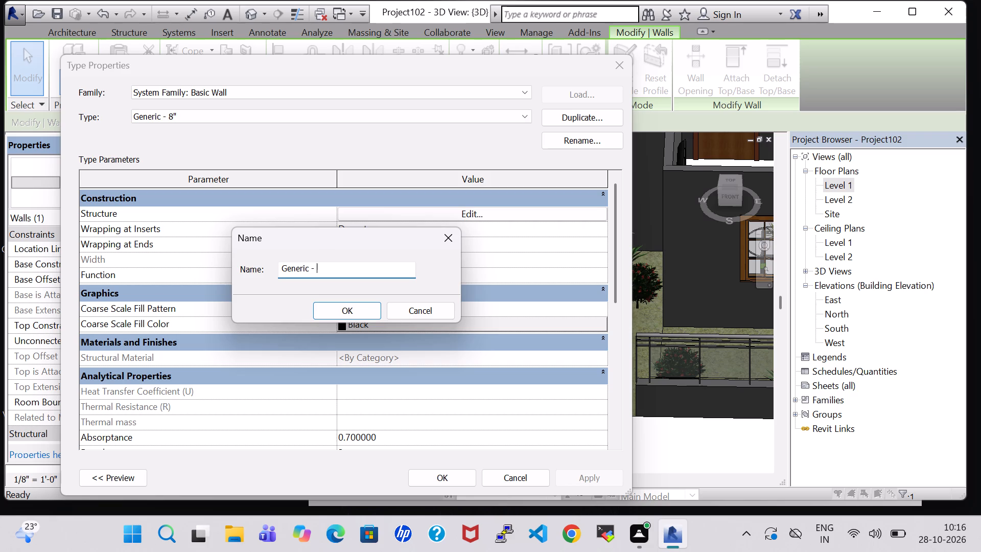
key("2")
key("shift+quotedbl")
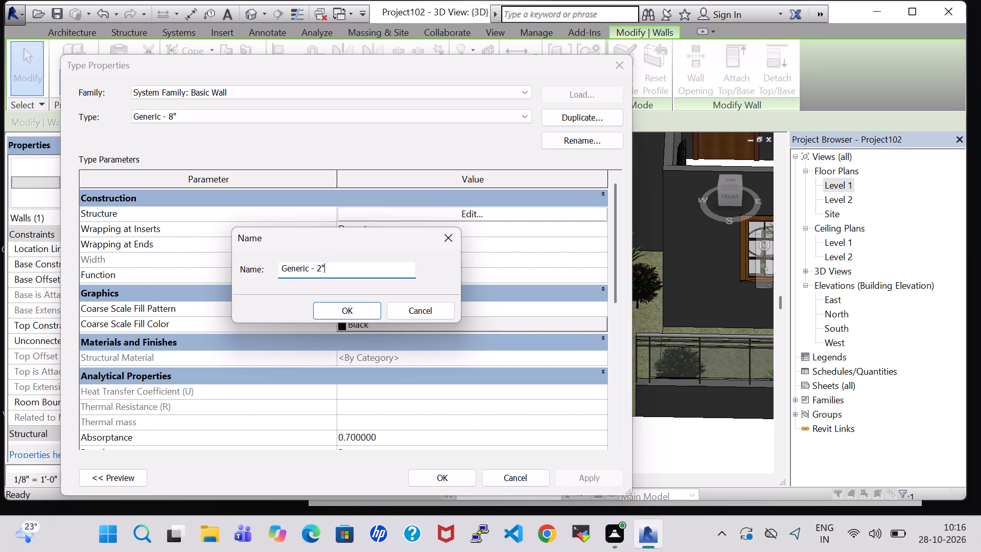
key("BackSpace")
key("apostrophe")
left_click(358, 313)
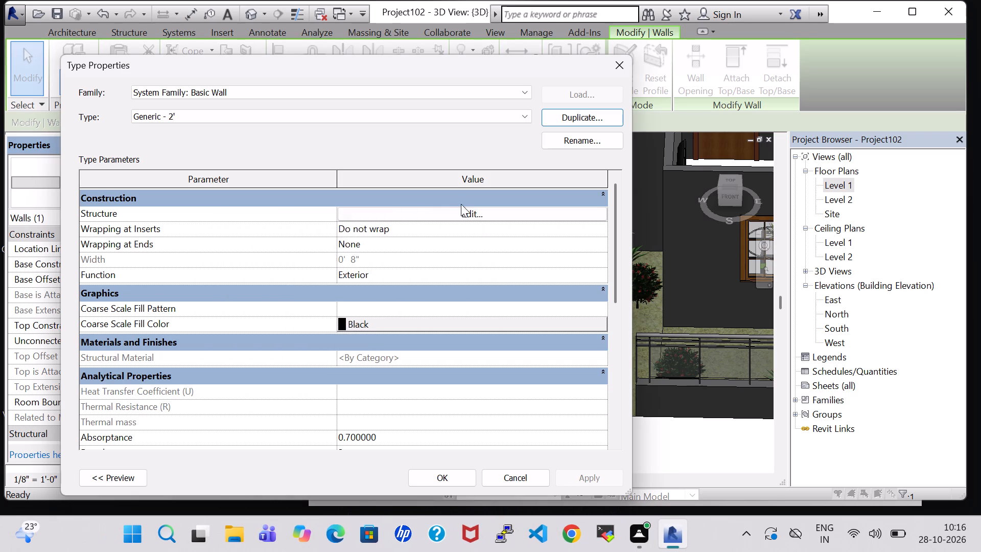
Assign the Birch material to the Structure layer of the Generic - 2' wall type and apply the type changes.
left_click(470, 217)
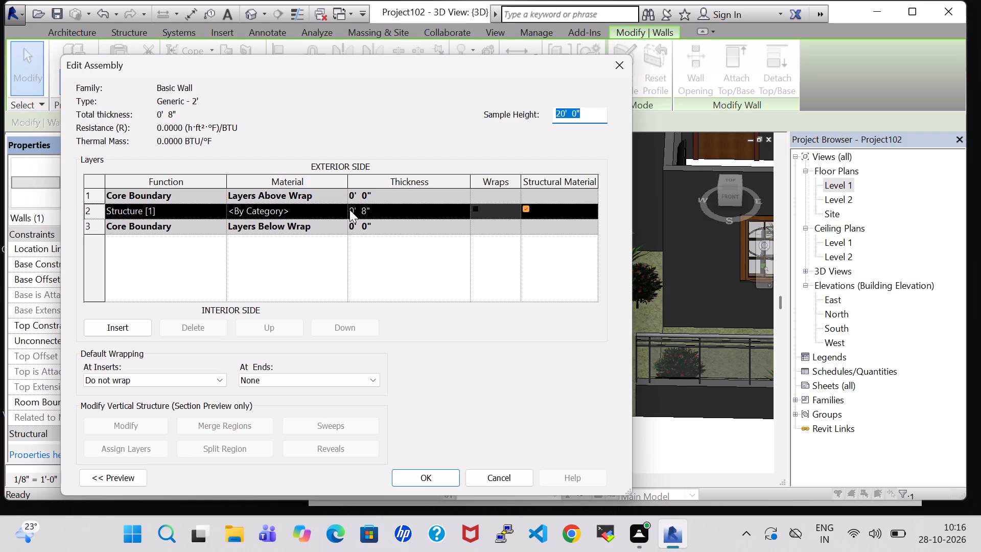
left_click(342, 205)
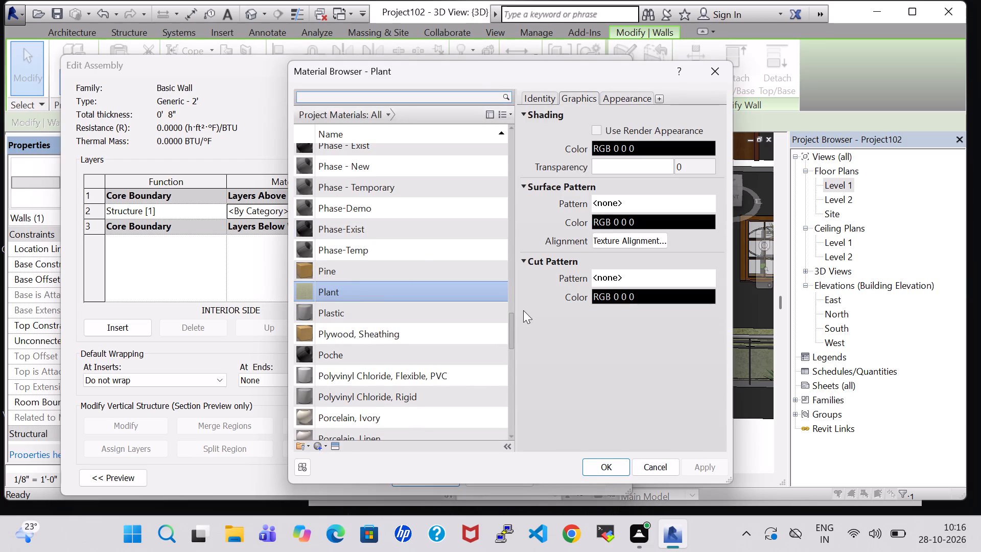
left_click_drag(510, 335, 514, 228)
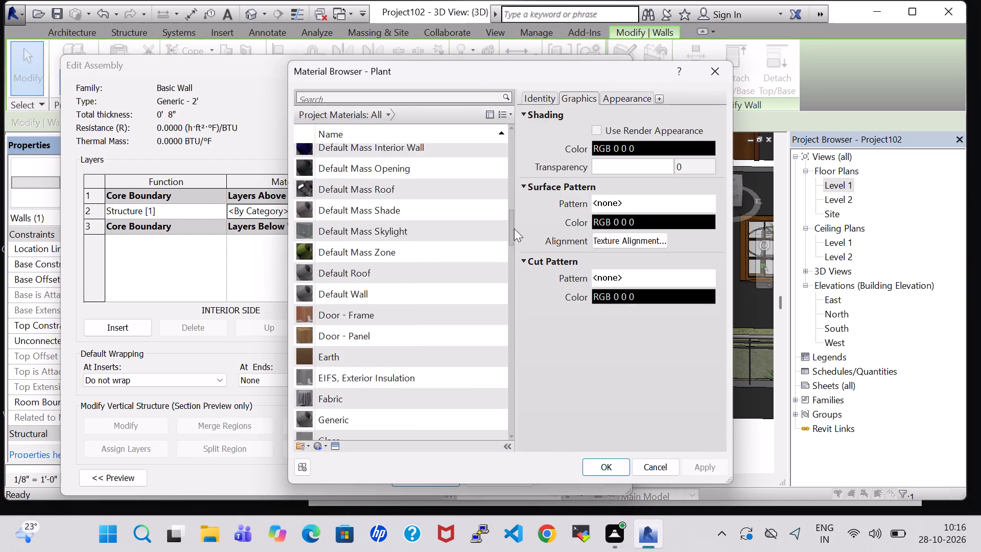
left_click_drag(514, 228, 517, 182)
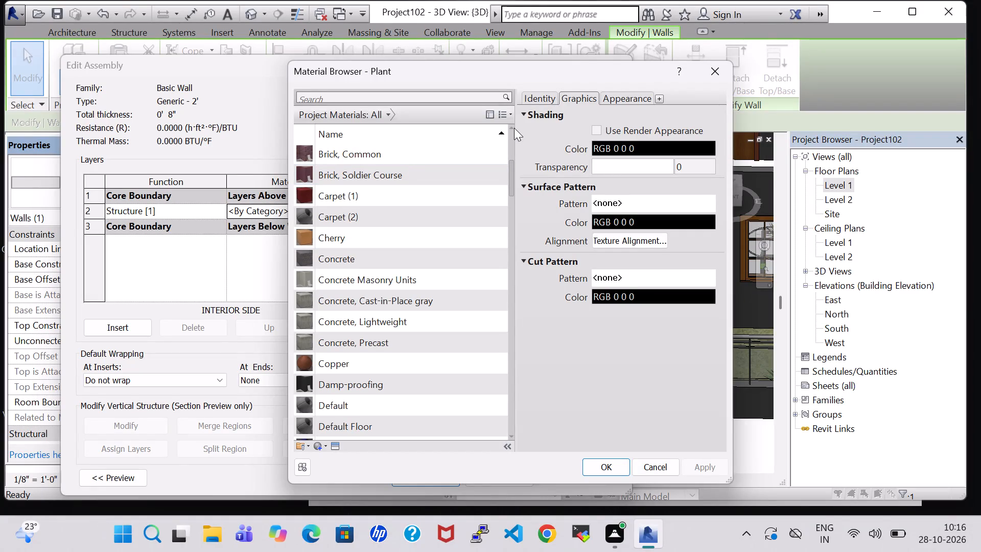
left_click(509, 127)
left_click(424, 148)
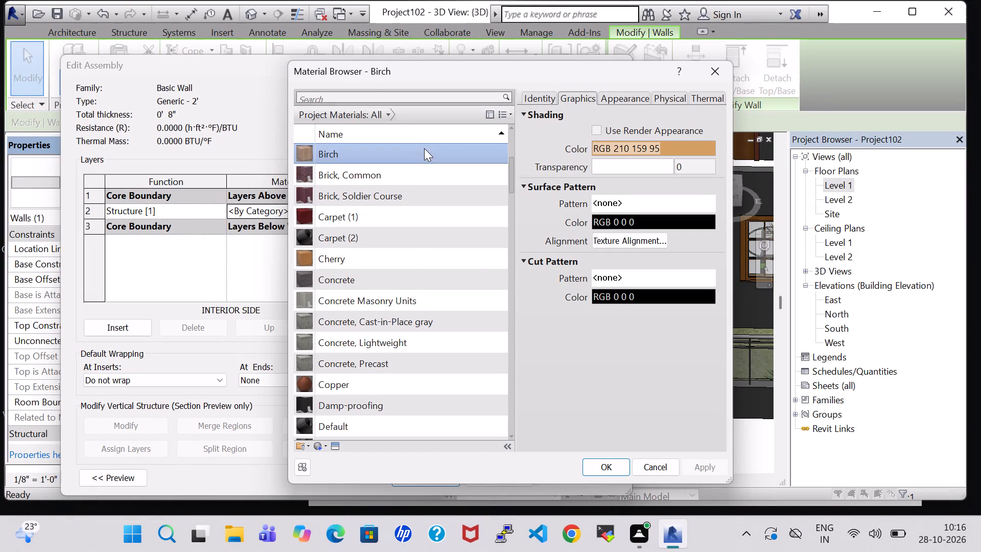
left_click(602, 463)
left_click(439, 477)
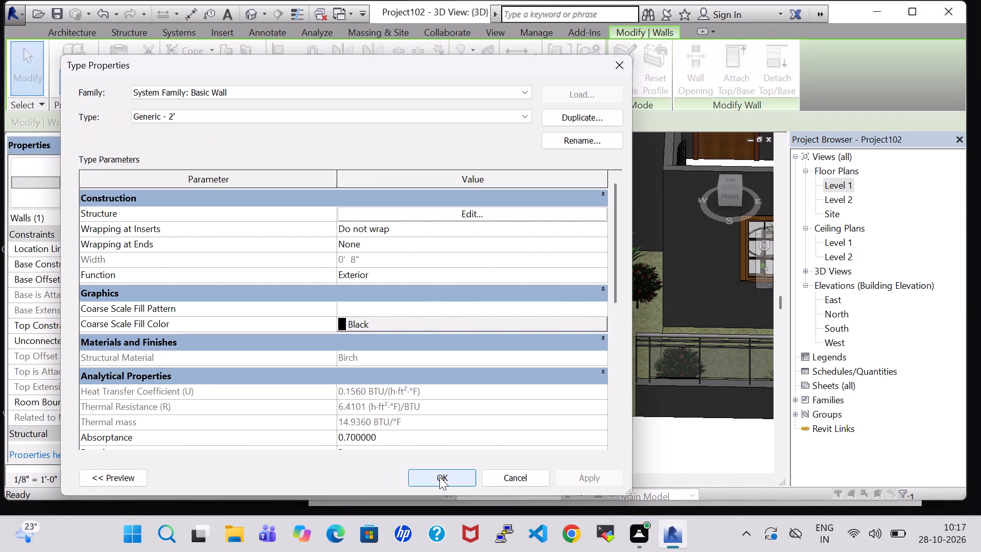
left_click(438, 477)
left_click(370, 448)
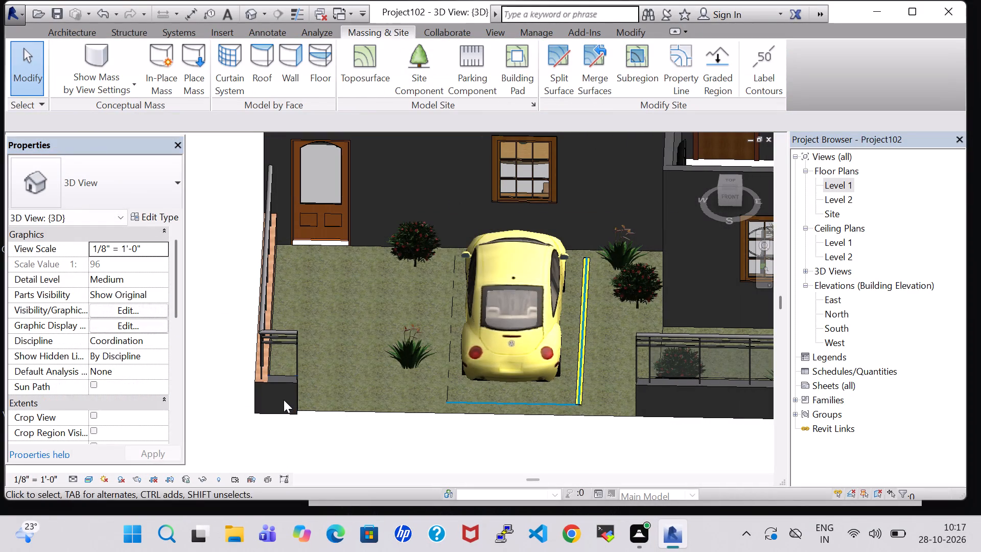
Change both front low boundary wall segments, on either side of the parking opening, to the Generic - 2' type.
left_click(284, 380)
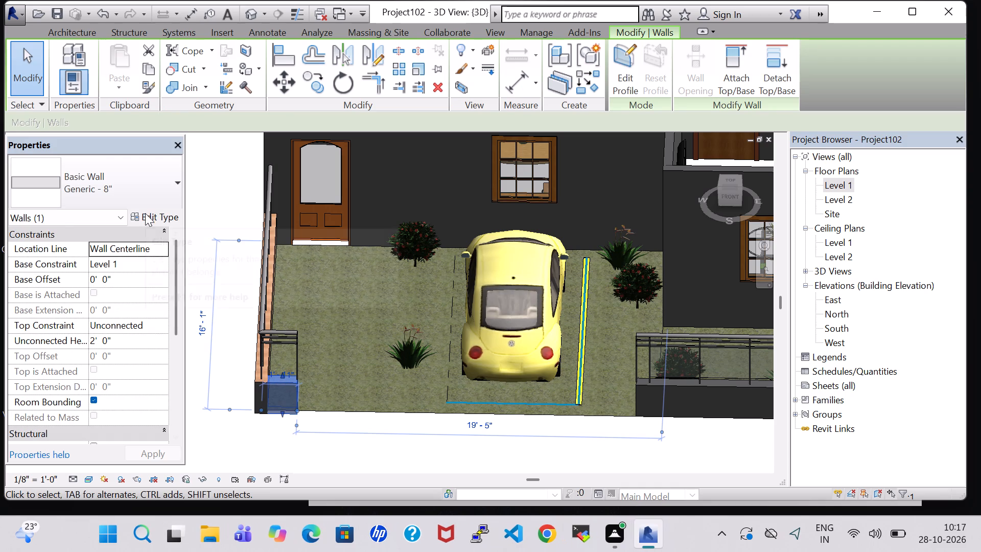
left_click(145, 198)
left_click(100, 497)
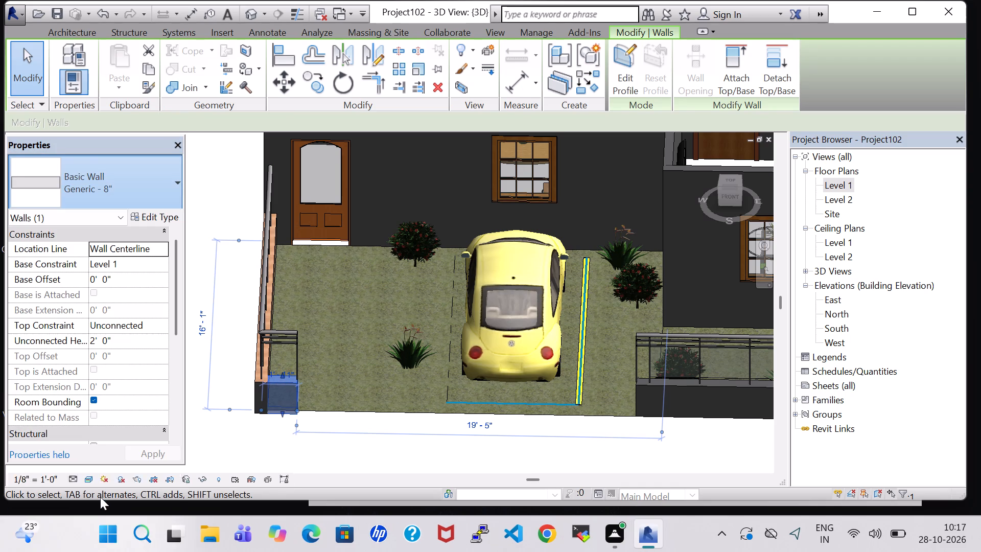
left_click(327, 442)
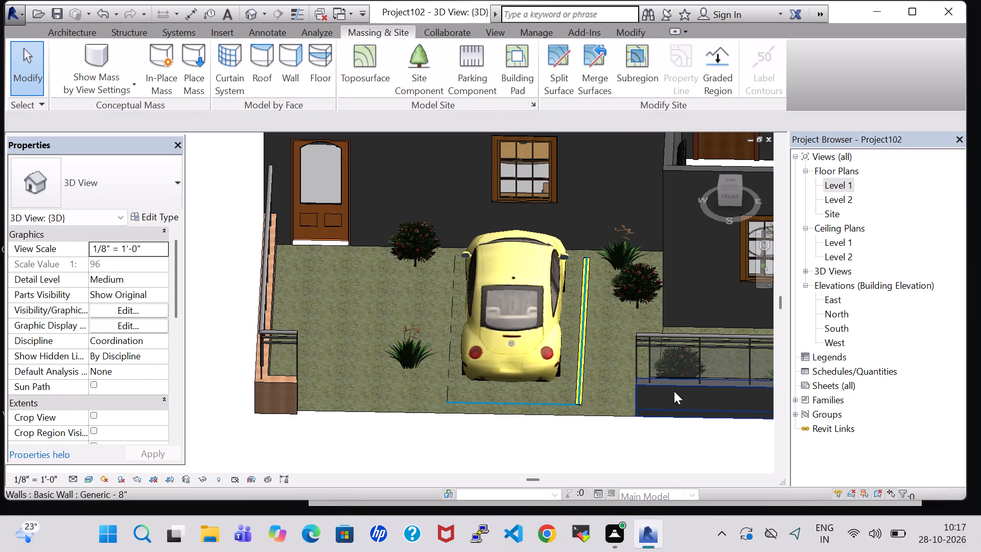
left_click(674, 391)
left_click(111, 200)
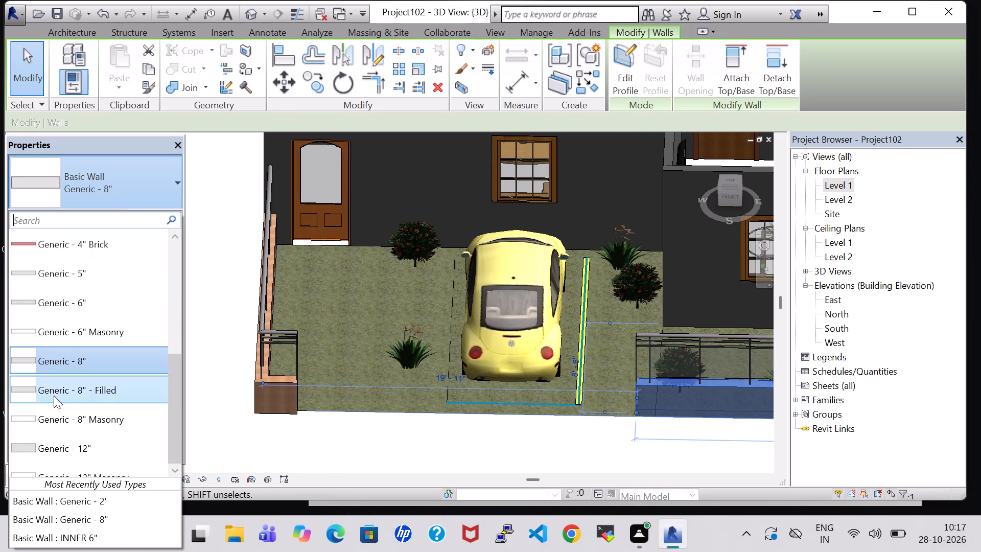
left_click(98, 500)
left_click(408, 451)
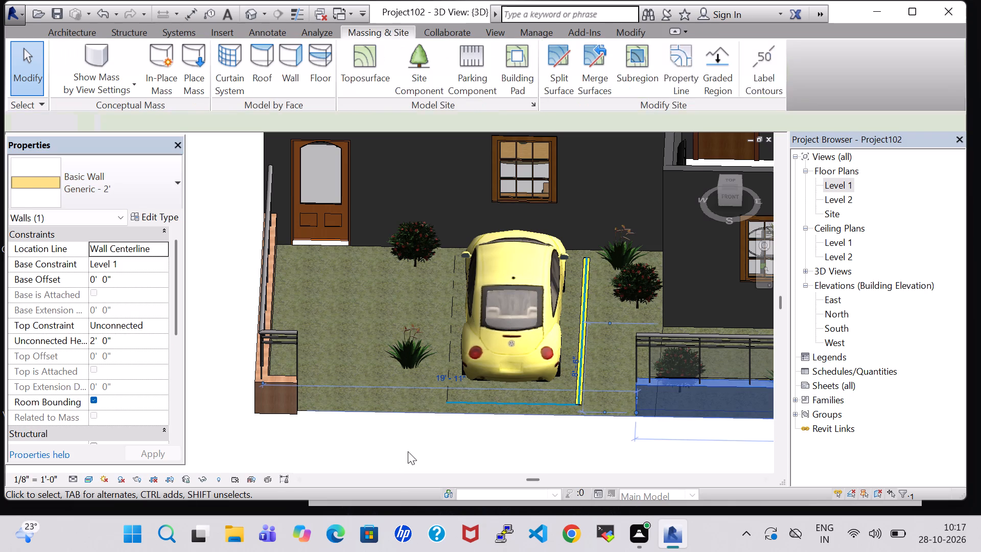
Change the east low boundary wall beside the staircase to the Generic - 2' type.
middle_click_drag(494, 450, 375, 451)
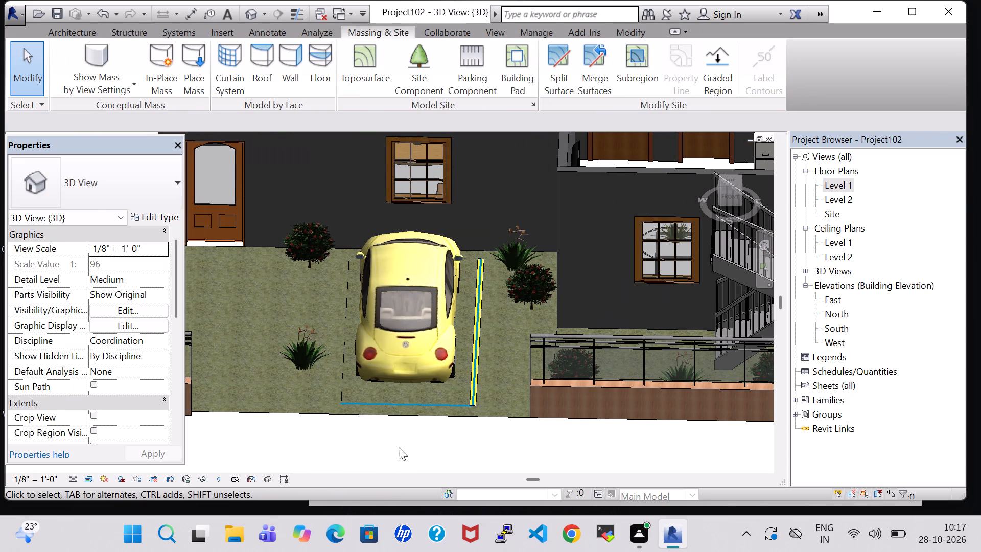
middle_click_drag(603, 452, 238, 432)
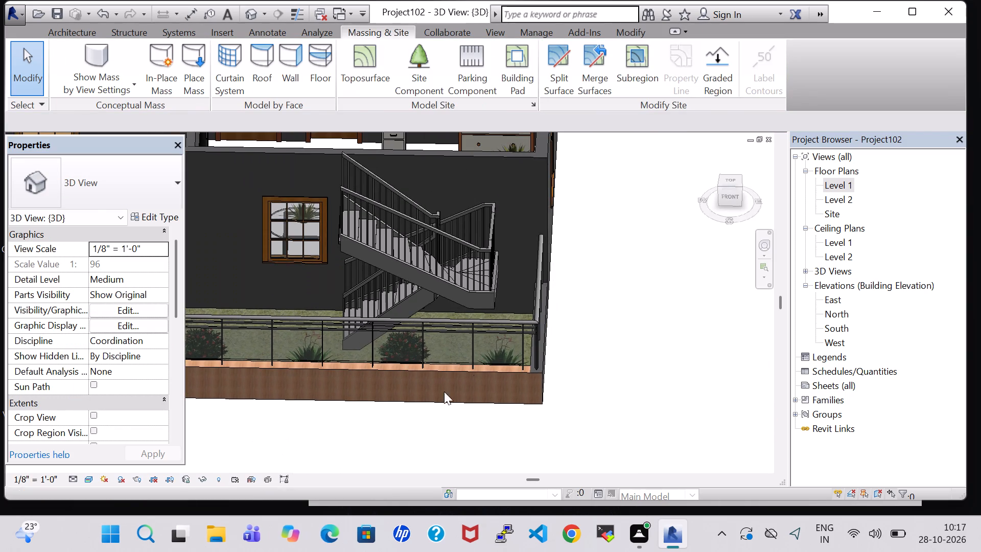
left_click(535, 331)
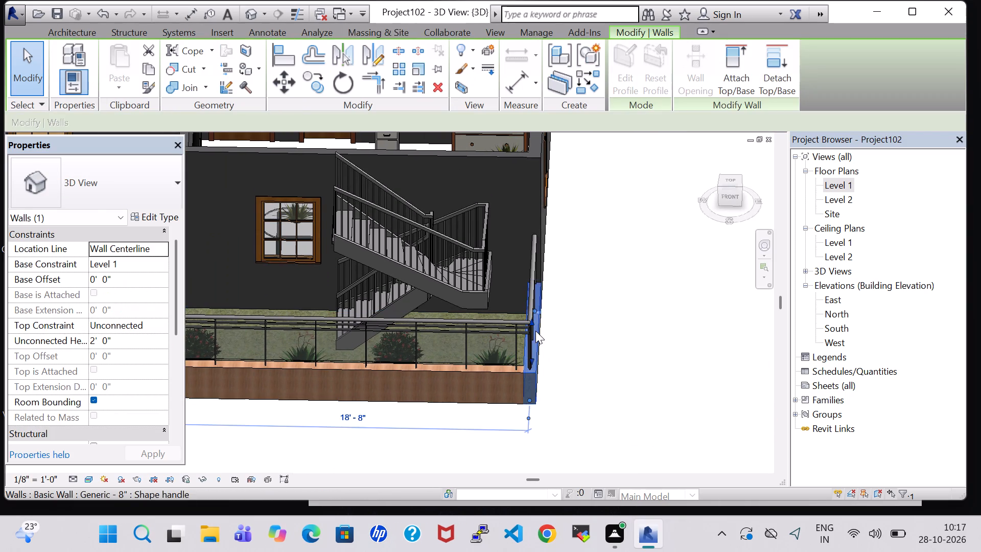
left_click(126, 198)
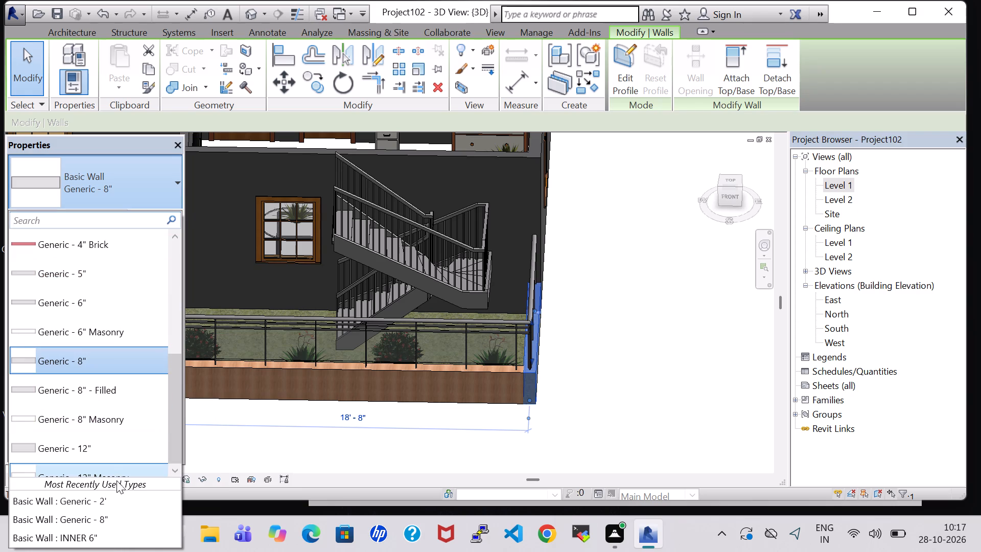
left_click(110, 508)
left_click(578, 425)
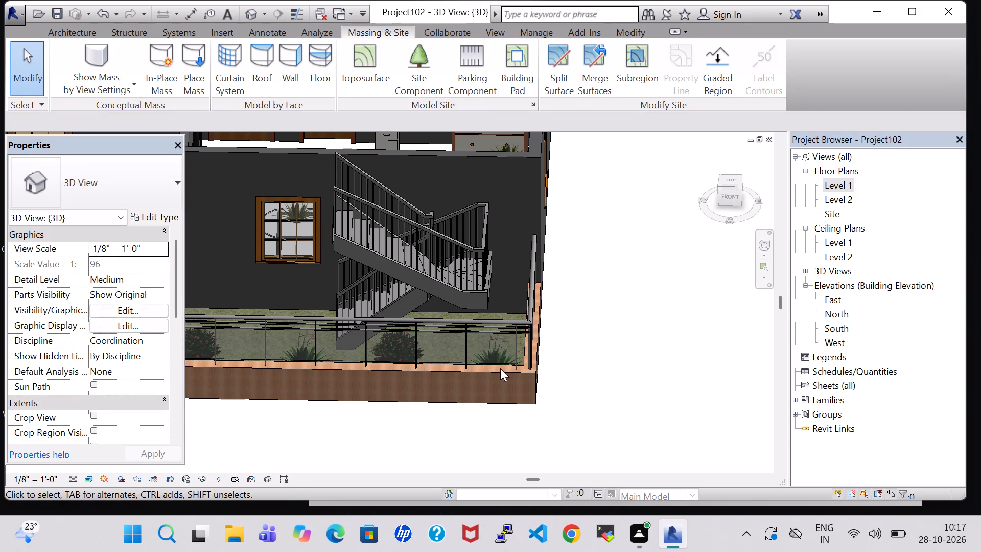
Set the top rail type of the front boundary's Glass Panel - Bottom Fill railing to Circular - 1 1/2".
left_click(453, 322)
left_click(145, 221)
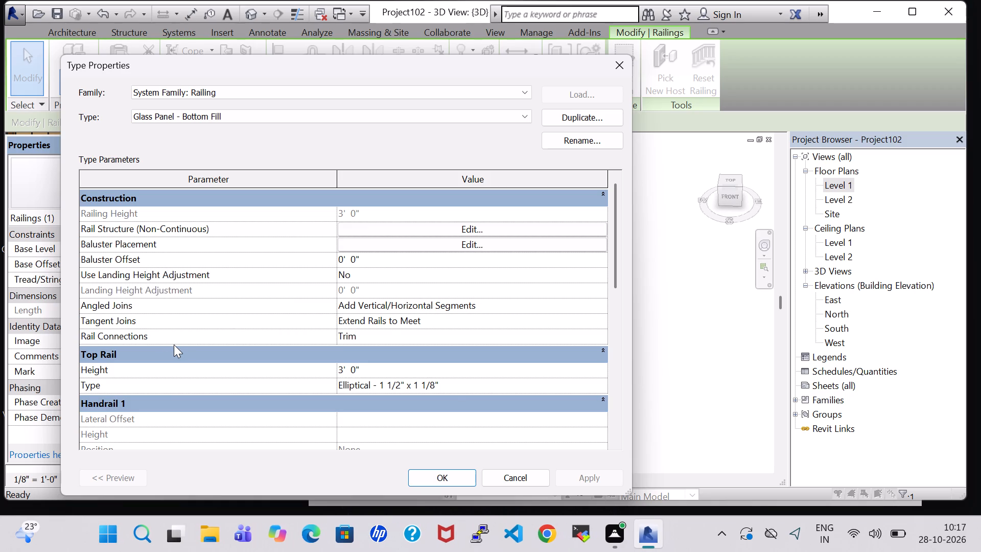
scroll(174, 344, "down", 2)
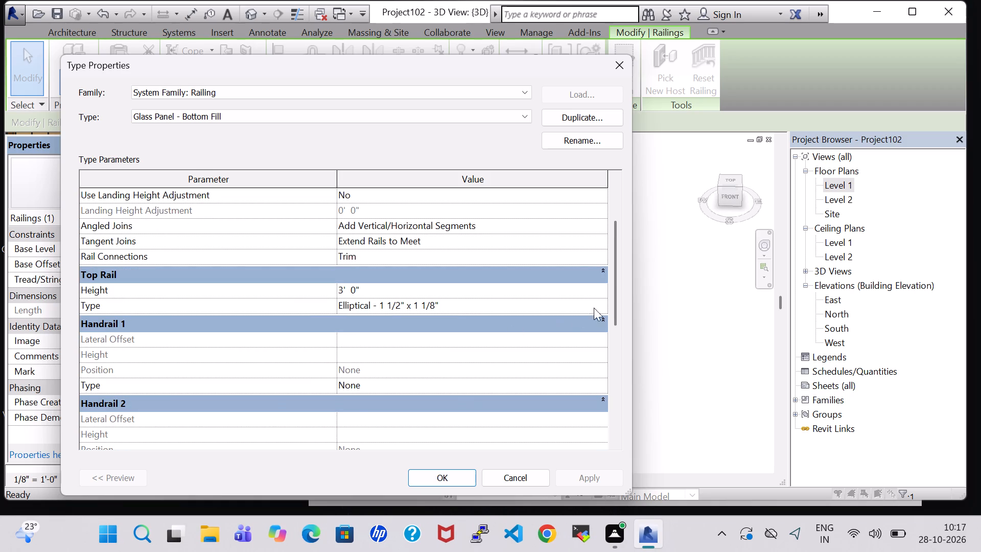
left_click(604, 300)
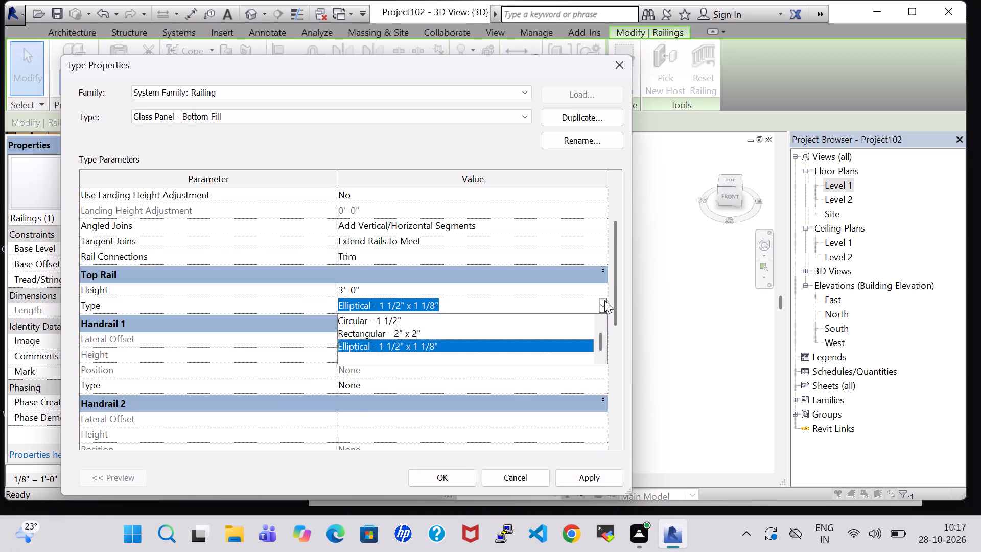
left_click(354, 321)
left_click(460, 476)
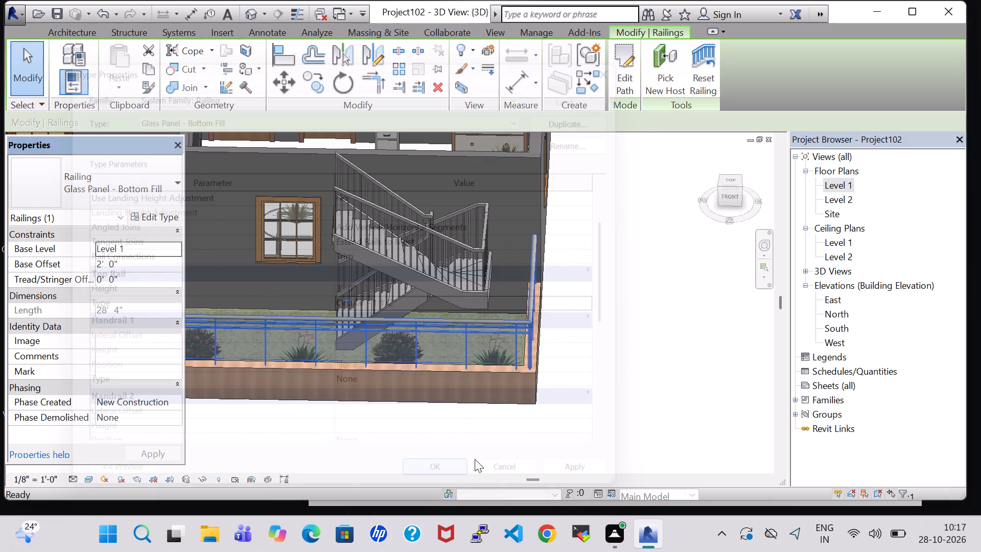
left_click(594, 408)
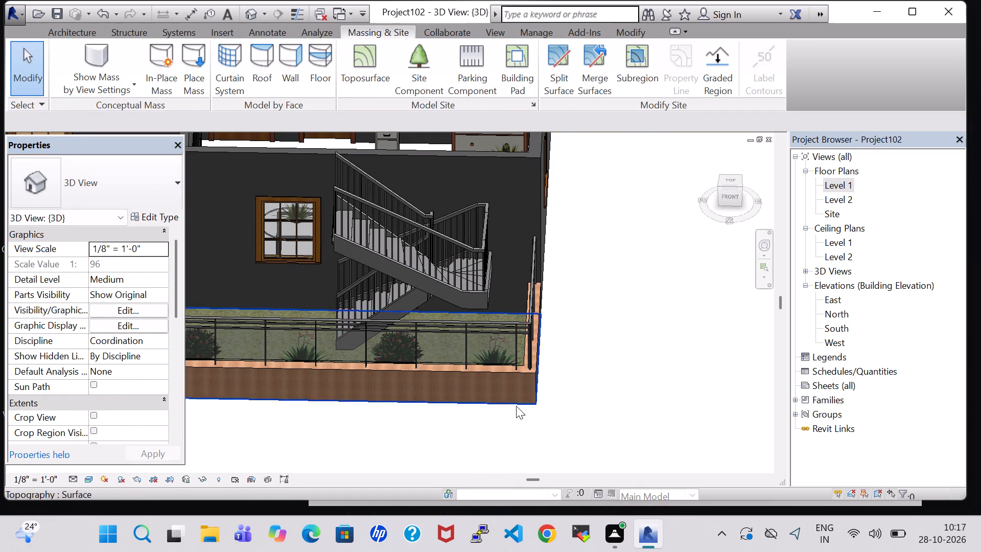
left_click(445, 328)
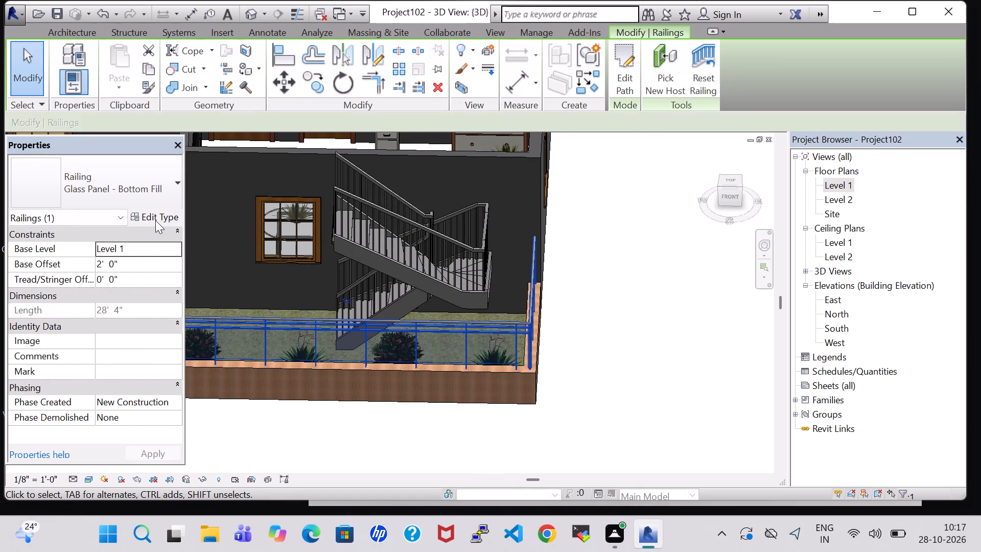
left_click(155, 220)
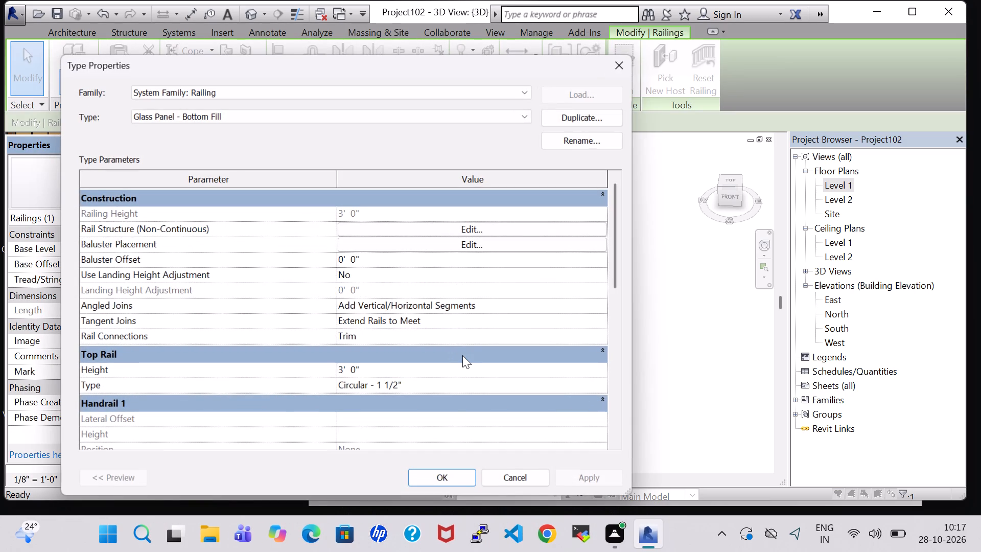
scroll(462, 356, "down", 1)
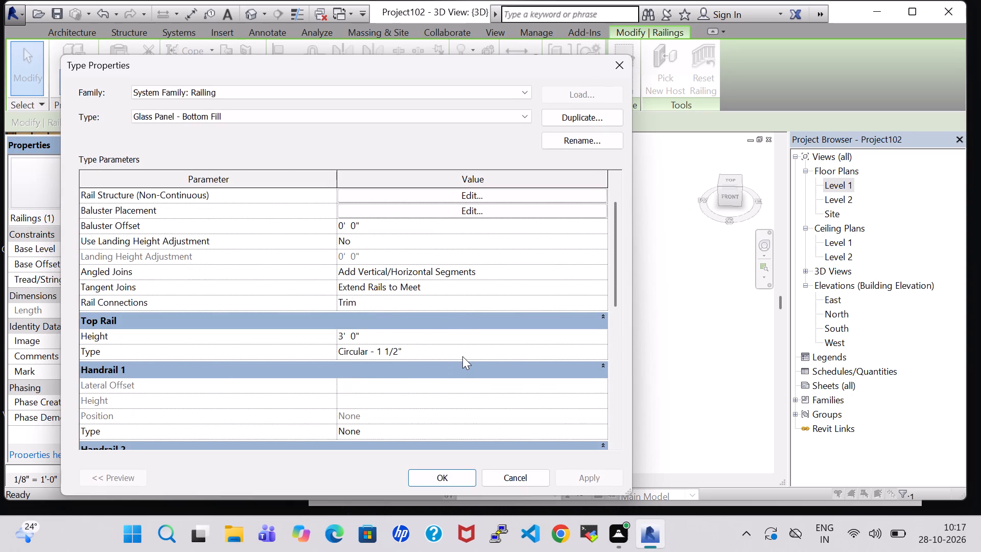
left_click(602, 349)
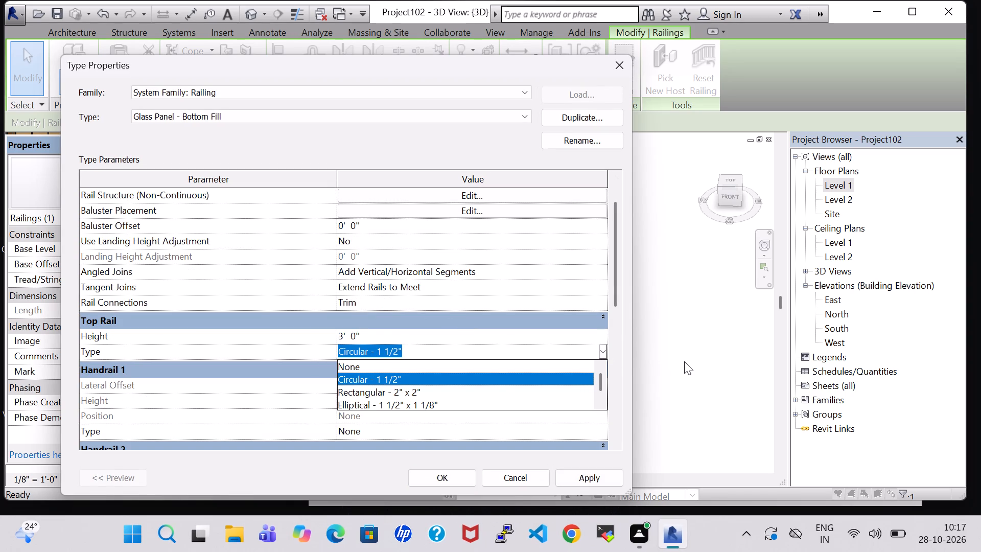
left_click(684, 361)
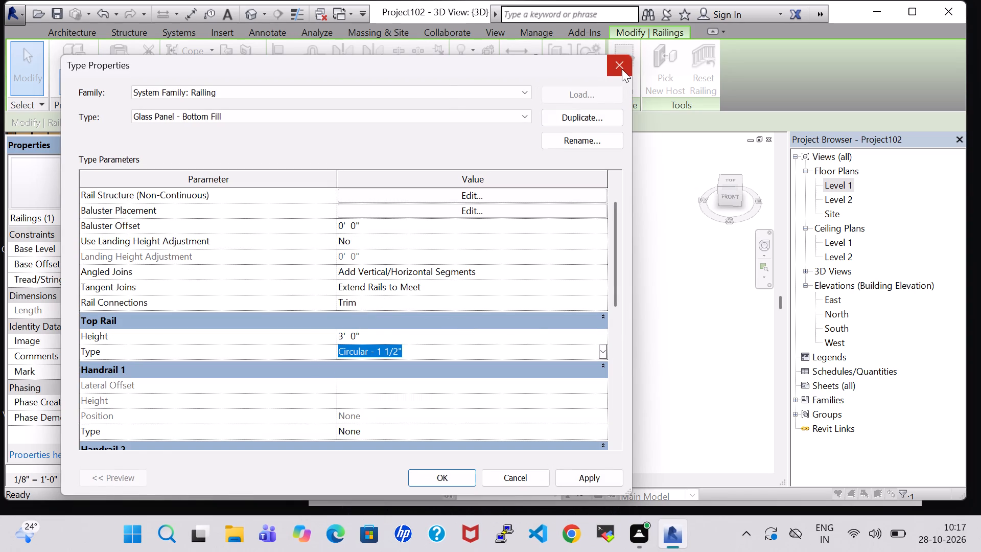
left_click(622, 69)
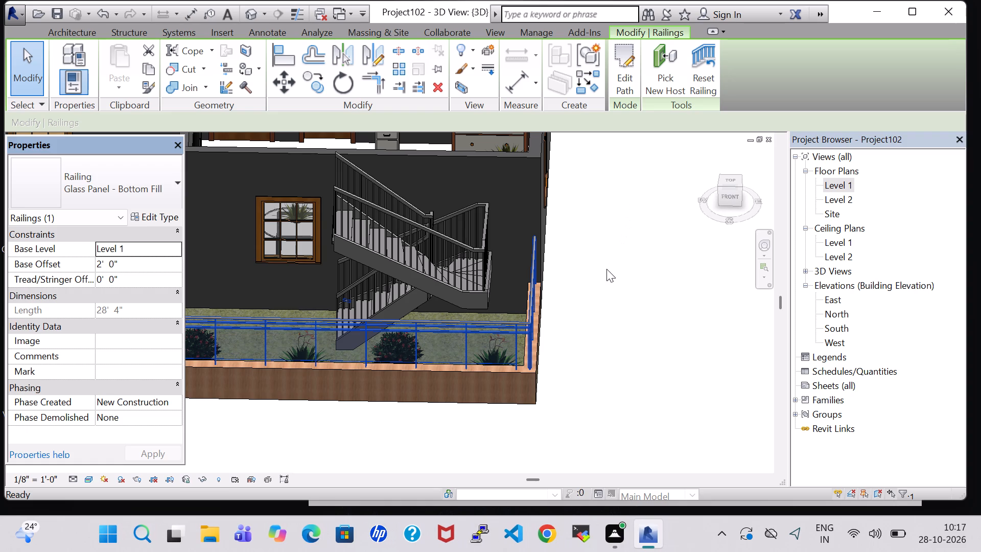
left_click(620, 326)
Assign the Brick, Common material to the Structure layer of the INNER 6" wall type, using the wall behind the staircase.
middle_click_drag(613, 327, 682, 347)
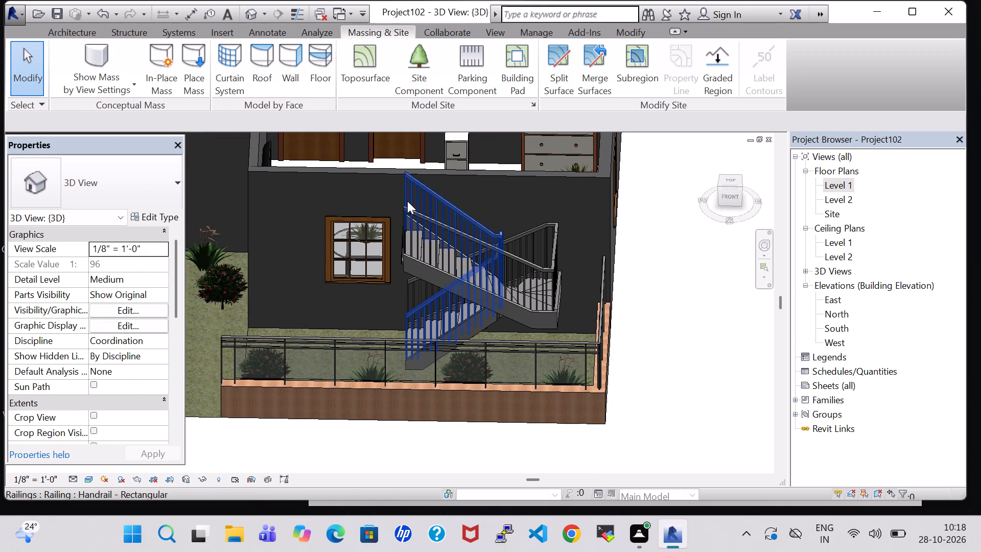
left_click(324, 168)
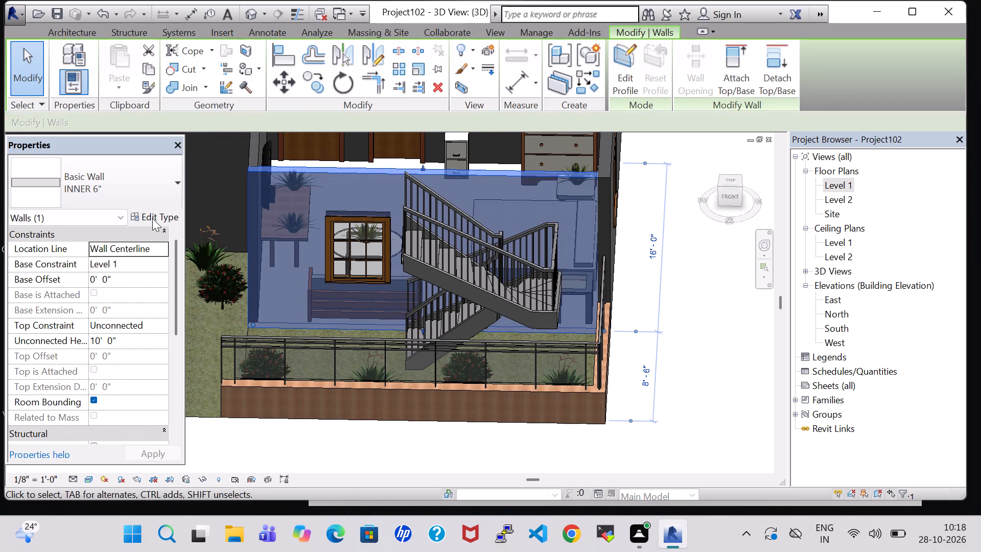
left_click(152, 218)
left_click(482, 216)
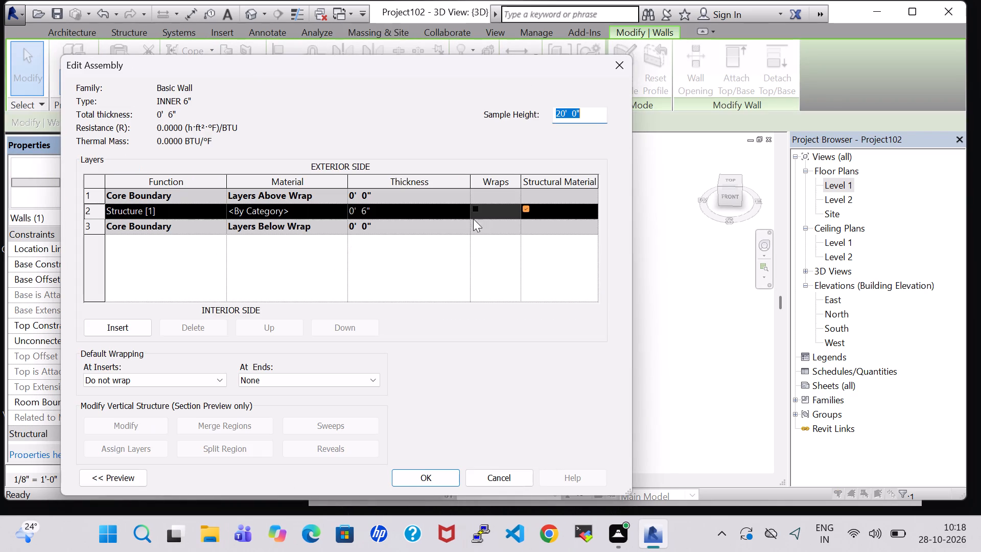
left_click(342, 206)
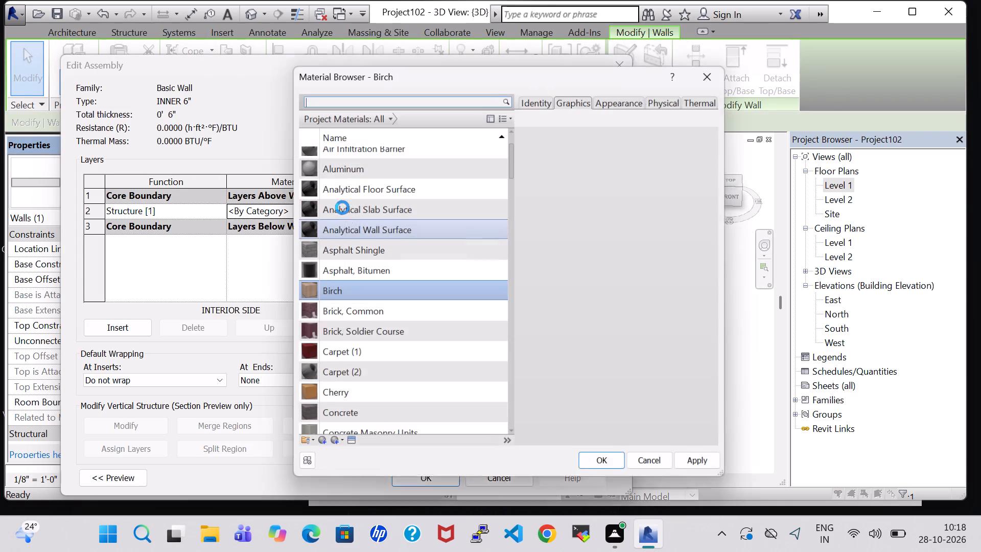
left_click(362, 308)
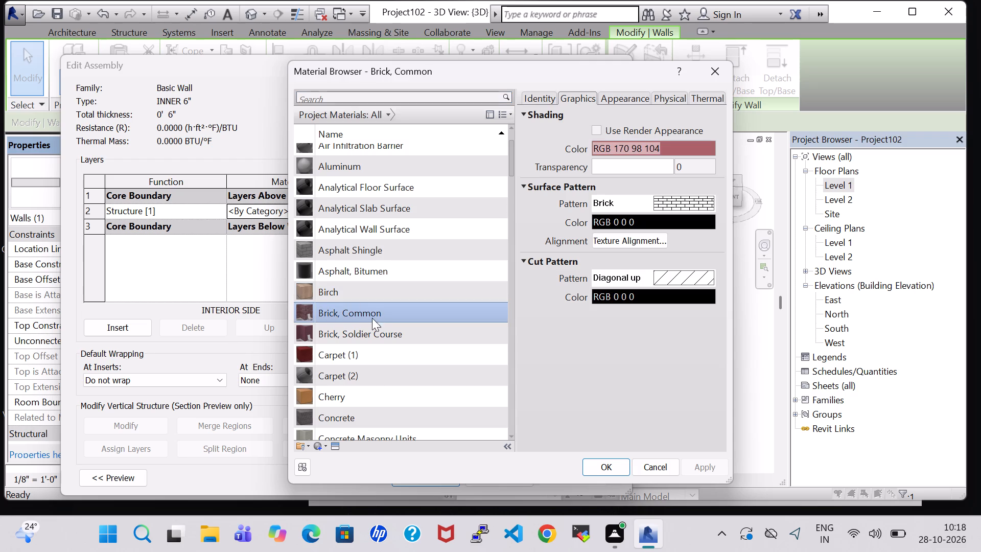
left_click(617, 461)
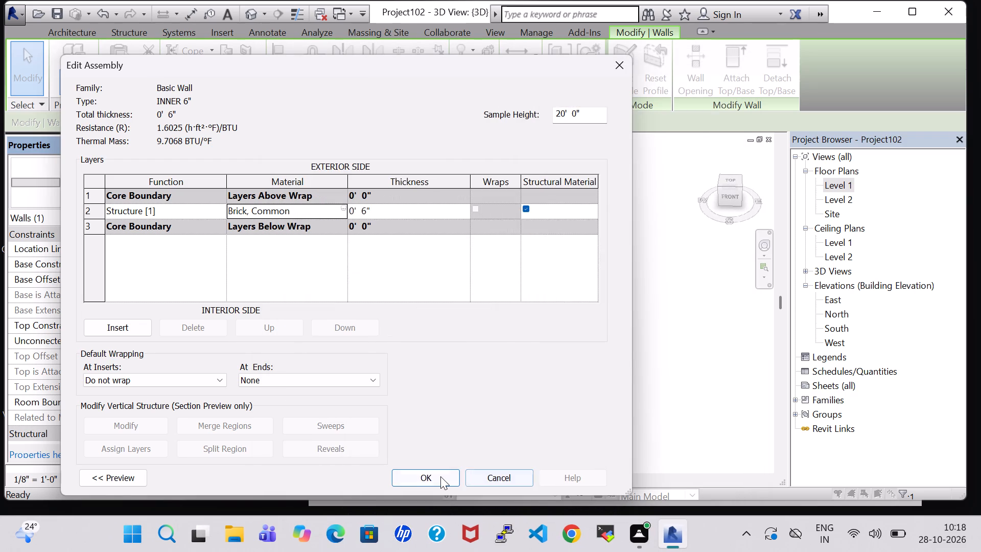
left_click(440, 476)
left_click(442, 476)
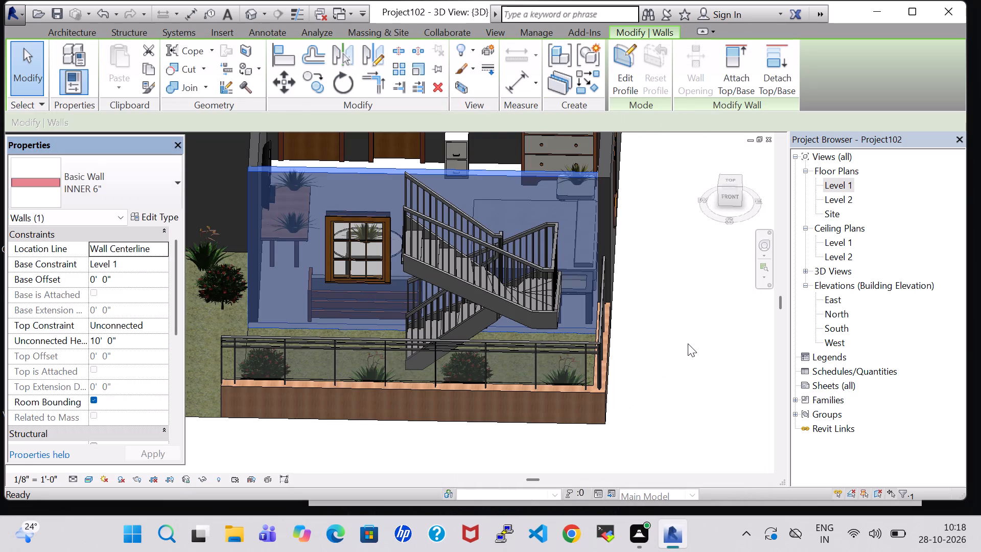
left_click(687, 341)
Assign the Brick, Common material to the Structure layer of the Generic - 8" exterior wall type.
left_click(610, 157)
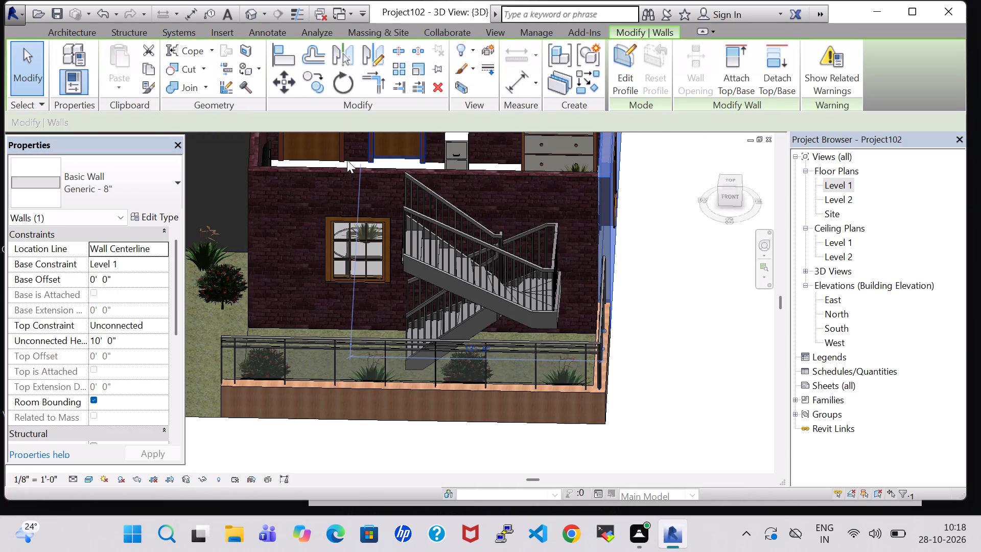
left_click(155, 215)
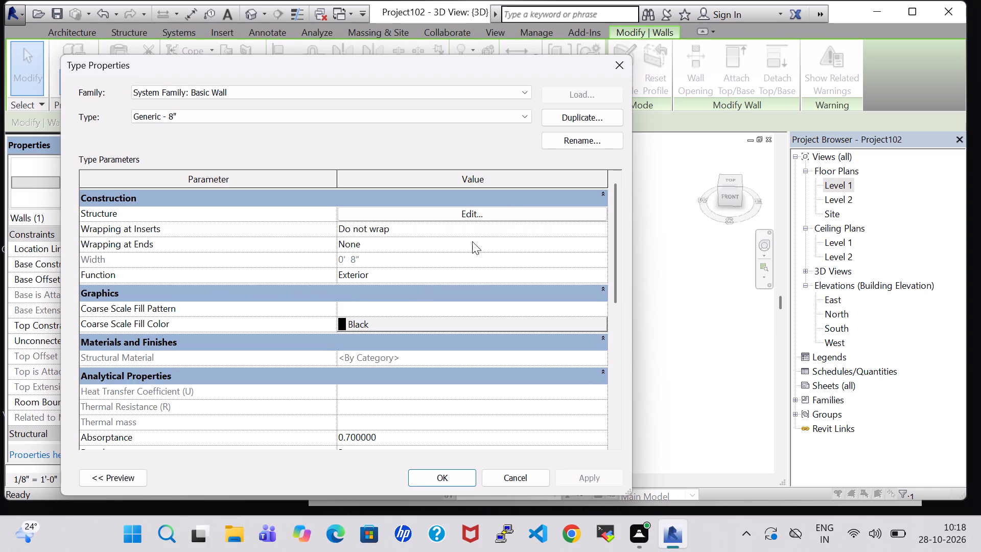
left_click(465, 212)
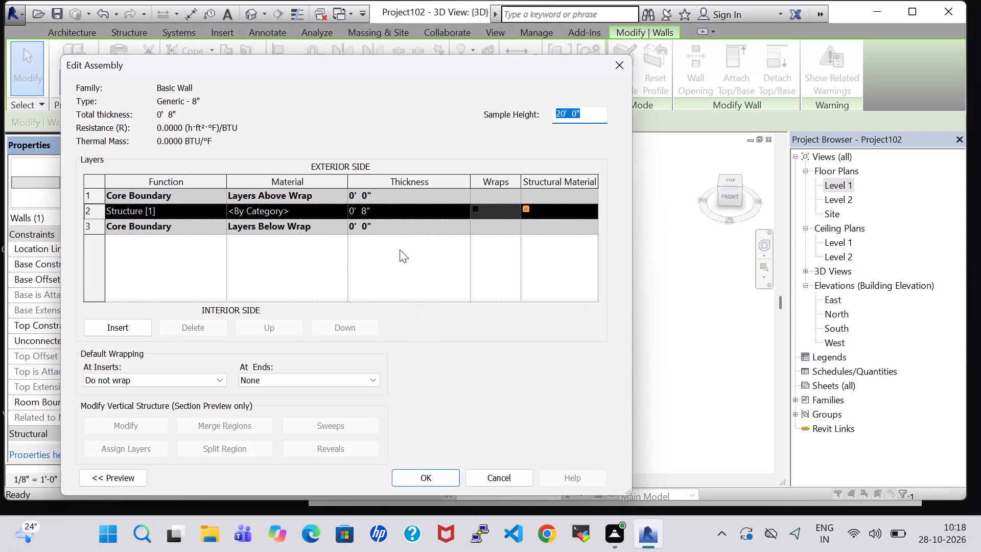
left_click(344, 209)
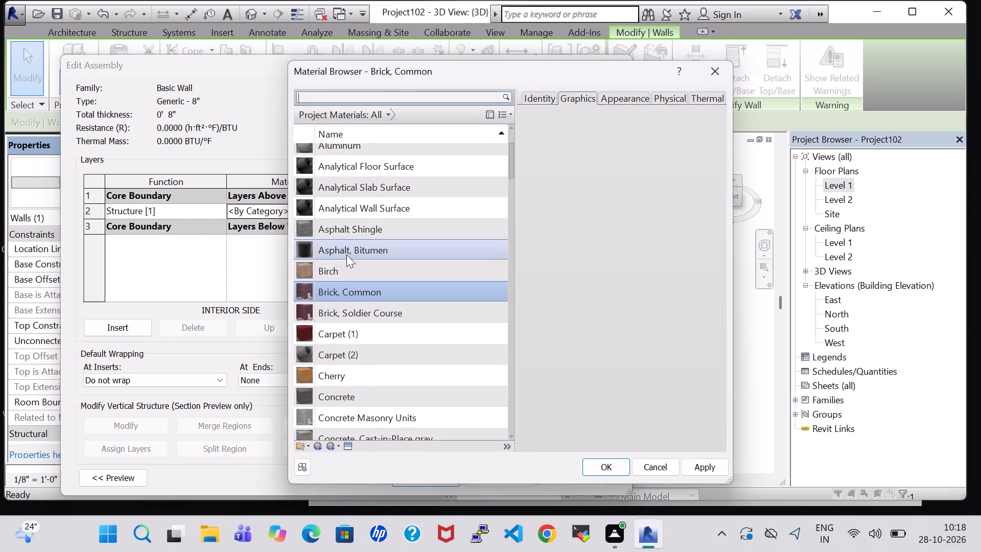
left_click(605, 466)
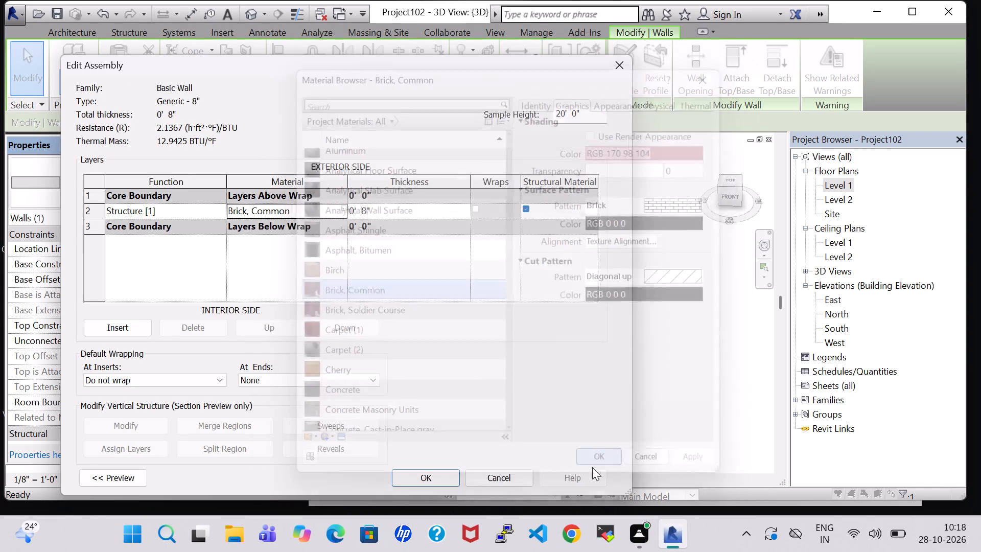
left_click(410, 471)
left_click(439, 473)
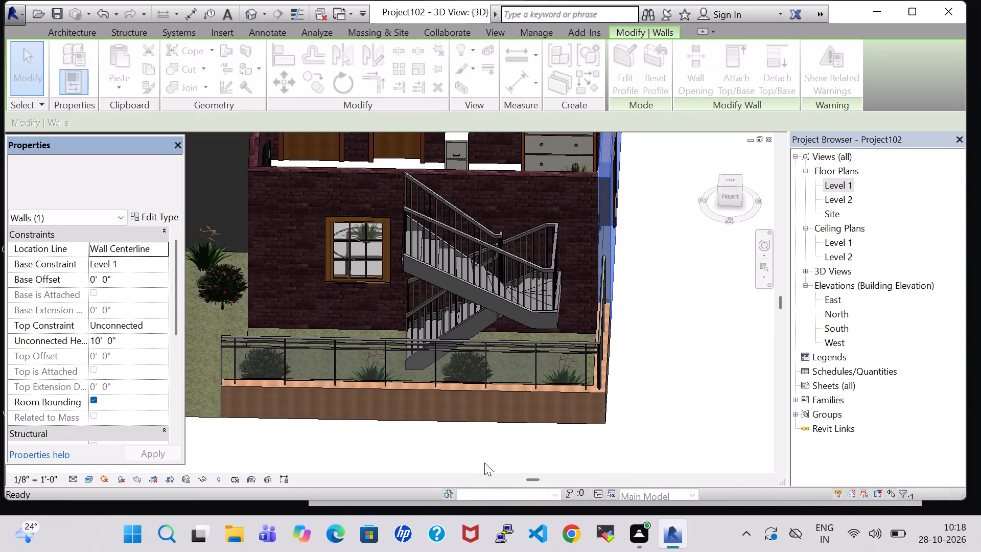
left_click(651, 298)
Open the Level 1 floor plan with the whole house in view.
scroll(446, 319, "down", 1)
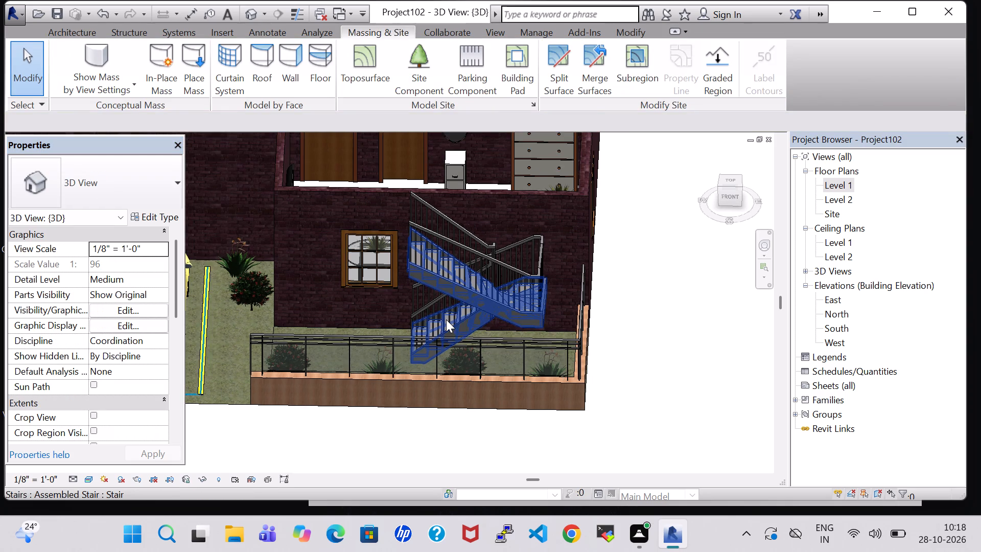
scroll(446, 319, "down", 6)
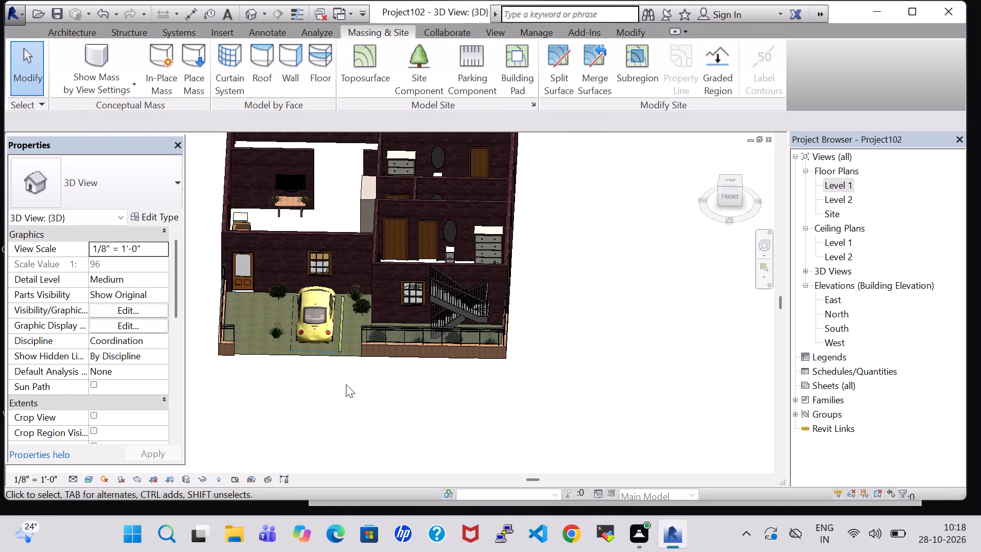
middle_click_drag(299, 391, 368, 404)
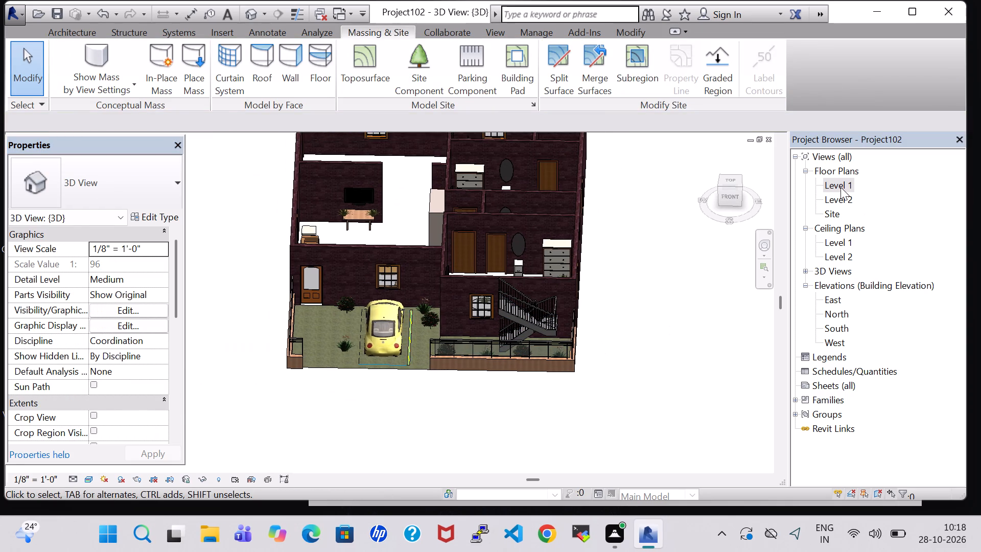
double_click(840, 187)
scroll(635, 206, "down", 5)
middle_click_drag(662, 186, 669, 353)
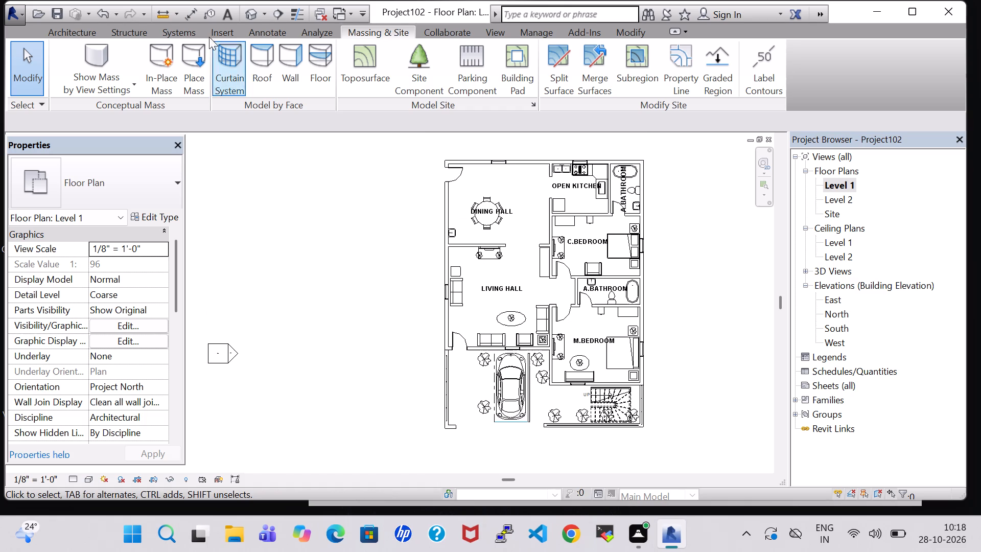
Start a Generic - 12" floor on Level 1 and sketch its rear and bedroom-side edges just outside the exterior walls, ending at the M.BEDROOM front wall.
left_click(320, 75)
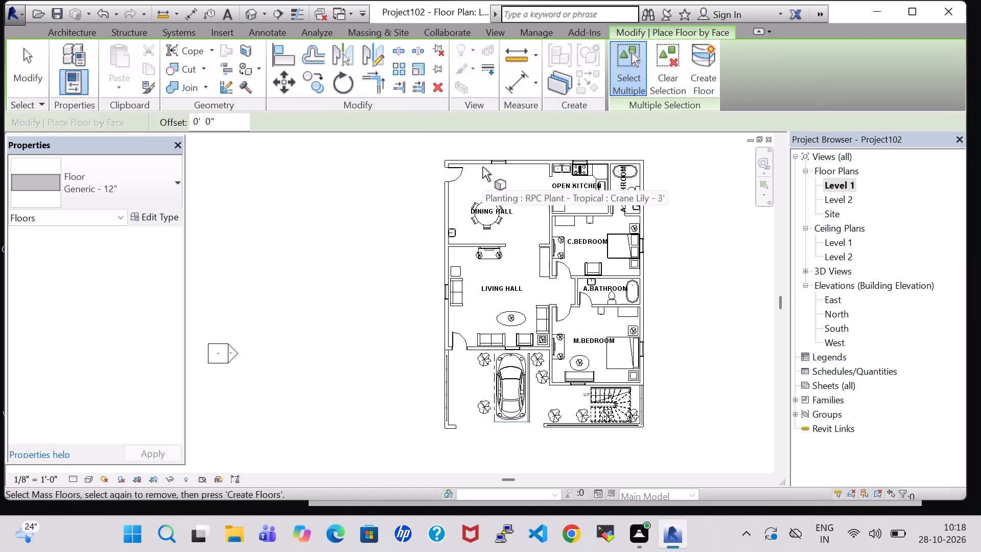
key("Escape")
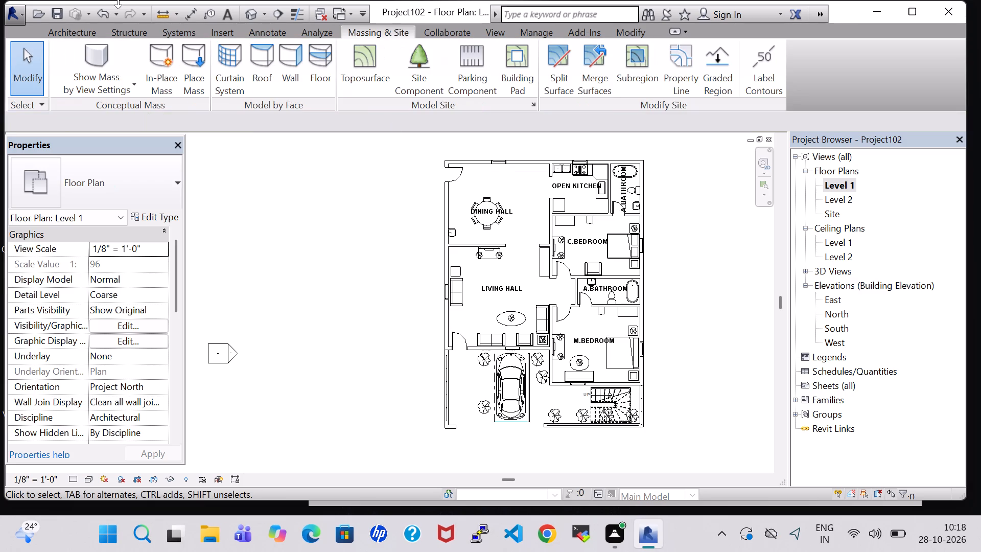
left_click(54, 38)
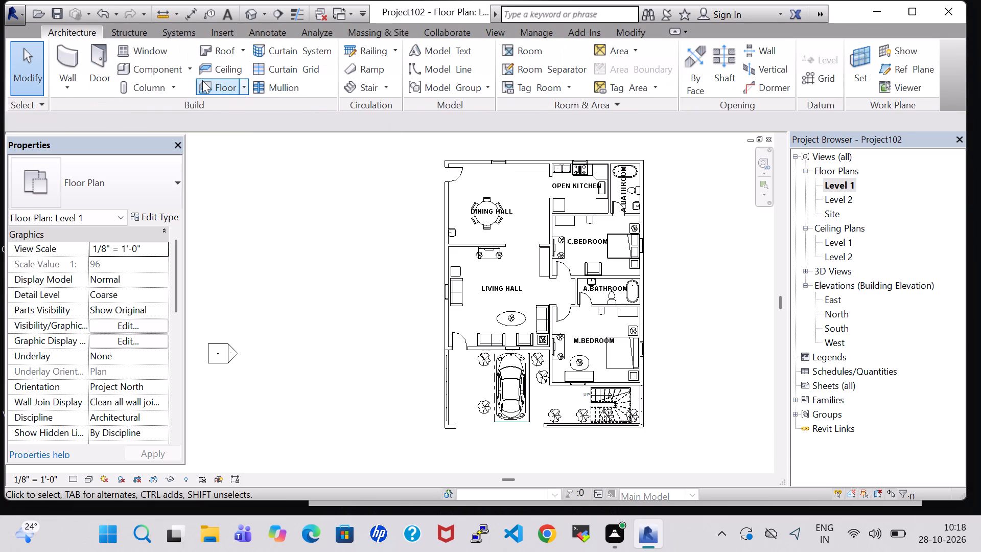
left_click(203, 81)
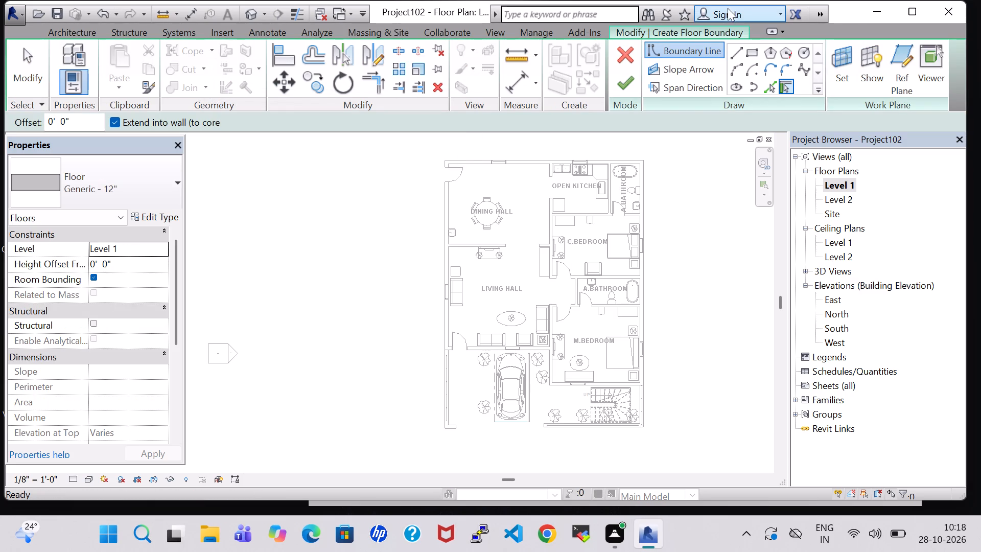
left_click(740, 58)
scroll(451, 154, "up", 3)
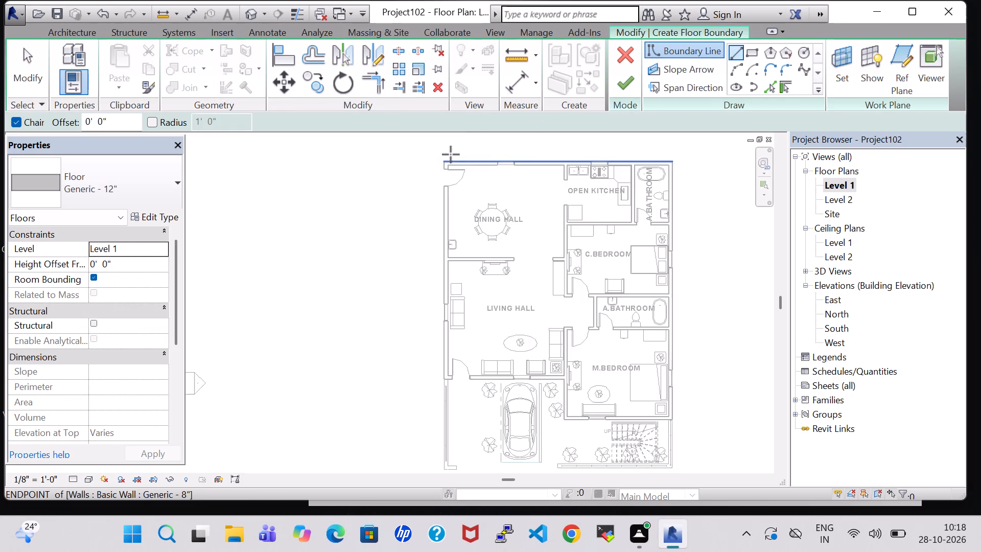
scroll(451, 154, "up", 3)
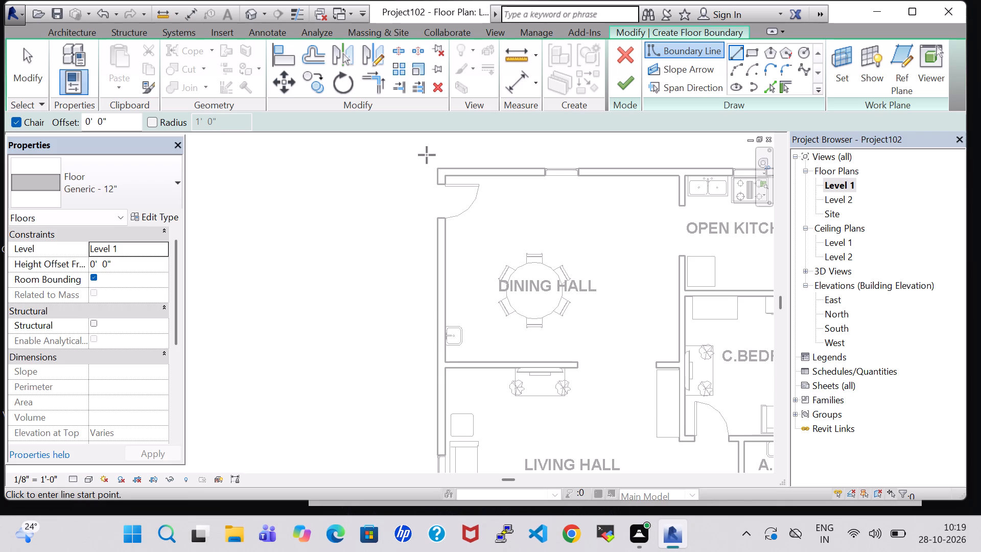
left_click(427, 155)
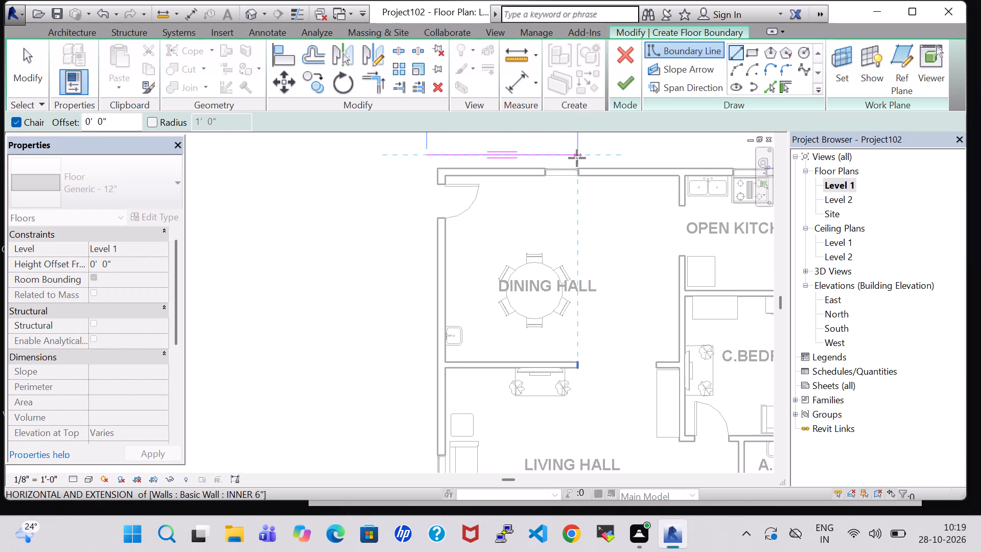
middle_click_drag(577, 158, 376, 153)
scroll(376, 152, "up", 1)
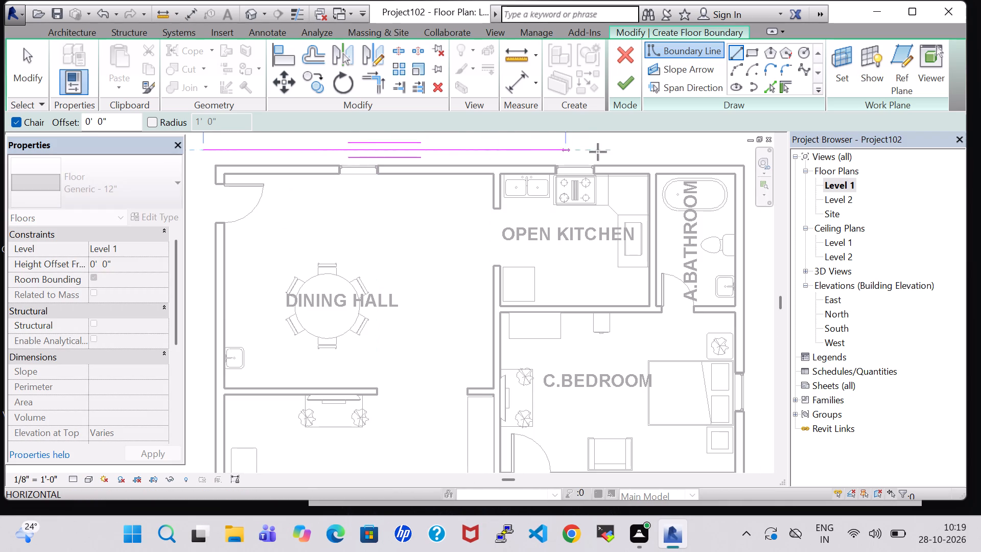
middle_click_drag(726, 154, 665, 155)
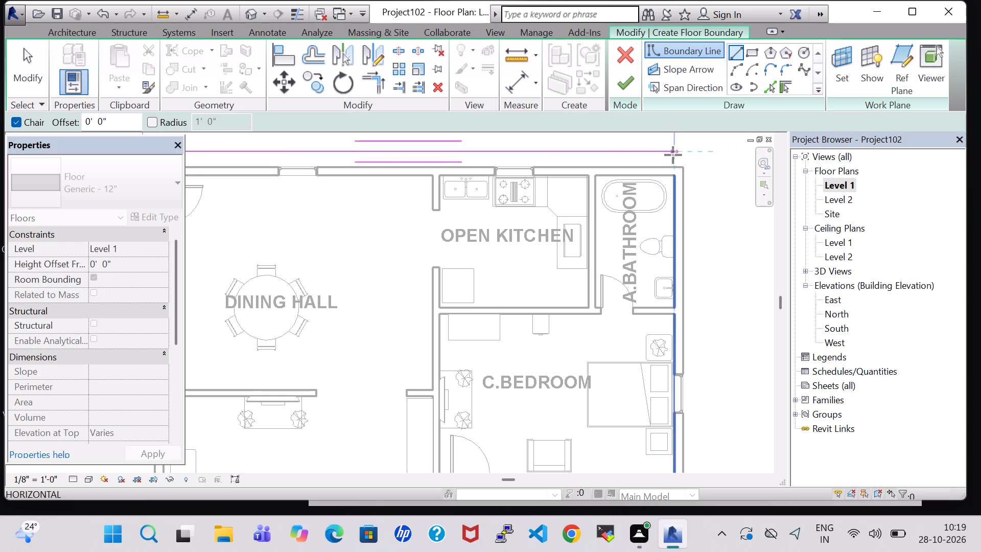
left_click(692, 154)
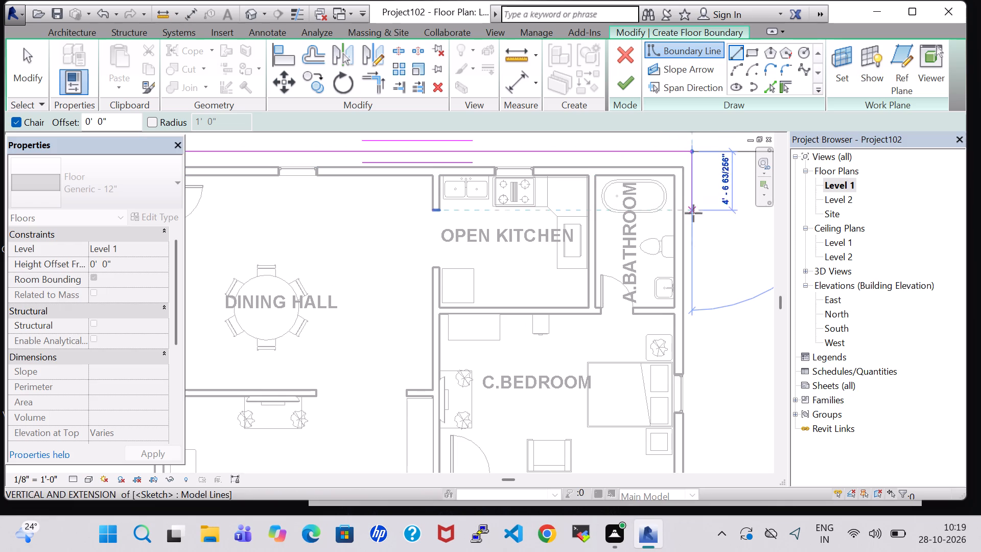
middle_click_drag(690, 372, 678, 141)
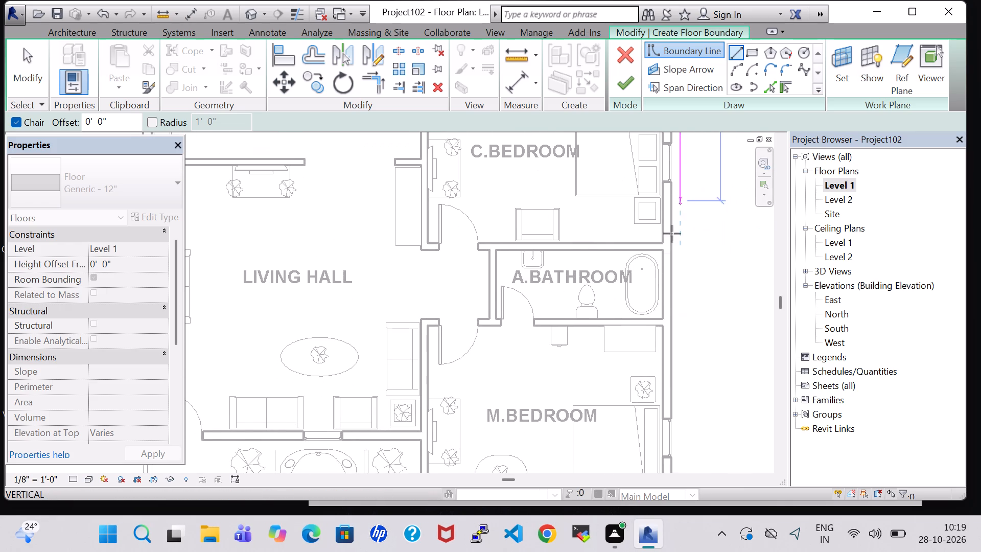
middle_click_drag(671, 330, 681, 142)
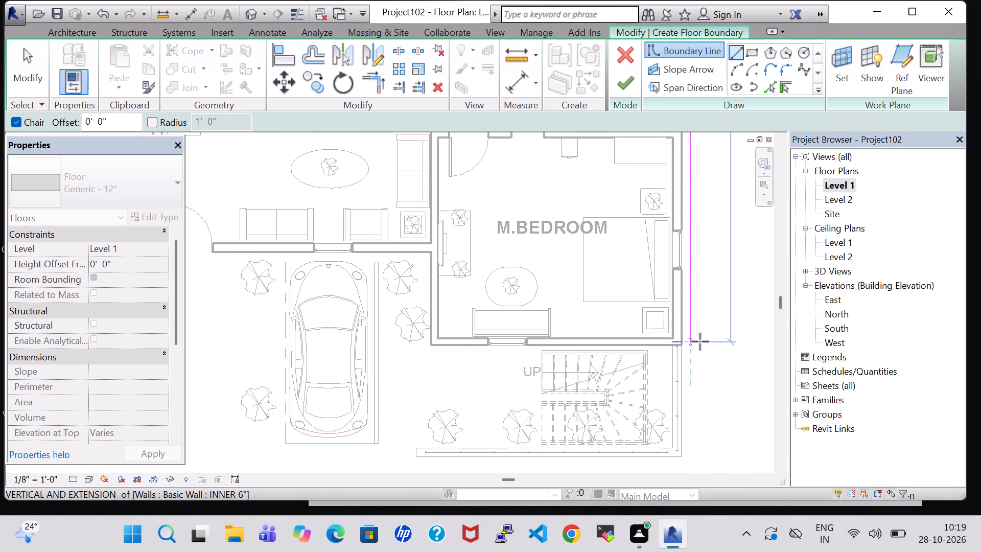
left_click(700, 347)
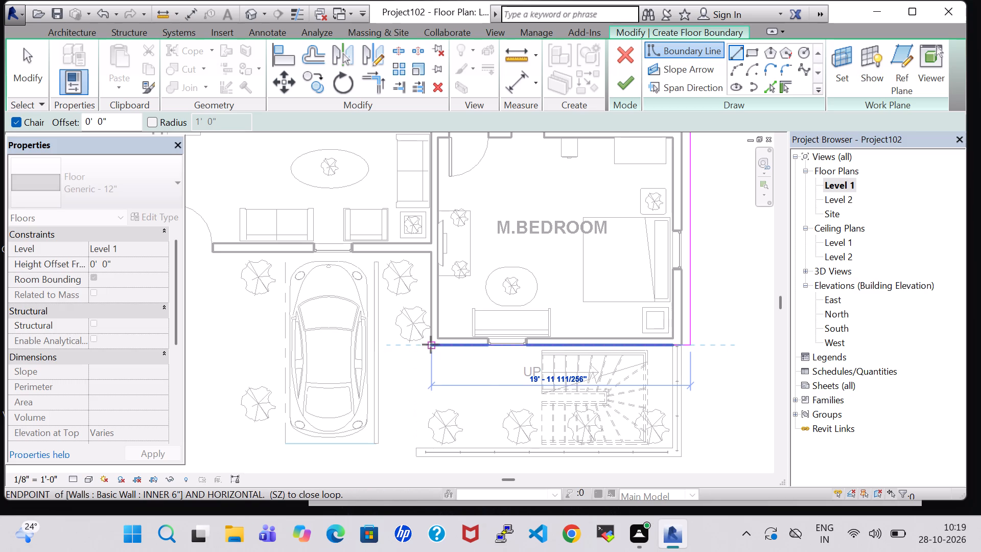
Close the floor boundary along the M.BEDROOM and LIVING HALL front walls with a 7'-2" return and just outside the hall side walls, and finish the floor.
left_click(431, 344)
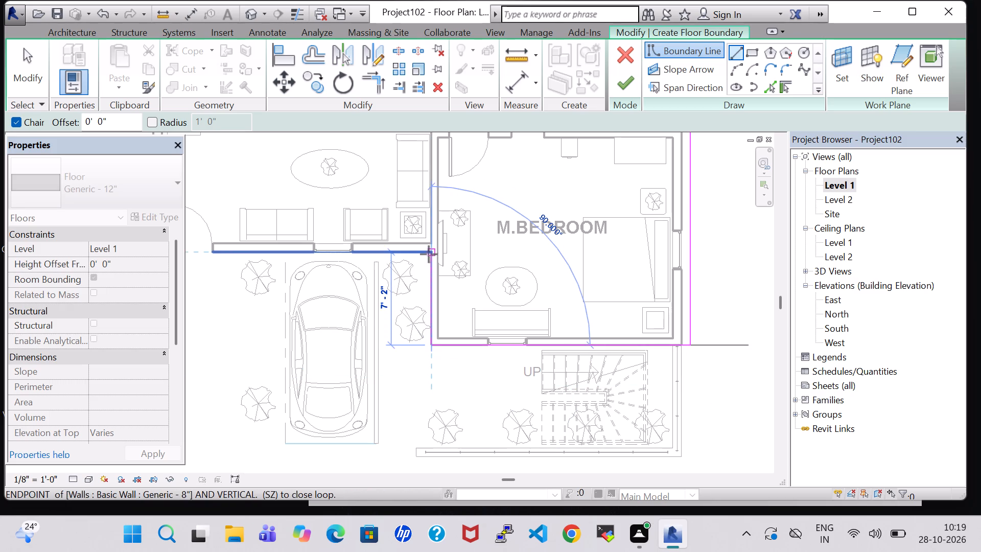
left_click(432, 254)
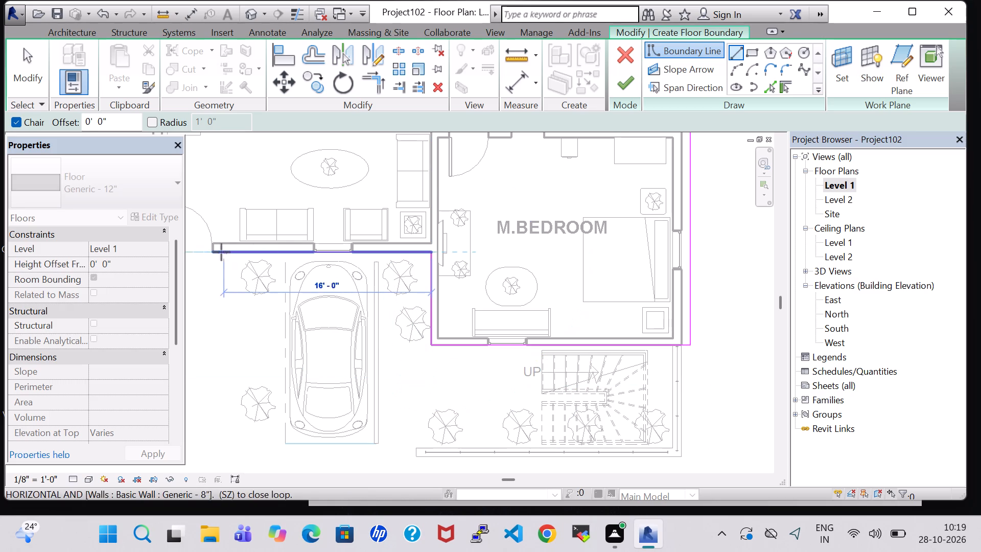
middle_click_drag(220, 252, 483, 248)
scroll(354, 252, "up", 1)
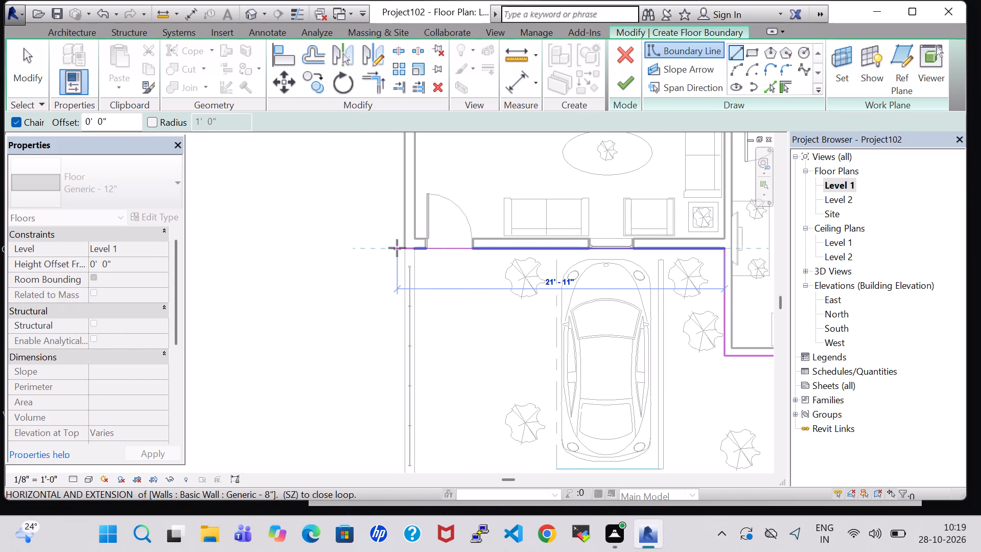
left_click(395, 248)
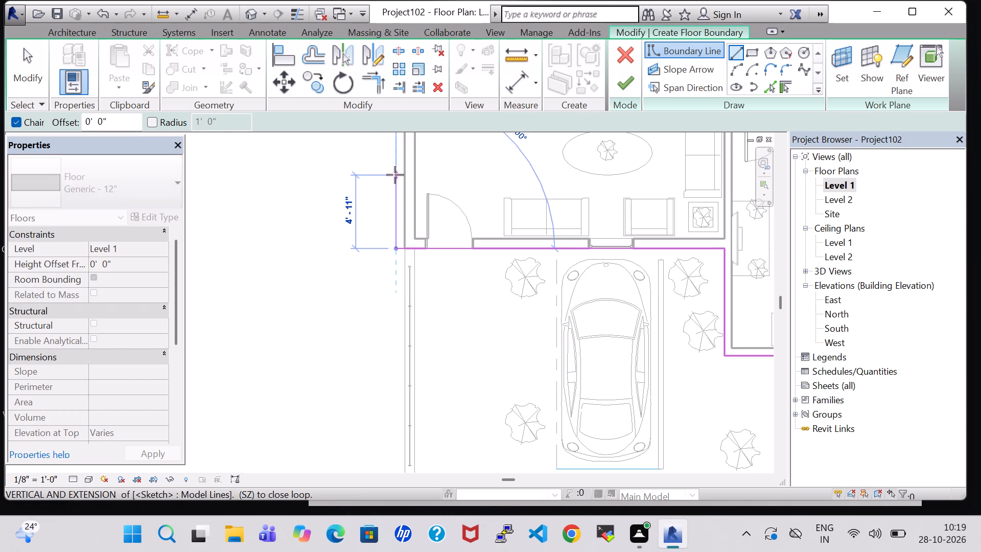
middle_click_drag(395, 175, 423, 450)
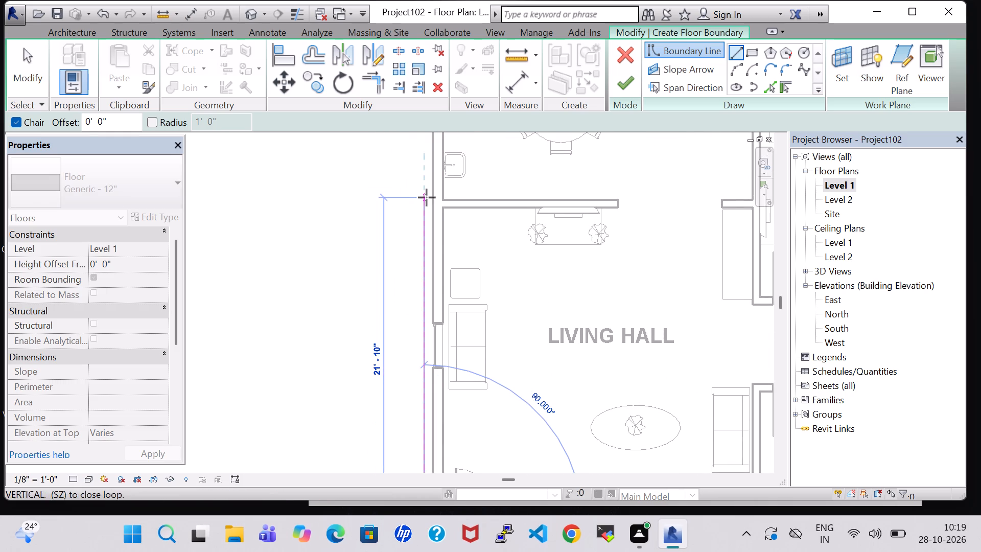
middle_click_drag(427, 197, 435, 454)
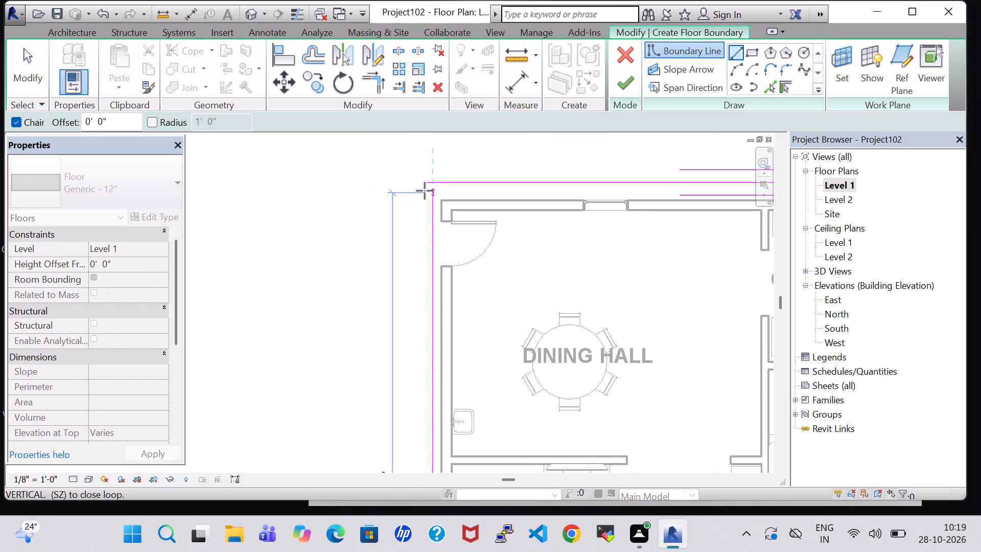
left_click(424, 183)
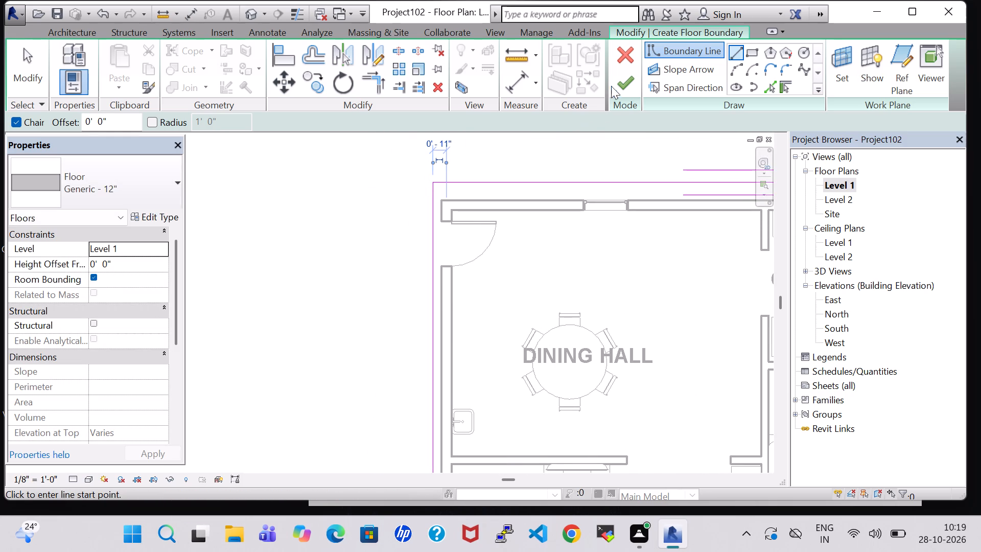
left_click(618, 83)
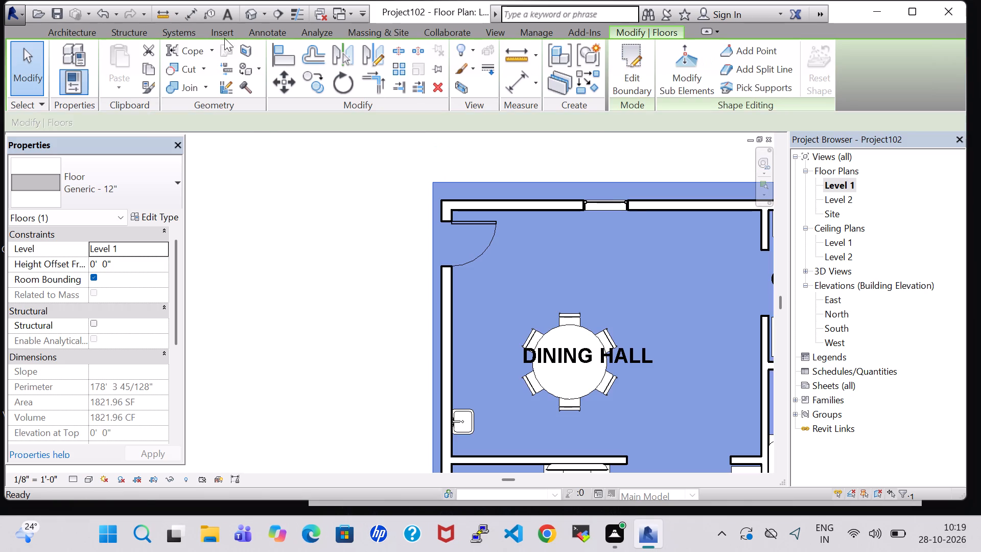
Examine the new floor slab around the house in the 3D view from the front and both sides.
left_click(251, 14)
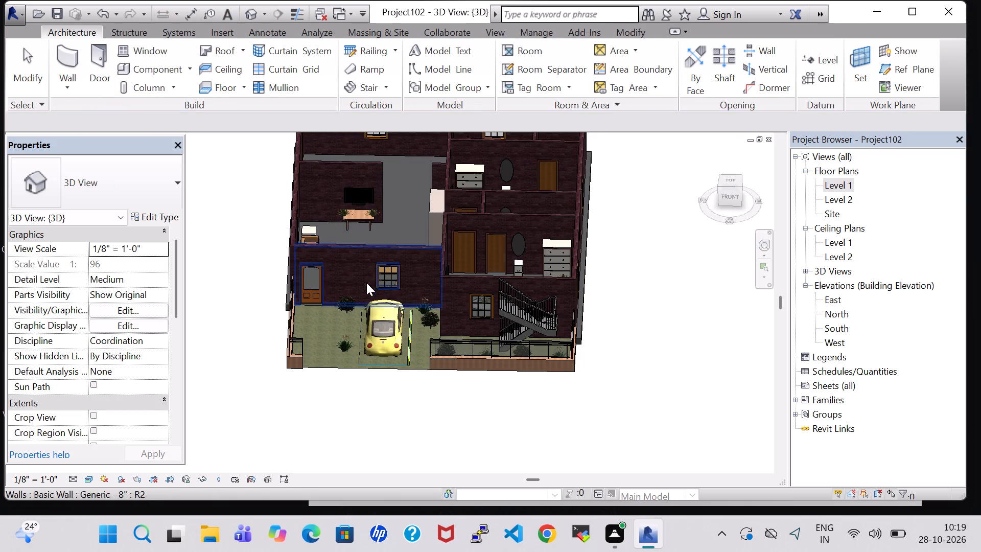
middle_click_drag(331, 413, 347, 387)
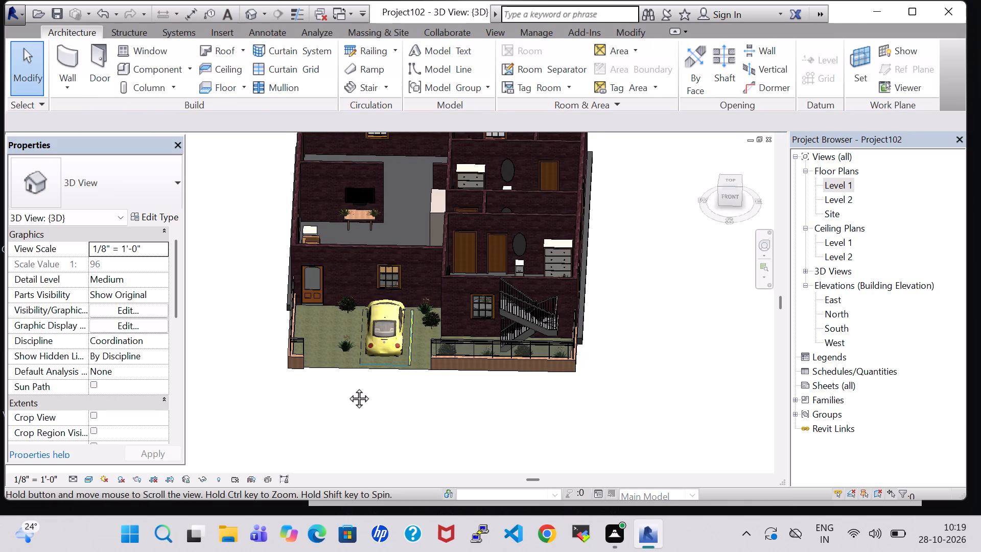
middle_click_drag(347, 387, 347, 377)
middle_click(347, 374)
middle_click_drag(342, 373, 361, 353)
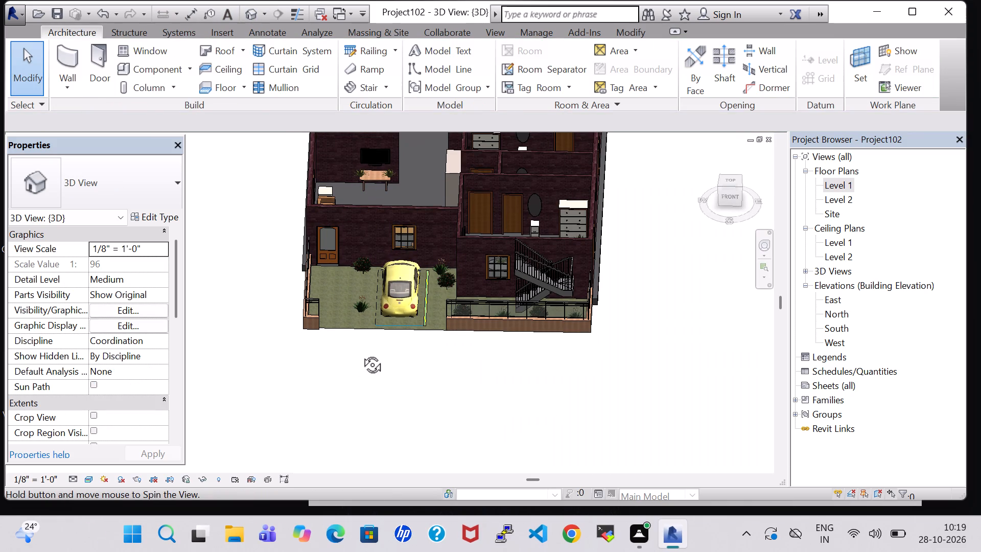
middle_click_drag(361, 353, 363, 314)
middle_click(363, 307, "shift")
middle_click_drag(365, 295, 366, 287, "shift")
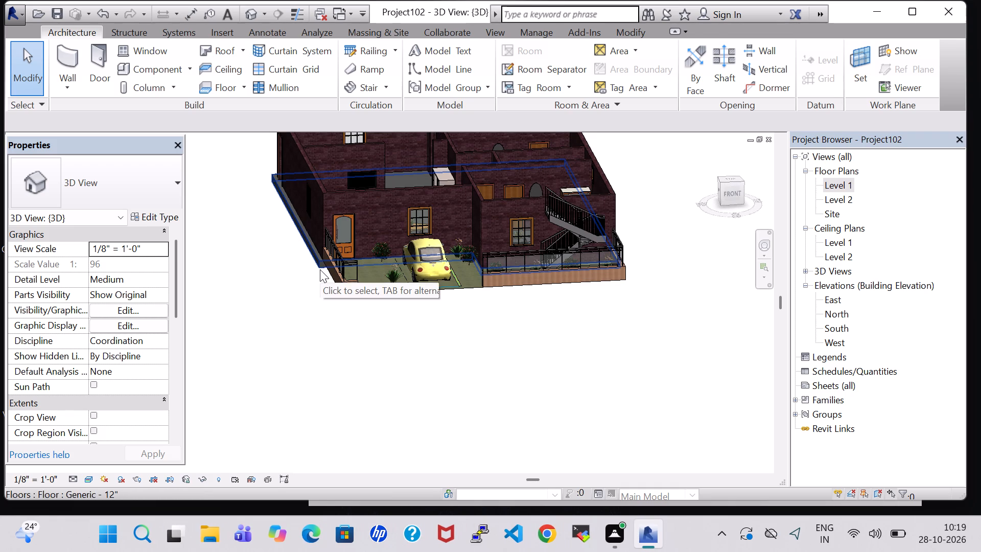
scroll(320, 269, "down", 3)
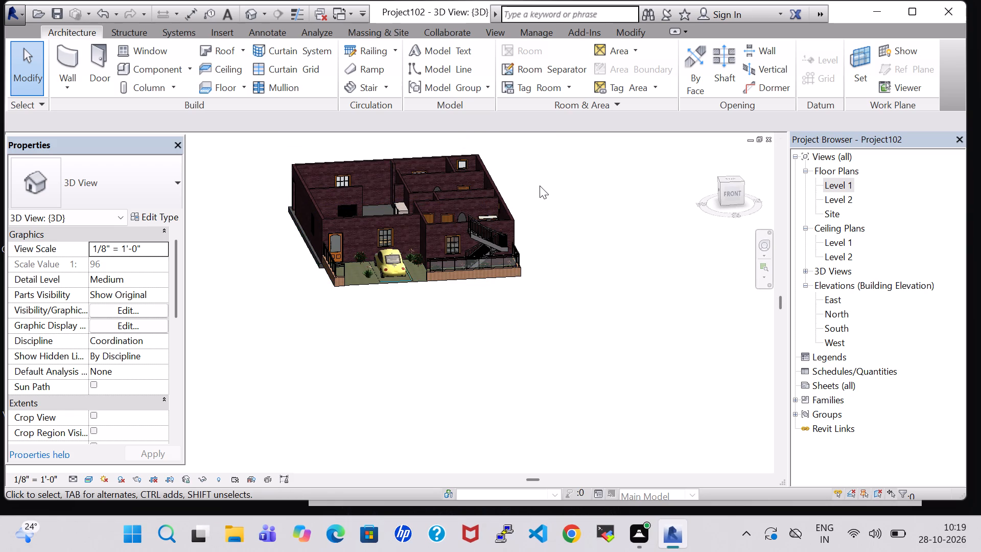
middle_click_drag(540, 186, 508, 182)
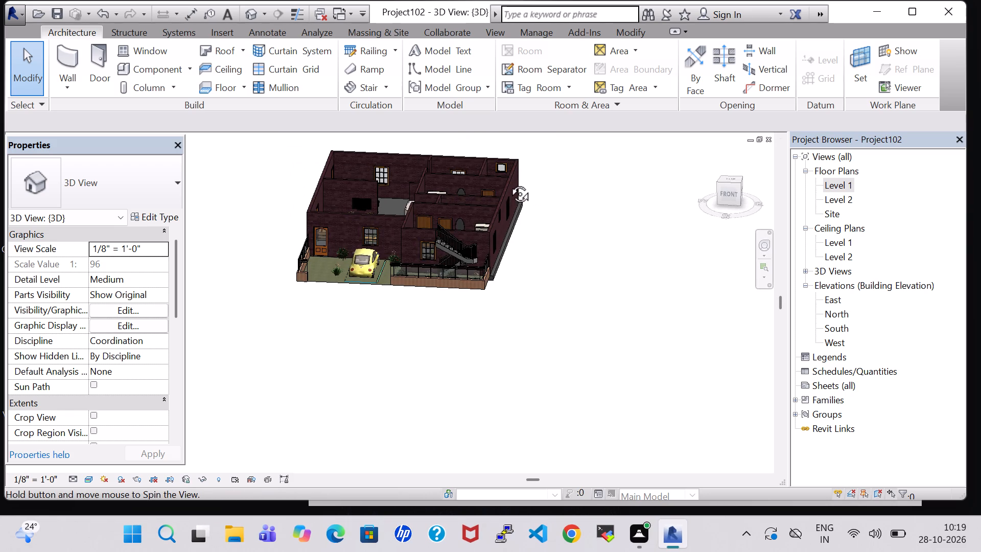
middle_click_drag(508, 182, 509, 180)
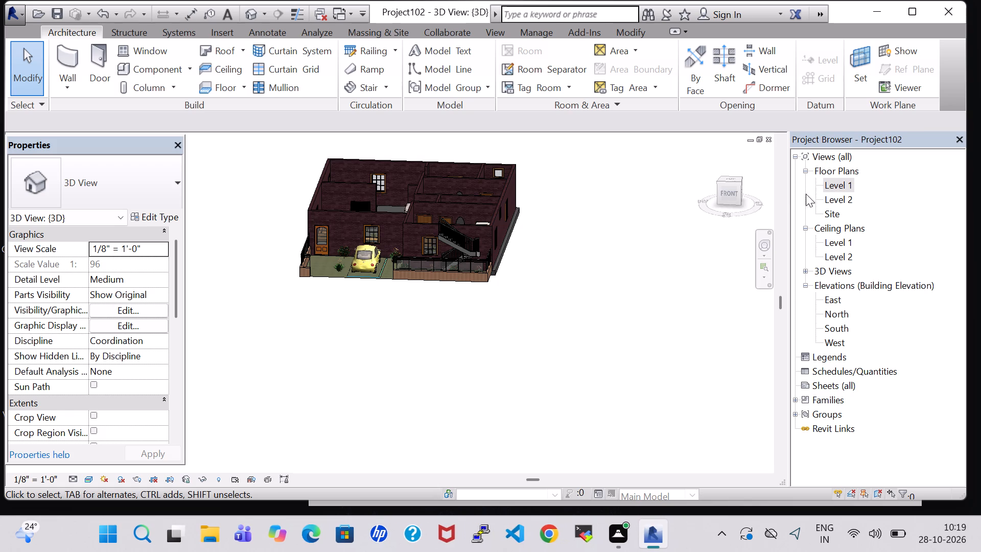
Open the Level 1 floor plan.
double_click(833, 182)
scroll(679, 266, "down", 5)
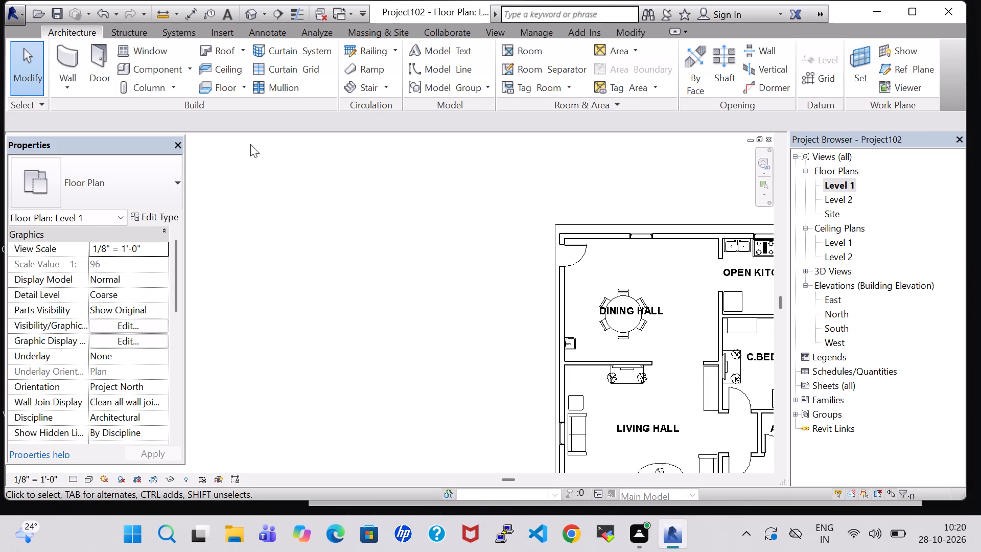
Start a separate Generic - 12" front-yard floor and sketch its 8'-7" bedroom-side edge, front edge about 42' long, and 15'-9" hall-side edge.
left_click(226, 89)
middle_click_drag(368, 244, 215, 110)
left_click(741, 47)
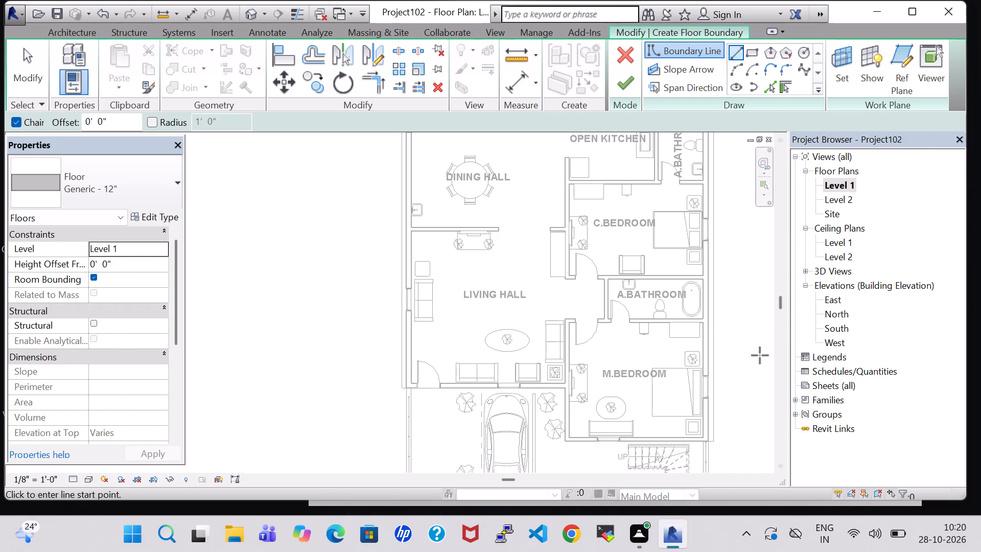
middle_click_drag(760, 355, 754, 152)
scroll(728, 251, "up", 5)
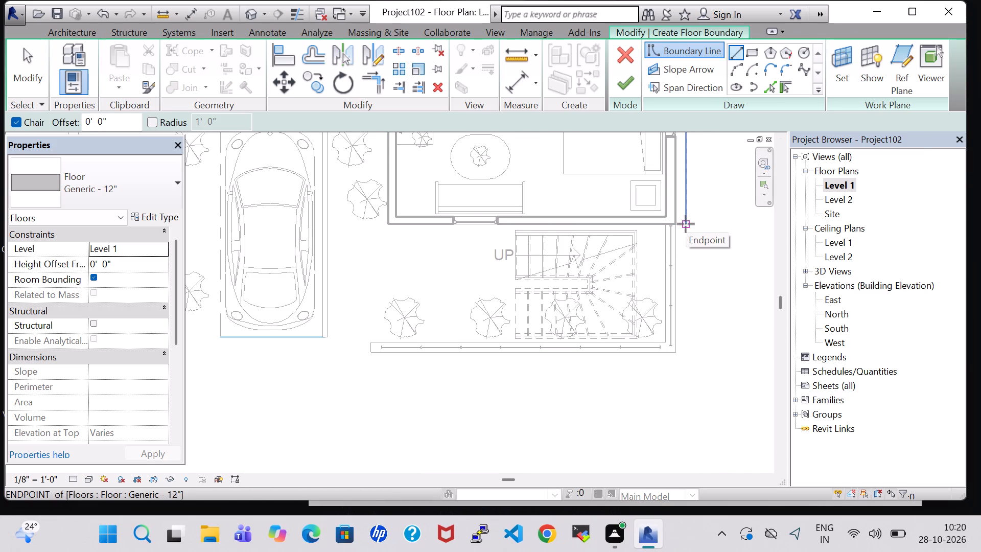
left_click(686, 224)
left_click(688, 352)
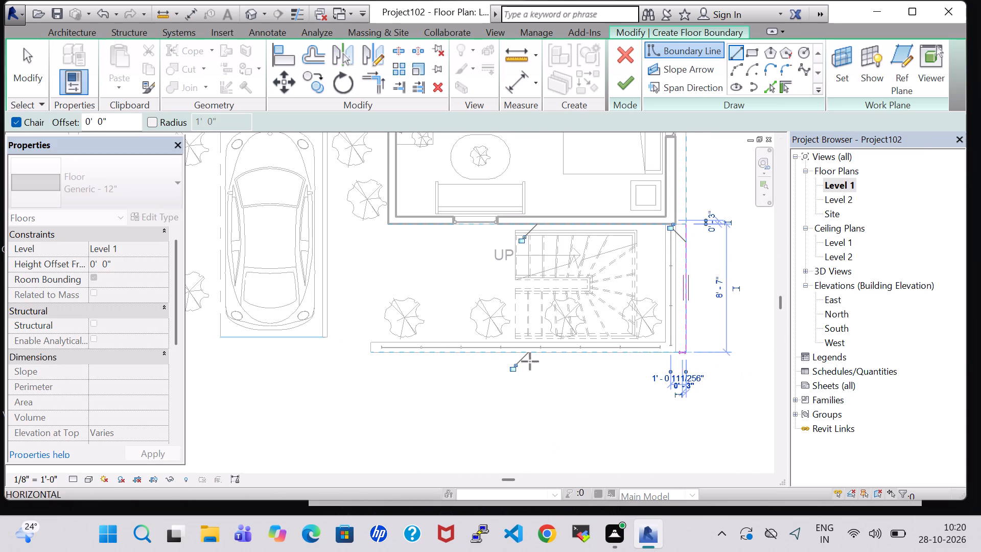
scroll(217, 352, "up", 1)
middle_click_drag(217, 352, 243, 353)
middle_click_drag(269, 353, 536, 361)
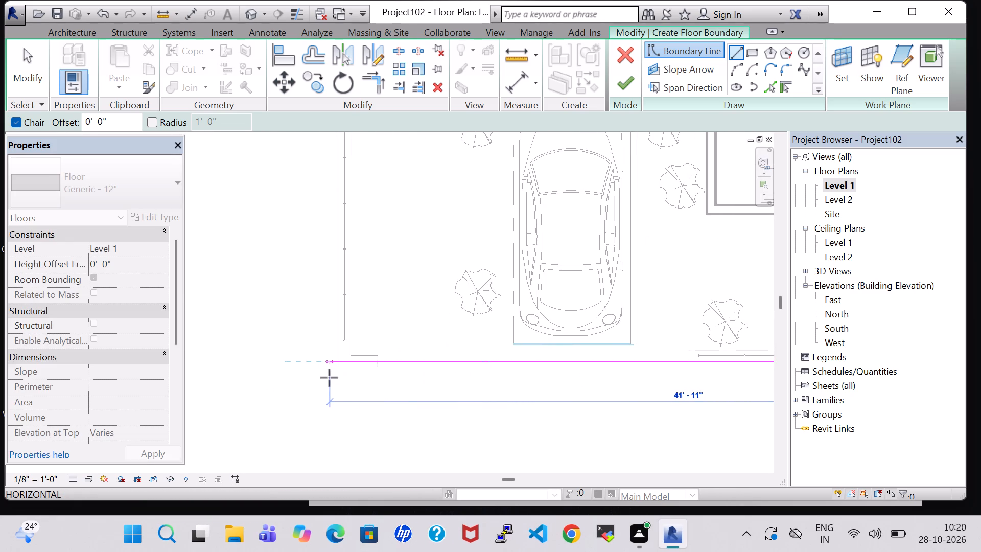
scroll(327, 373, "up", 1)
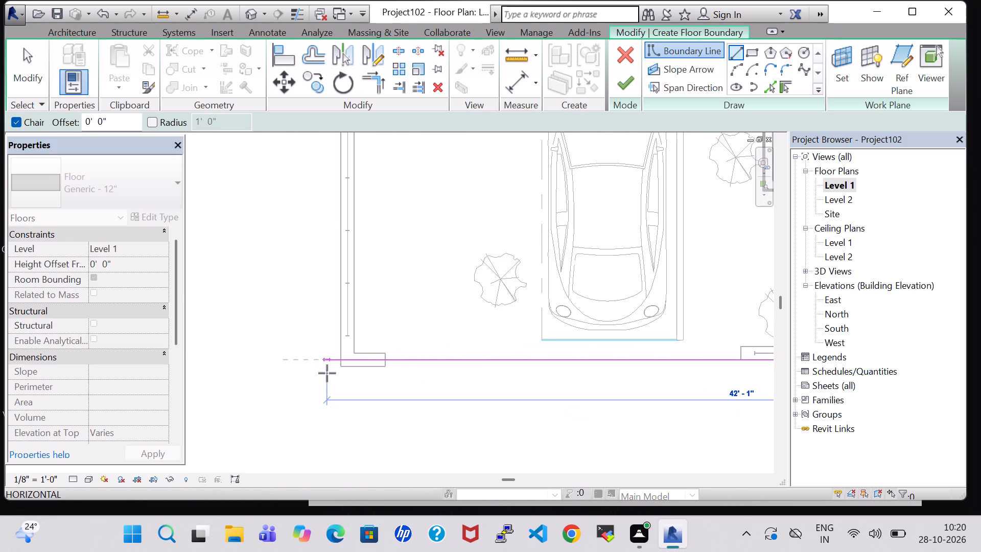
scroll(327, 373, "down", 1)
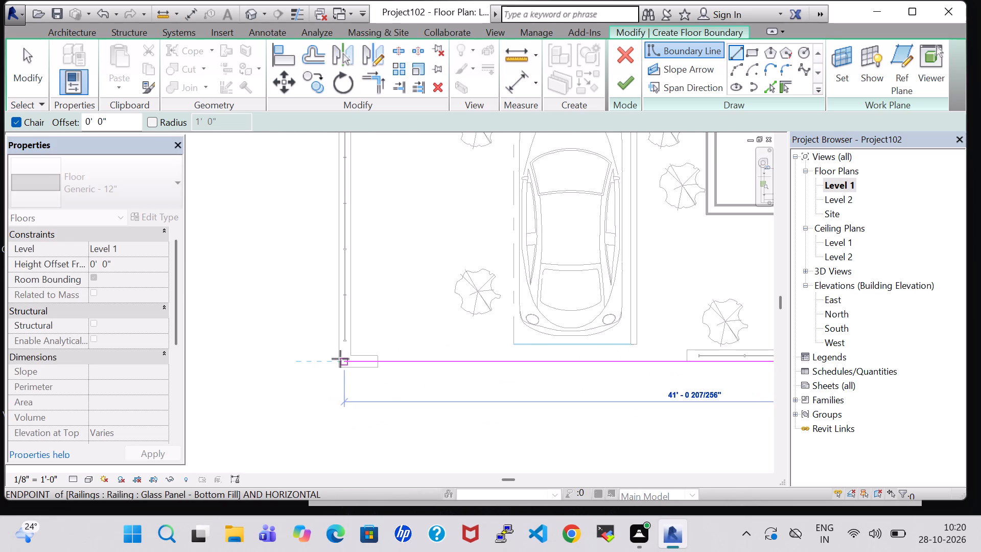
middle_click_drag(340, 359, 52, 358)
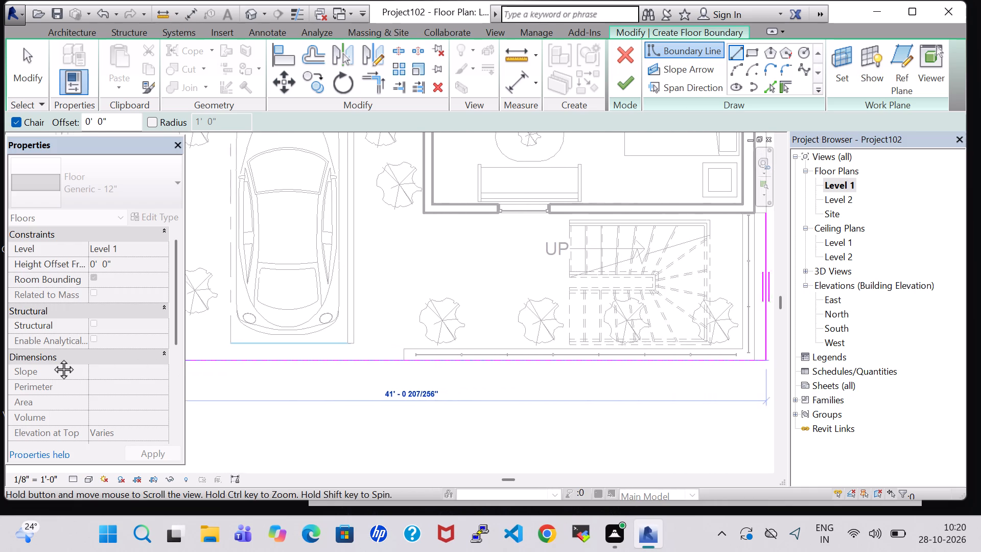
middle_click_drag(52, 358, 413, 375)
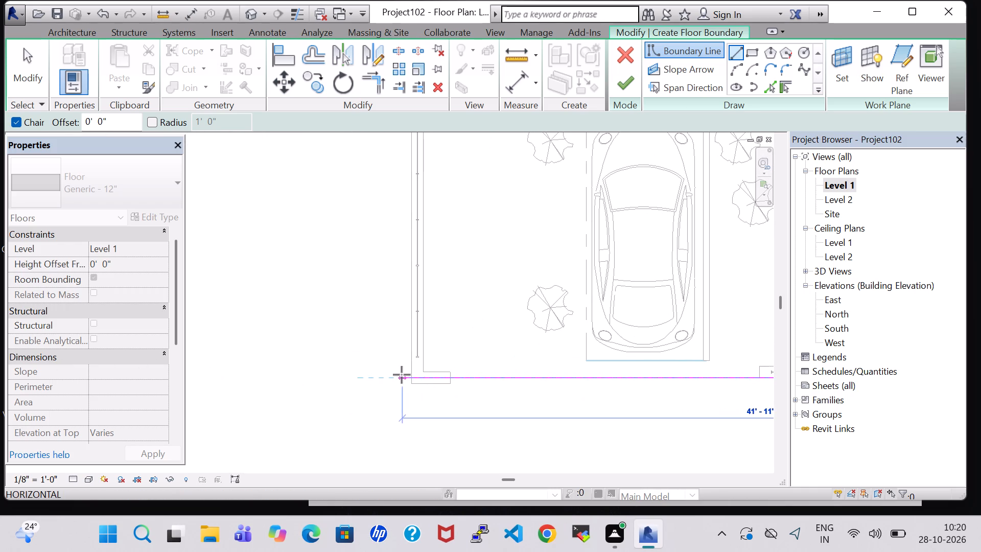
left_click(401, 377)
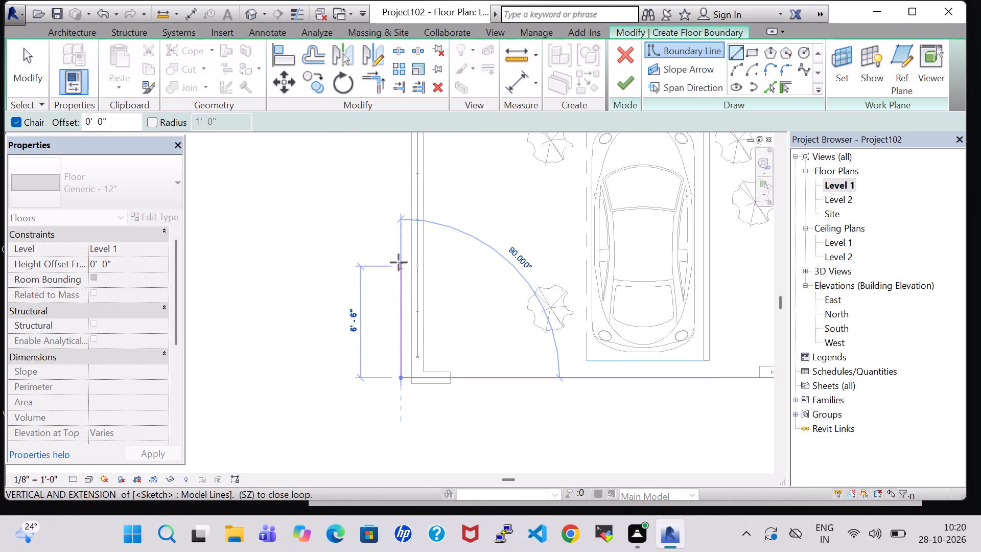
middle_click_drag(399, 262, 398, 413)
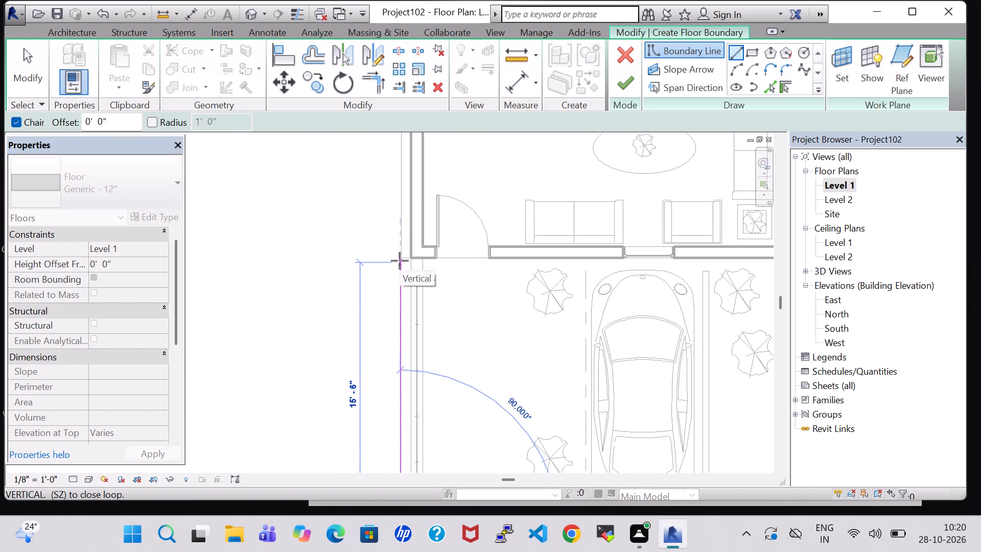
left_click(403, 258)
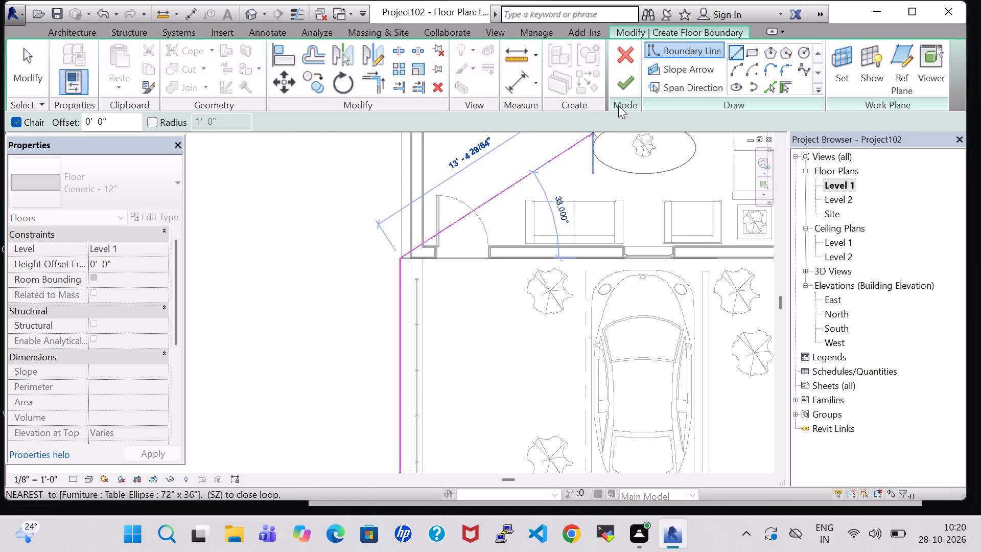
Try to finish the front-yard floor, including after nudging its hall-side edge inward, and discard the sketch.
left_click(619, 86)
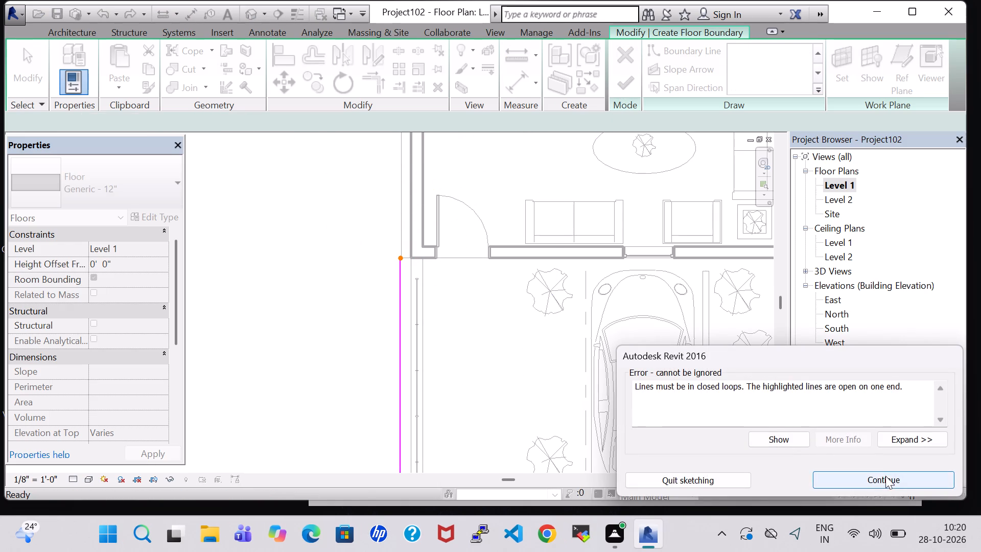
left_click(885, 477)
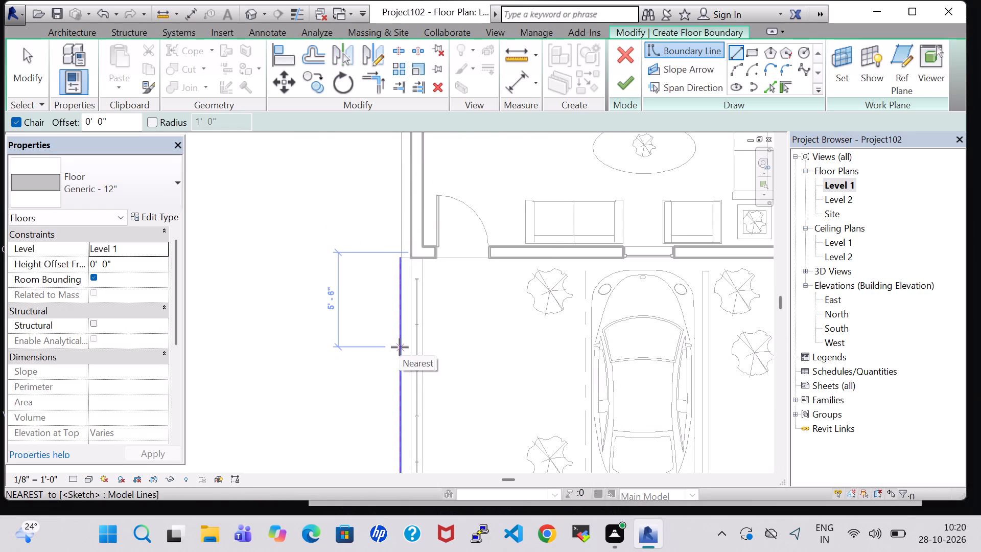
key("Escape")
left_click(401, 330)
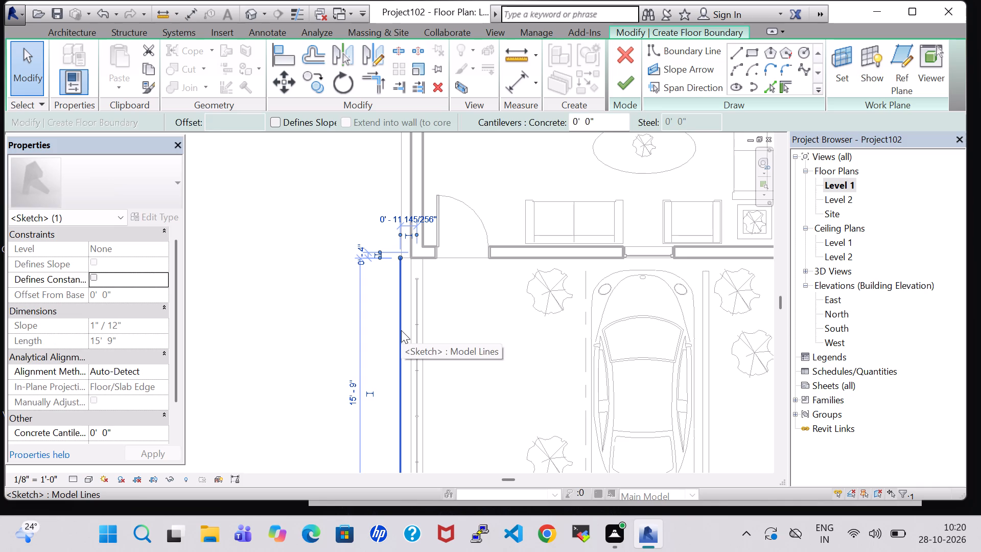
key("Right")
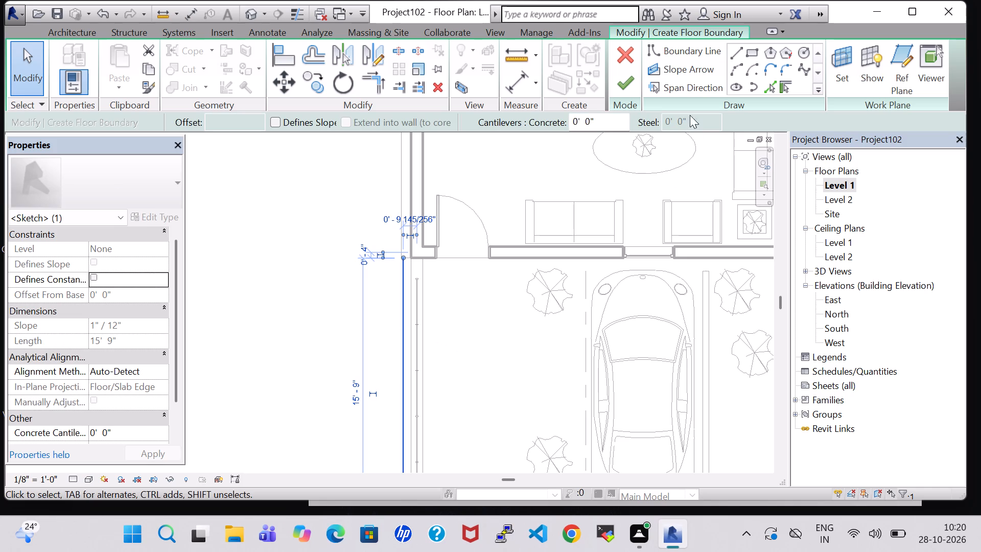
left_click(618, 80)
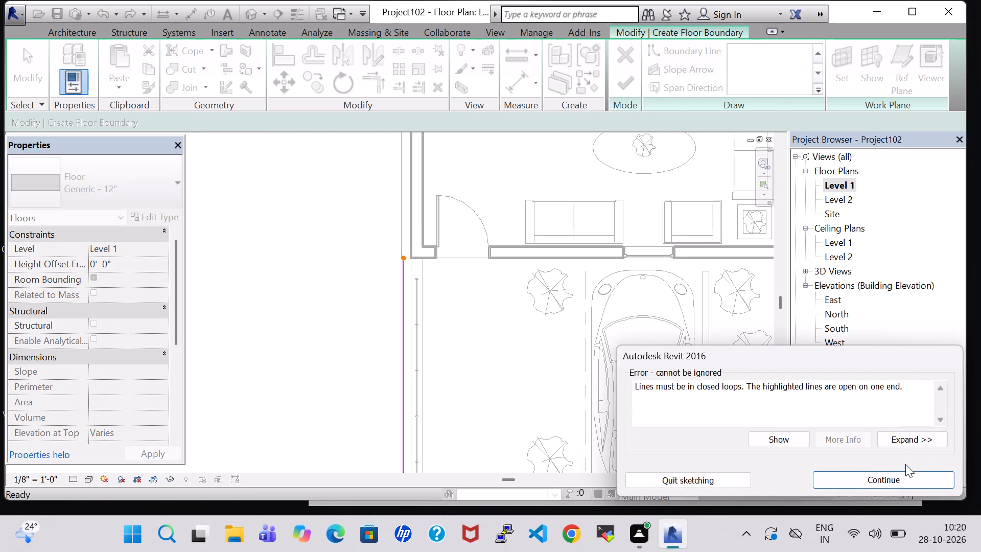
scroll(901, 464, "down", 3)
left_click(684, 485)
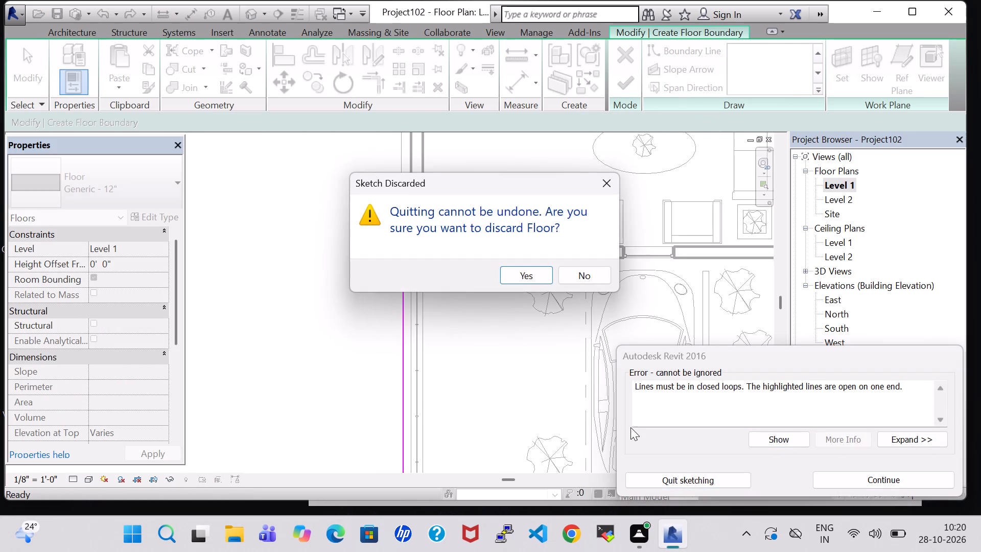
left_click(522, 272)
Edit the house floor's boundary, sketching a front-yard extension with a side edge about 16'-4" long, a front edge, and a return to the bedroom-side corner.
scroll(467, 272, "down", 2)
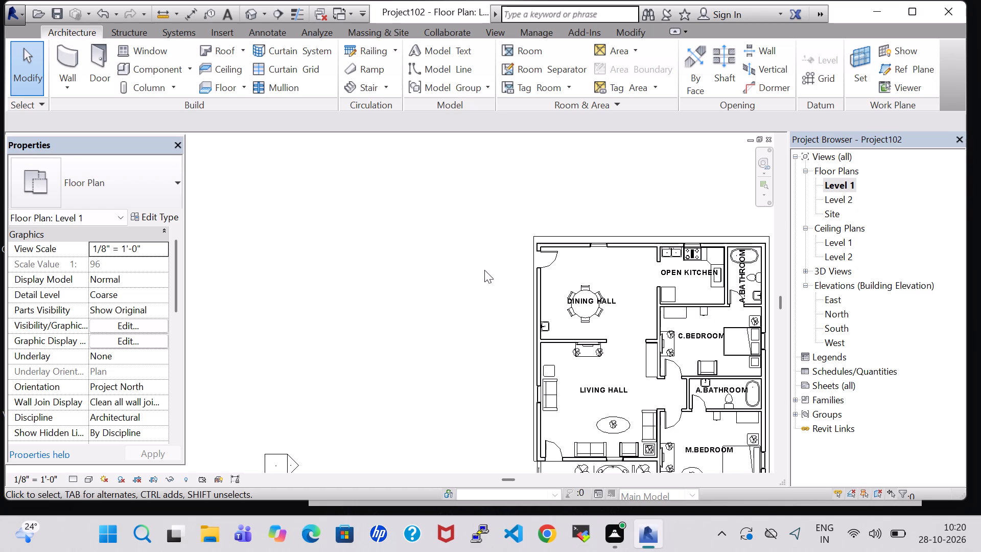
left_click(545, 236)
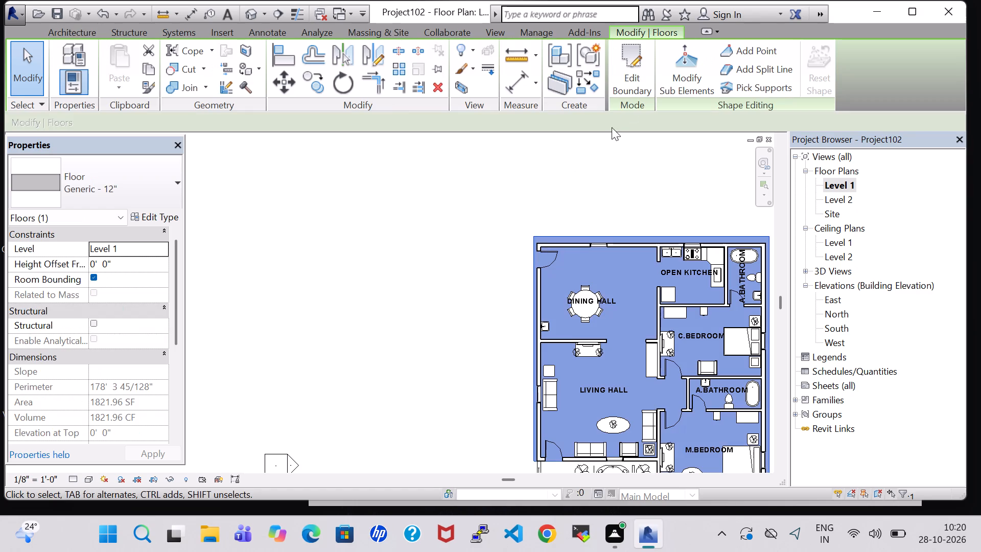
left_click(622, 79)
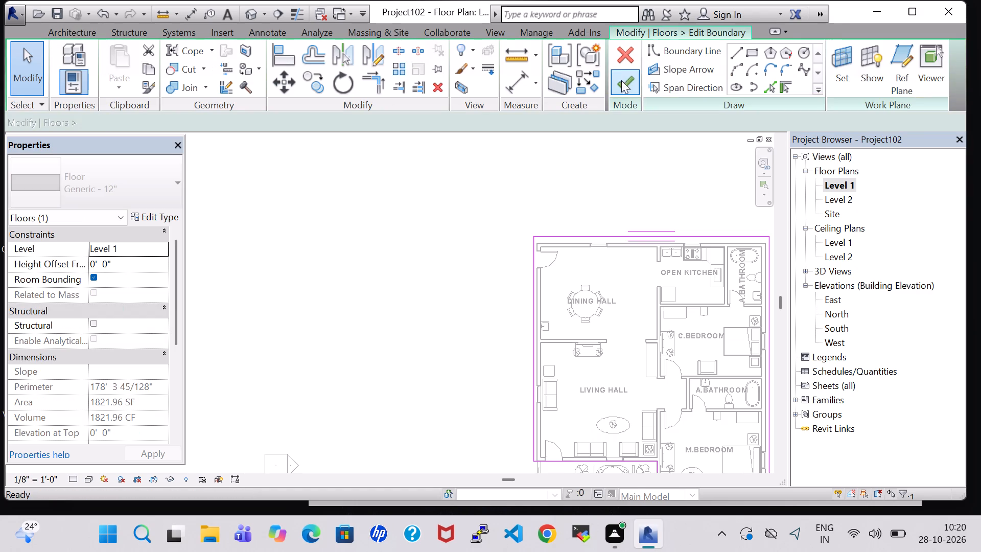
middle_click_drag(487, 349, 473, 164)
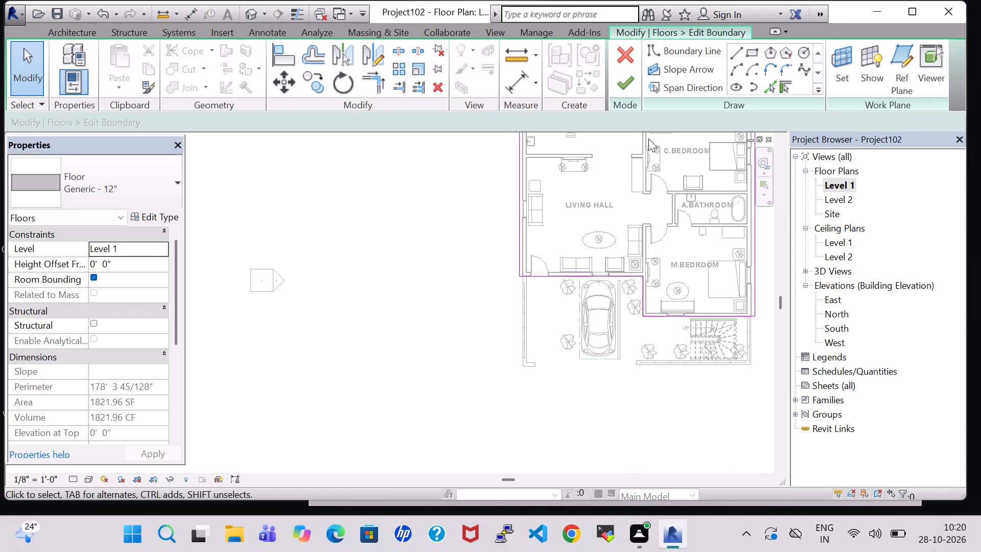
left_click(737, 58)
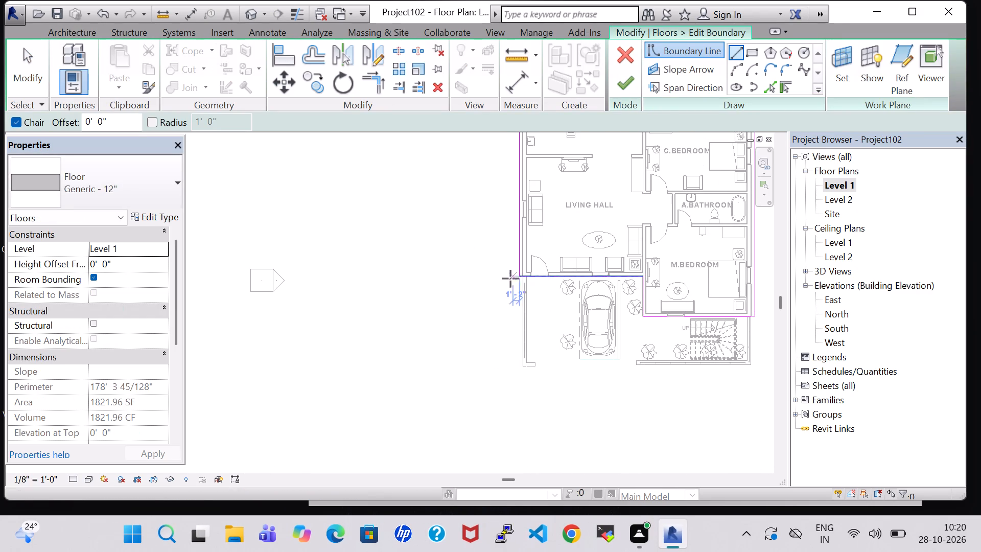
left_click(519, 277)
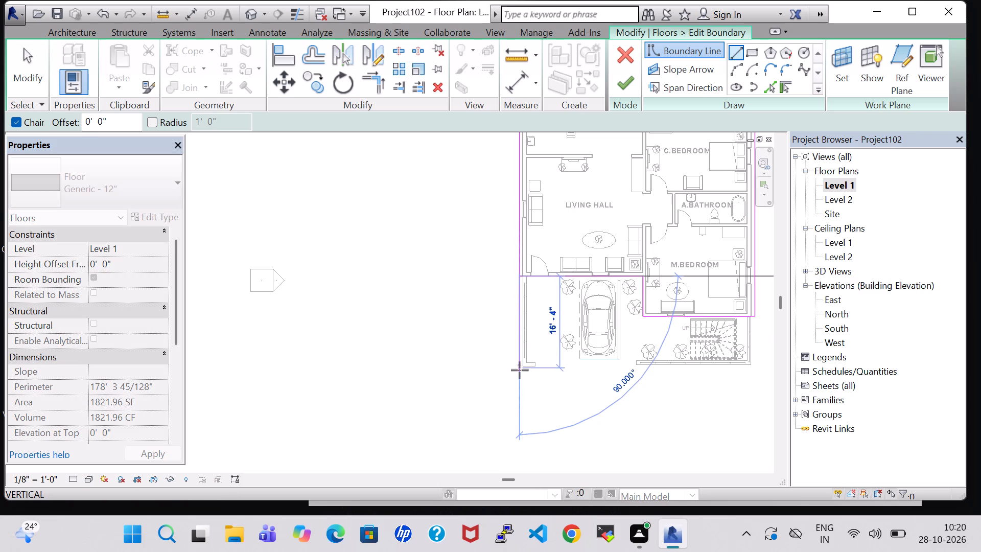
left_click(520, 370)
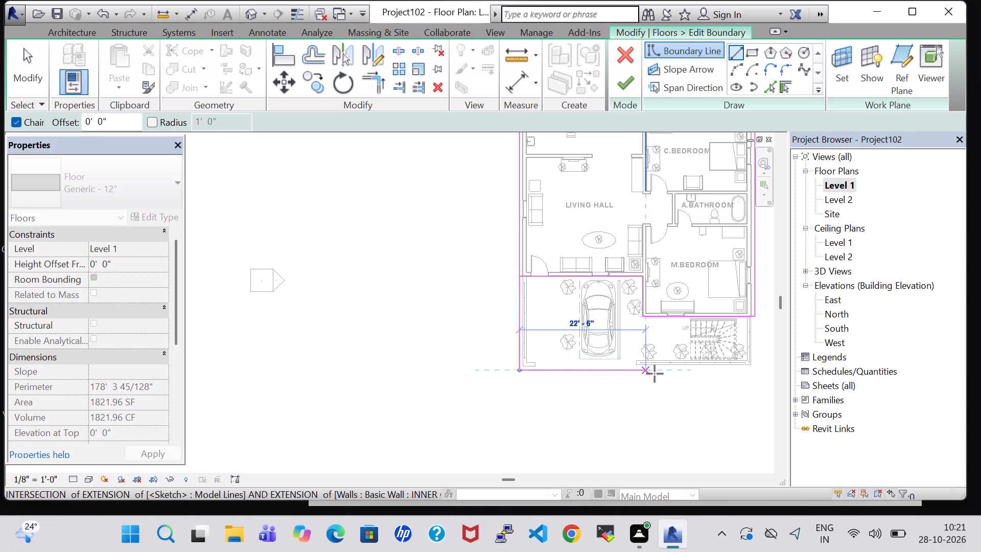
scroll(550, 380, "up", 2)
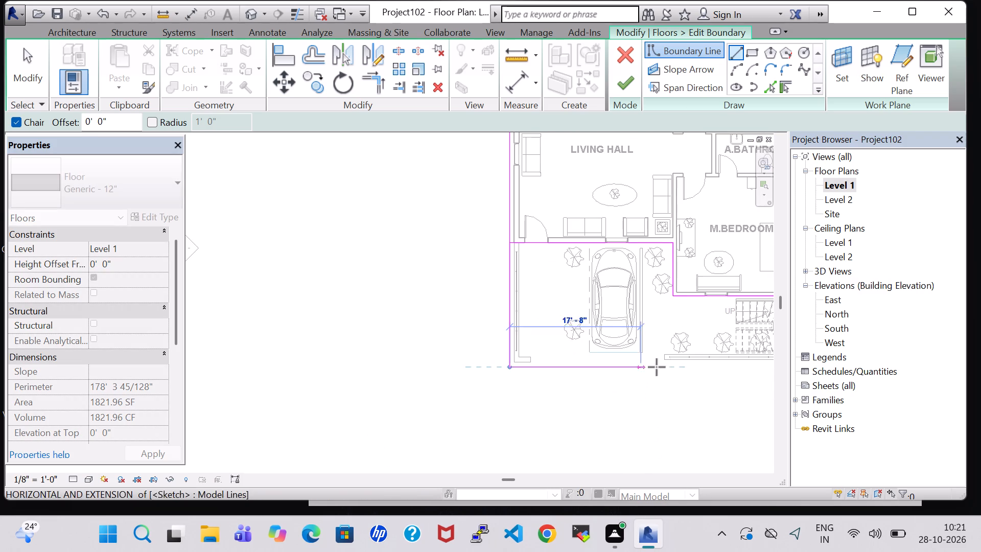
middle_click_drag(693, 366, 601, 370)
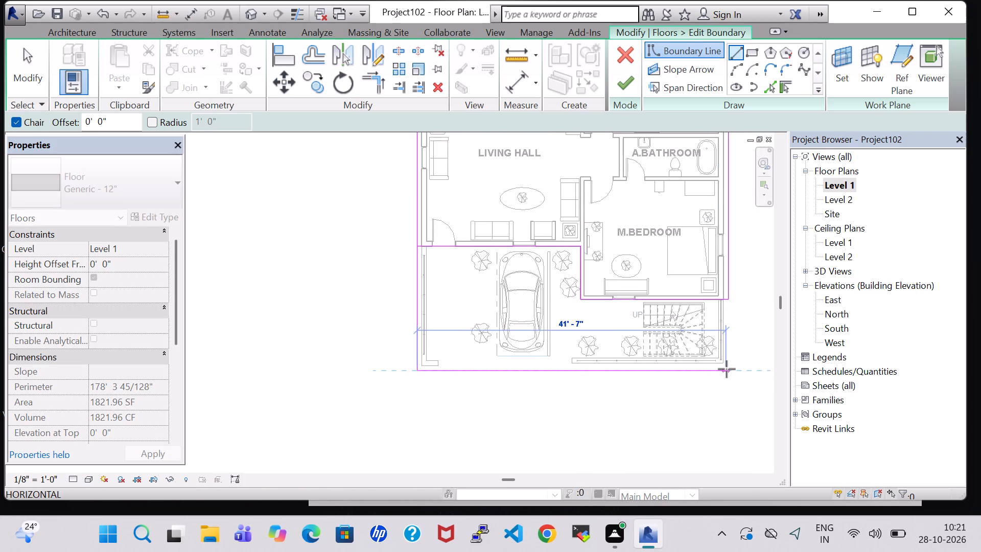
left_click(729, 369)
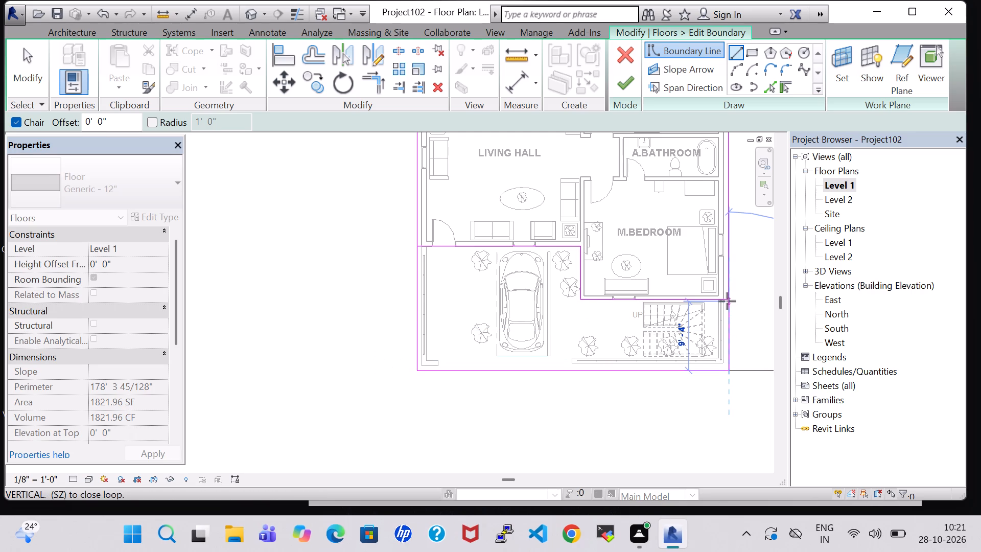
left_click(727, 298)
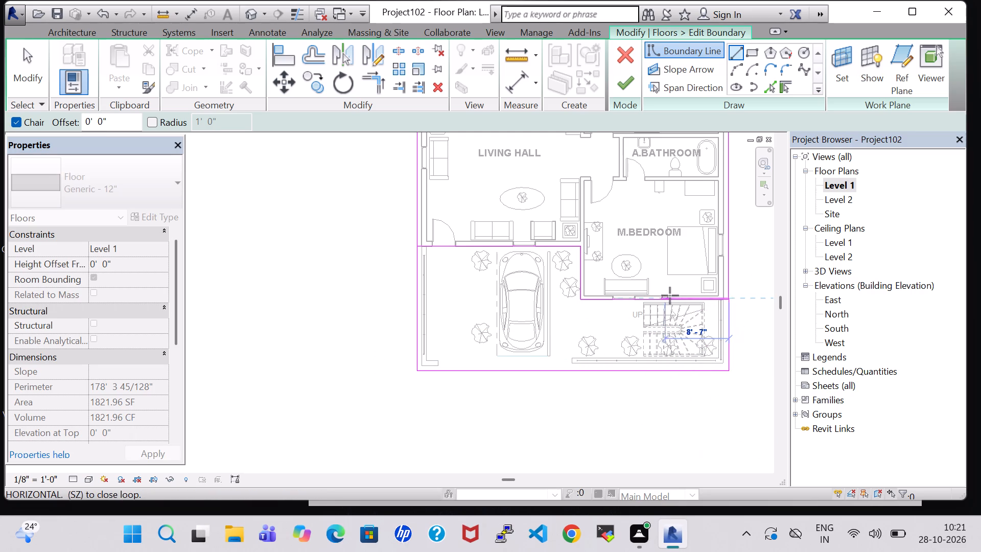
Delete the floor sketch's three inner boundary lines between the house and the front yard, and try to finish the boundary.
key("Escape")
key("Escape")
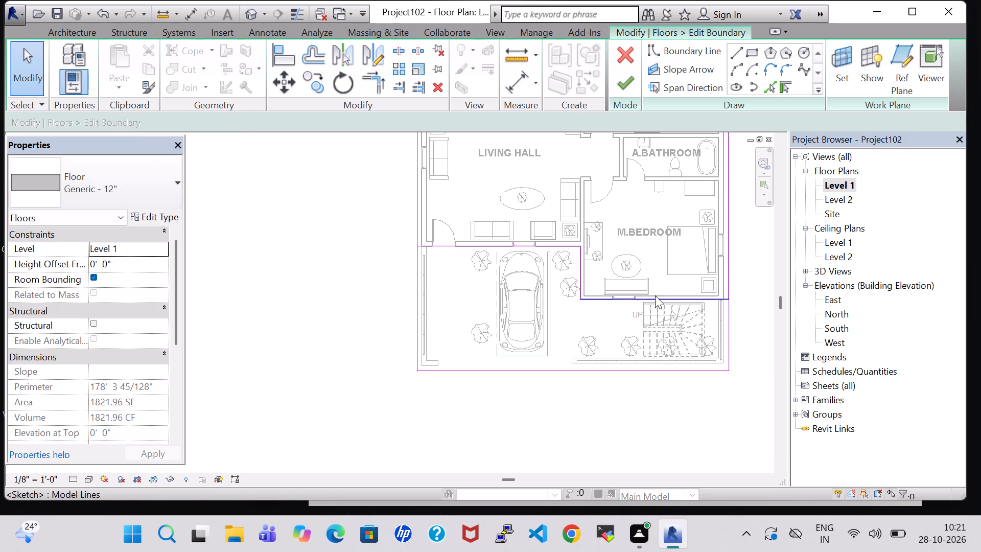
left_click(655, 295)
key("Delete")
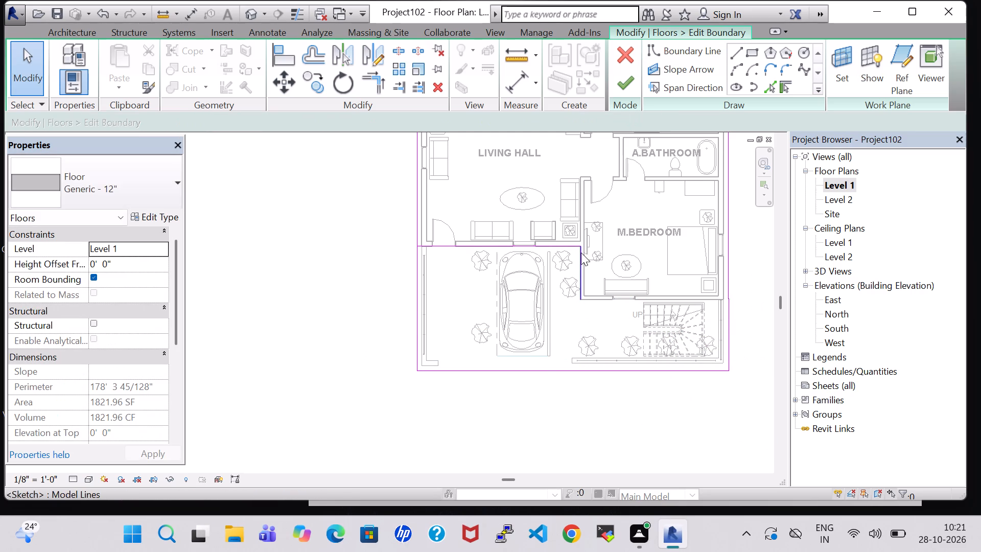
left_click(581, 252)
key("Delete")
left_click(562, 248)
key("Delete")
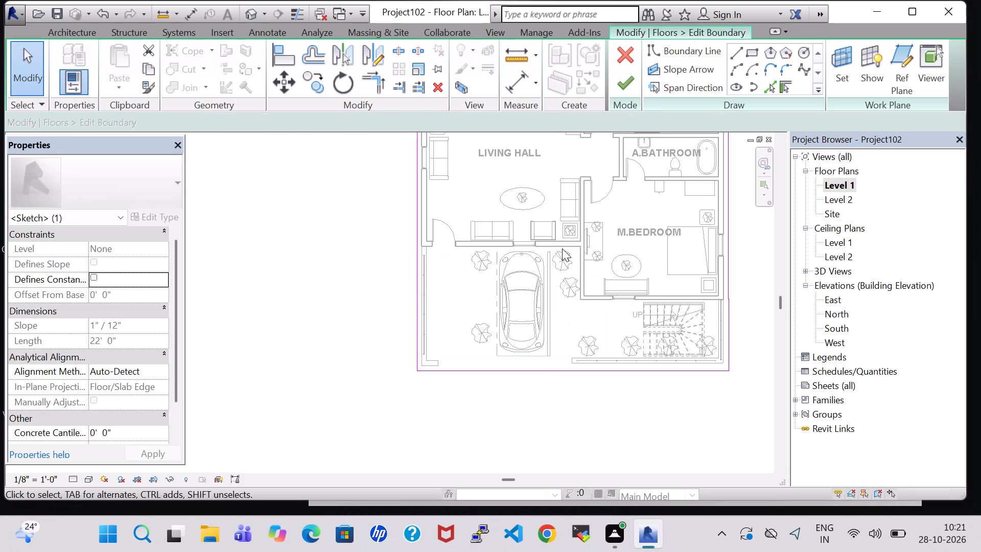
left_click(623, 94)
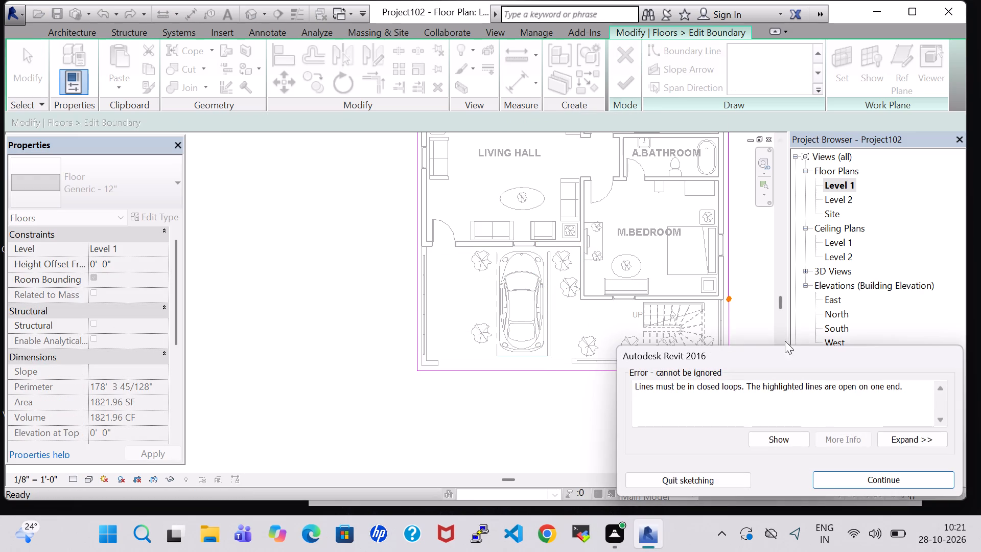
left_click(847, 482)
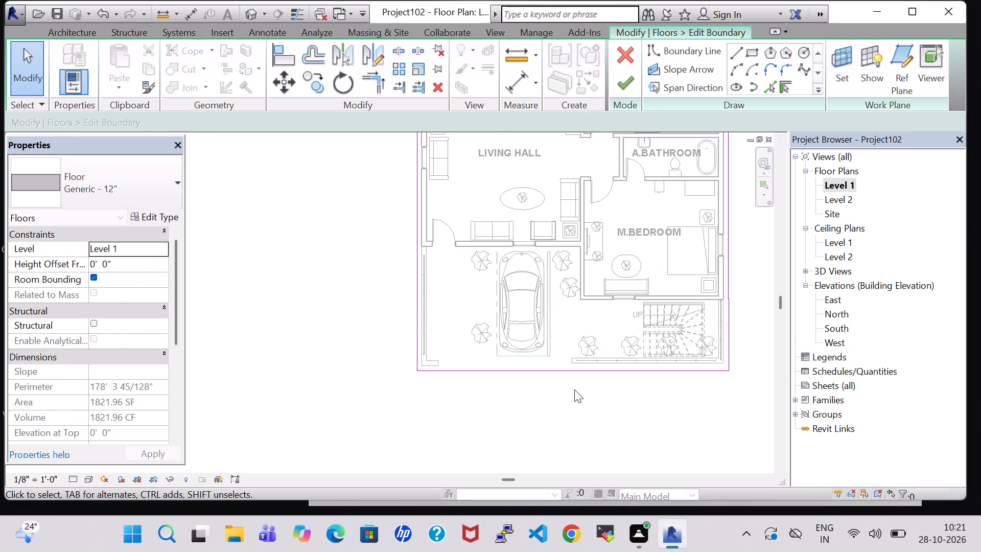
Delete the floor sketch's hall-side lines, front edge, long bedroom-side line and back edge.
scroll(574, 389, "down", 4)
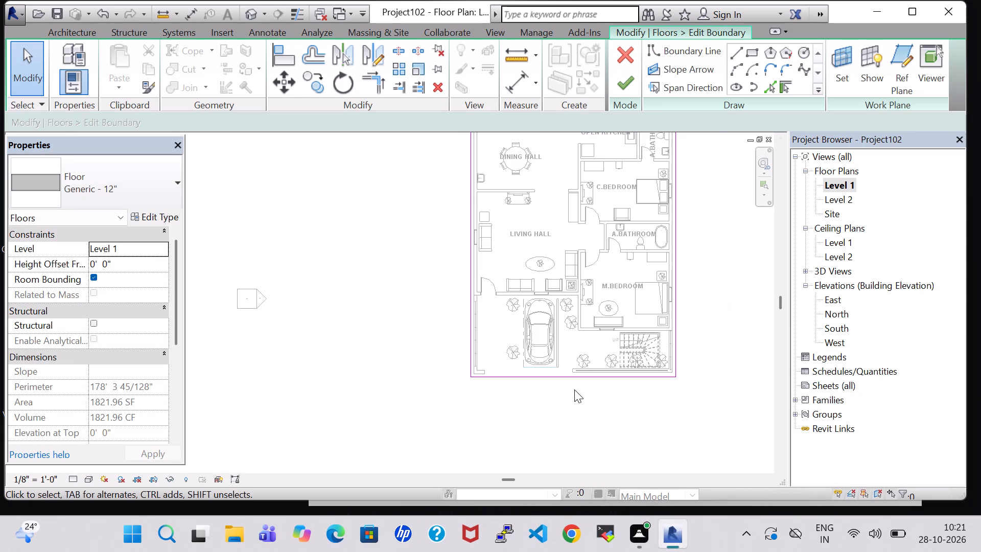
double_click(483, 333)
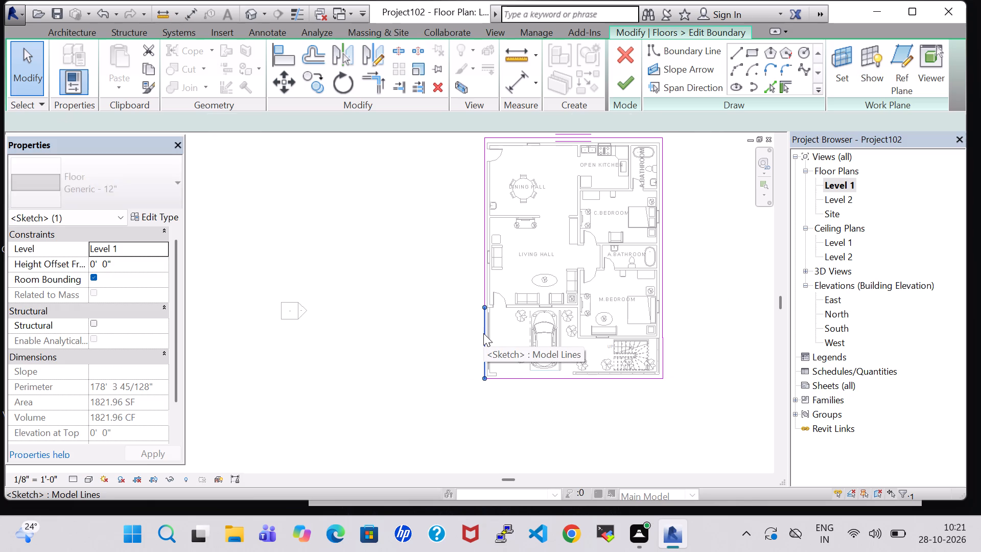
key("Delete")
left_click(482, 297)
key("Delete")
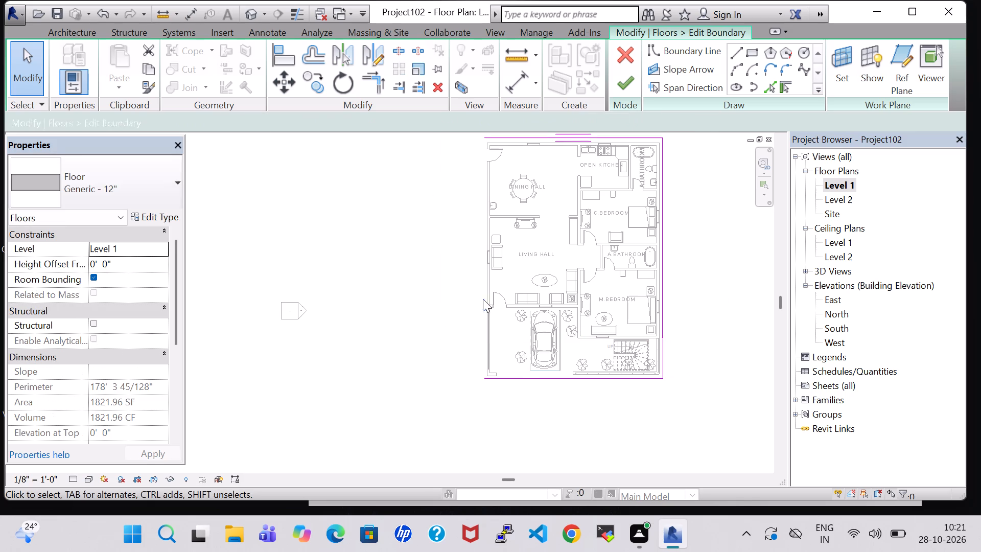
left_click(518, 376)
key("Delete")
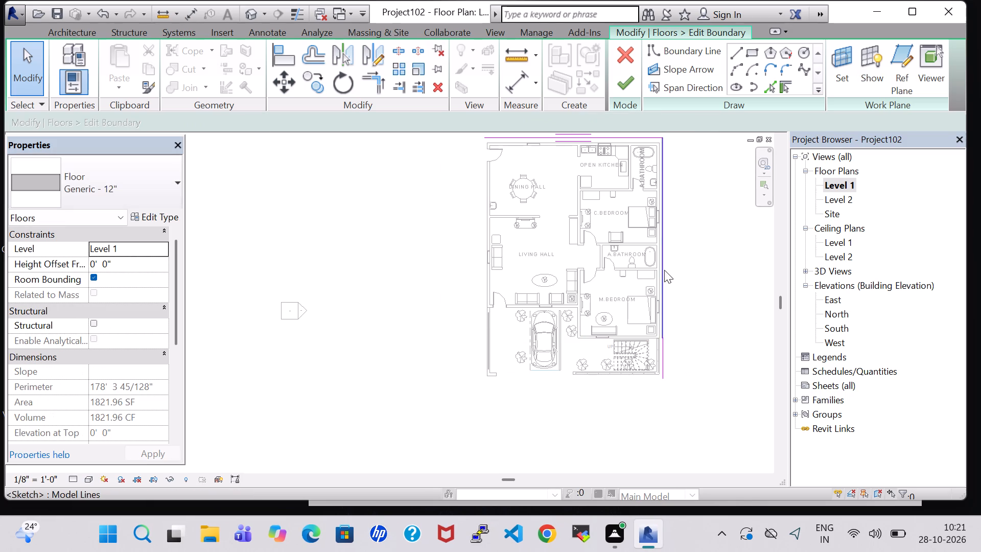
left_click(659, 270)
key("Delete")
left_click(615, 136)
key("Delete")
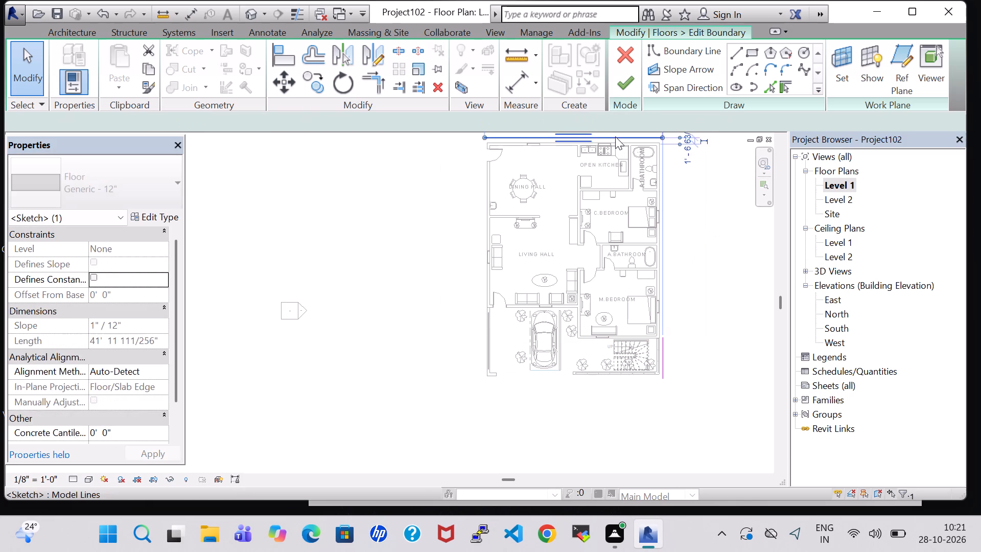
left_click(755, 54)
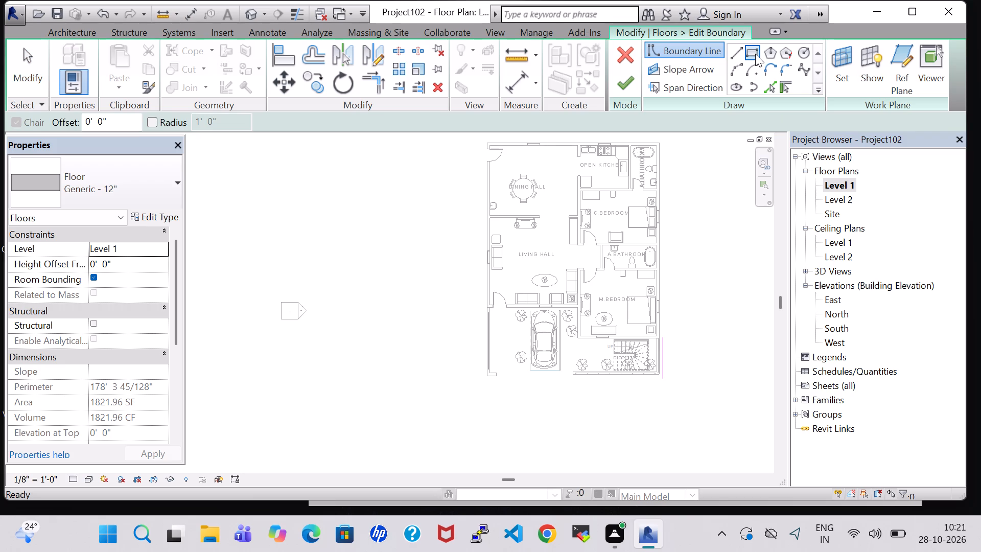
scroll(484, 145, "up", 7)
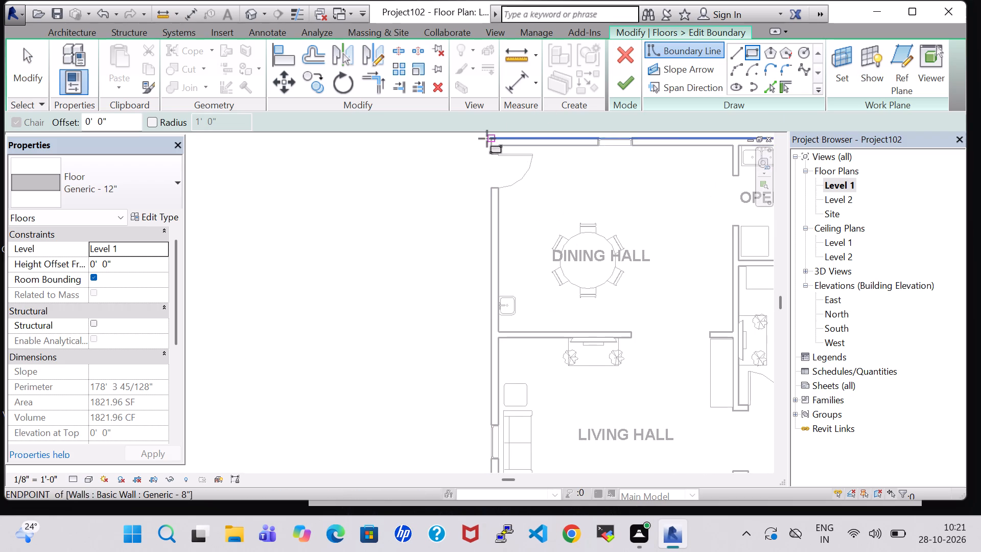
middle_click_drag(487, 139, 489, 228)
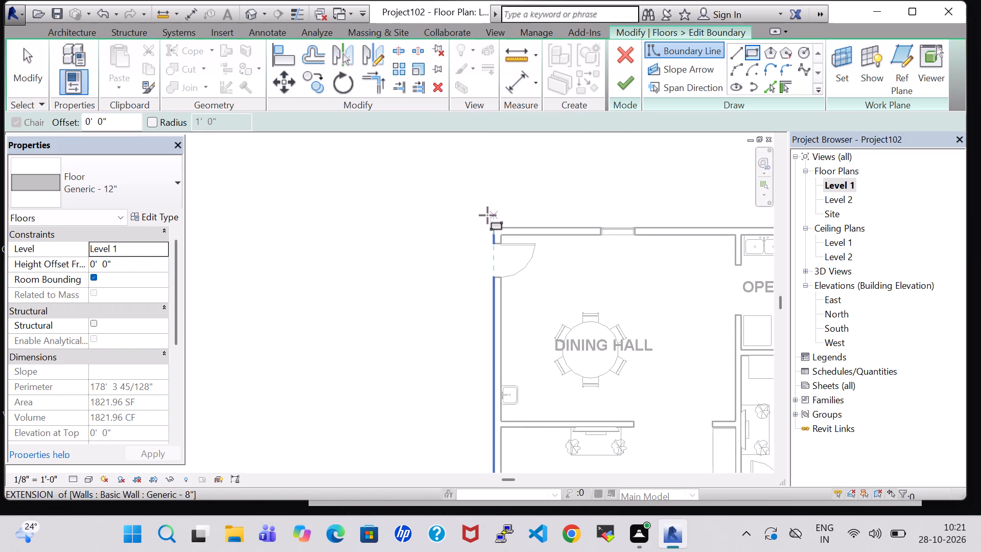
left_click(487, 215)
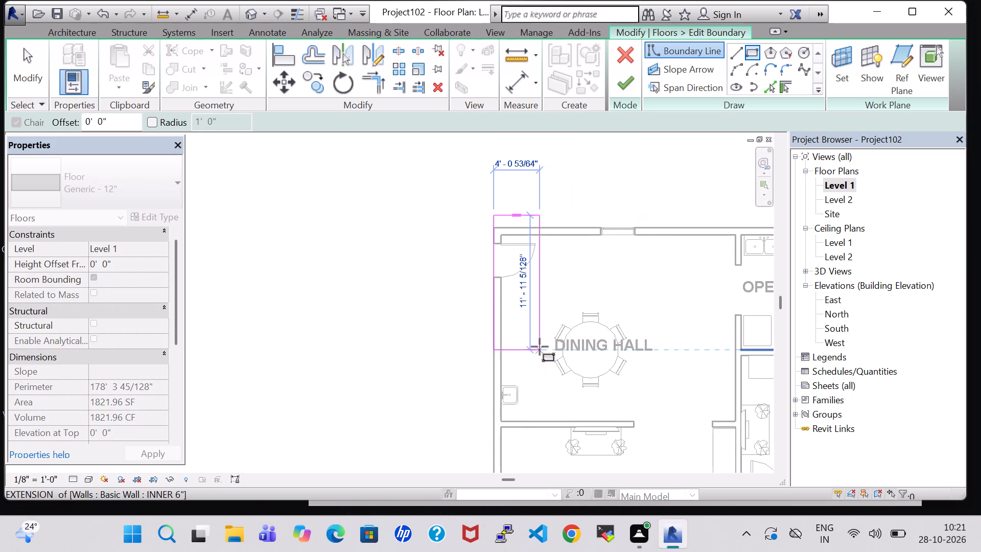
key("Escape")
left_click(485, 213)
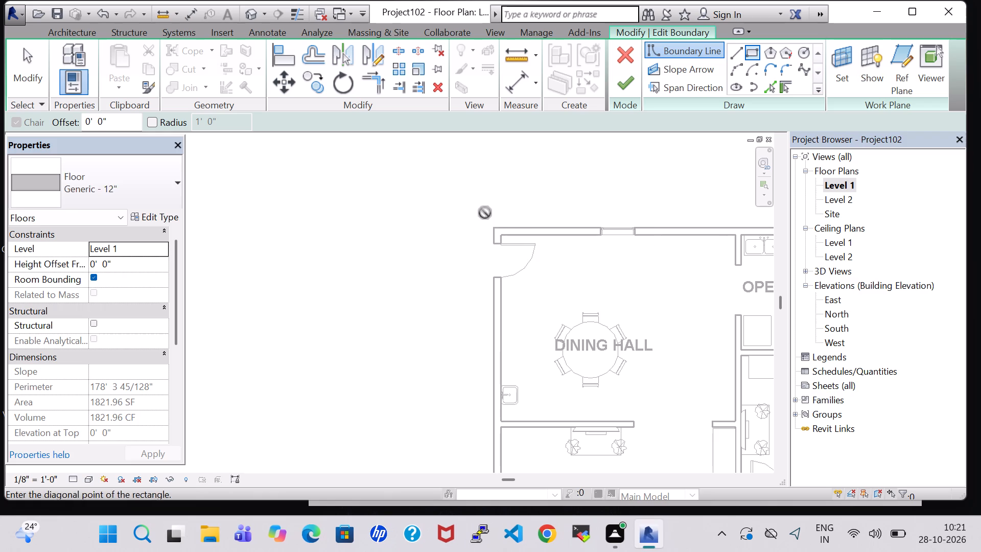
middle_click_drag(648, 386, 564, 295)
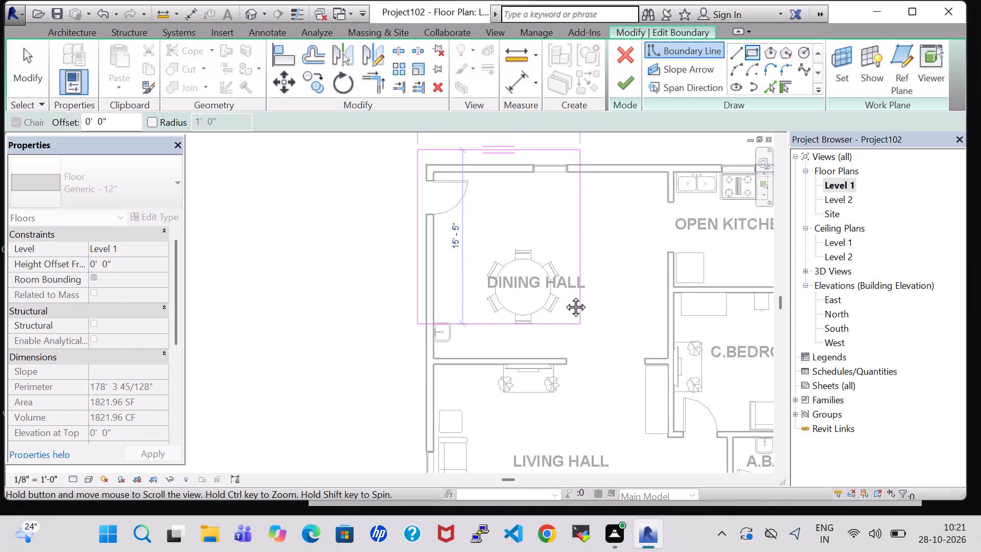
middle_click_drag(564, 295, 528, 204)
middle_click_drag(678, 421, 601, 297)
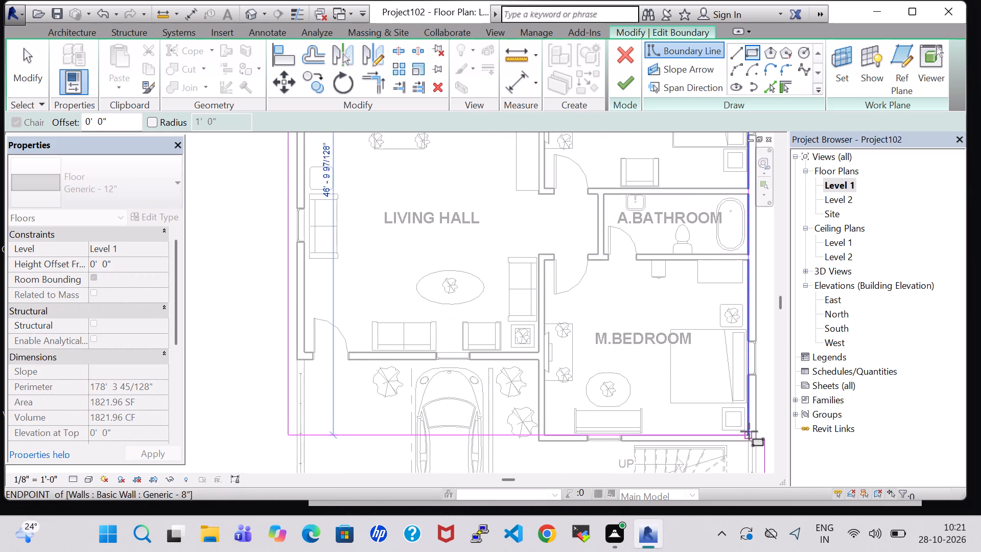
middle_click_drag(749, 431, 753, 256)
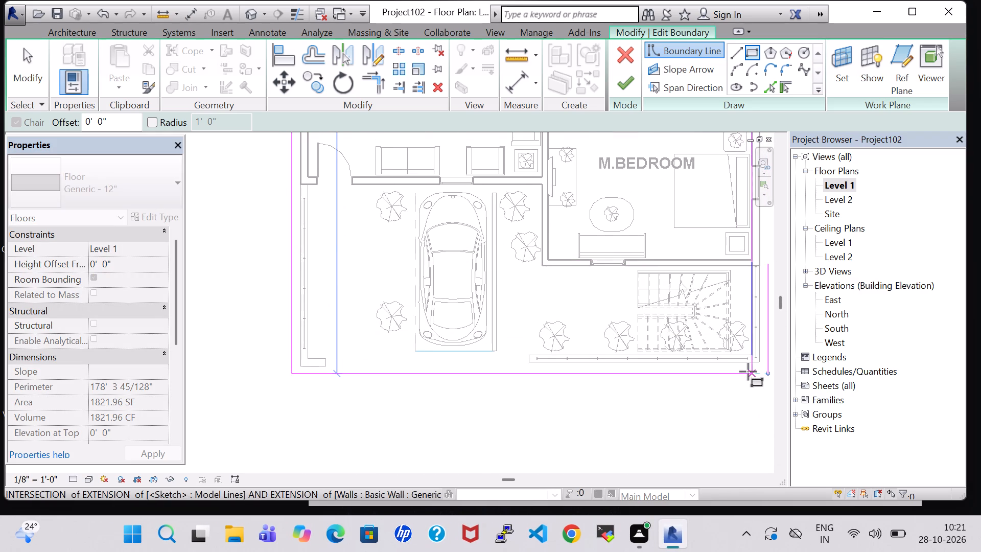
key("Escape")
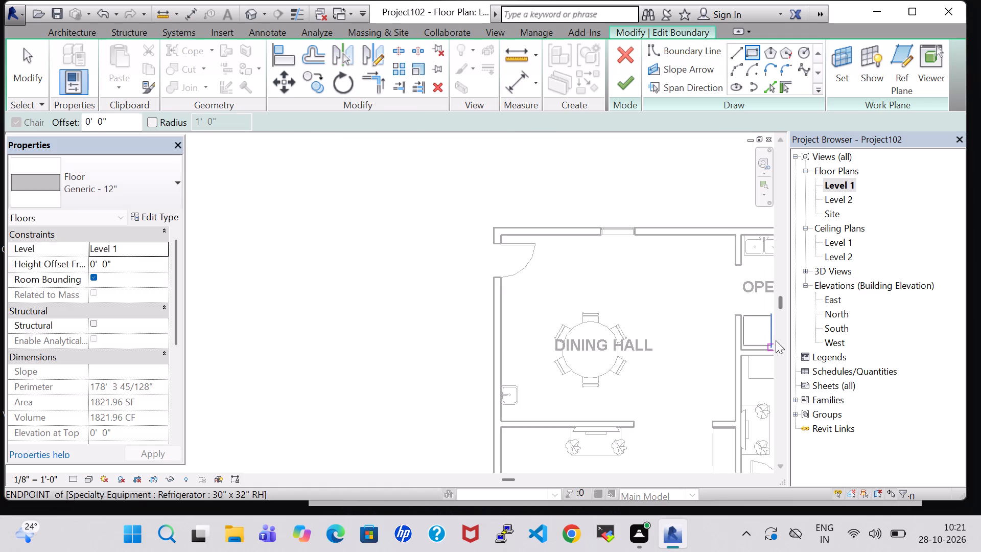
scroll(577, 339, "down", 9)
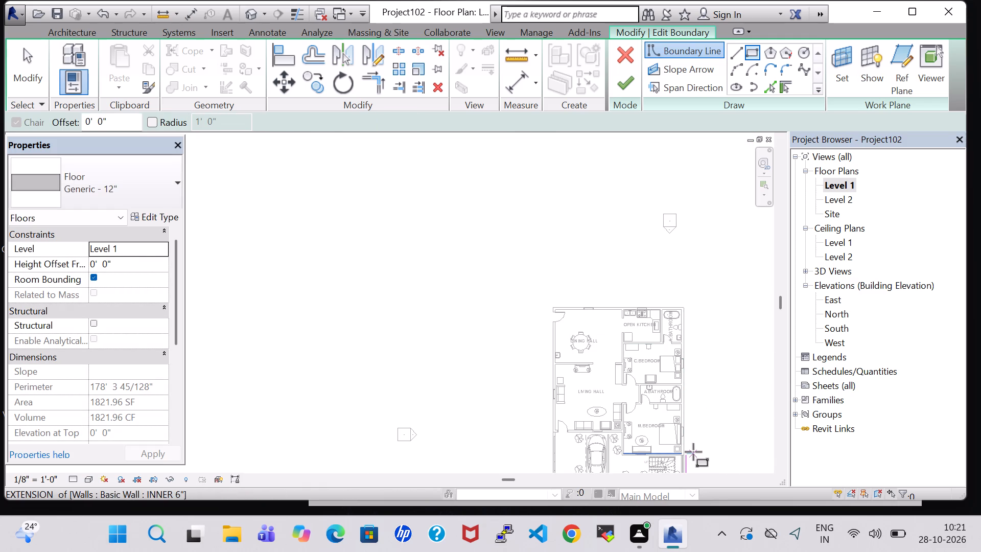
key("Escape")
Delete the leftover floor boundary line beside the staircase.
middle_click_drag(693, 452, 670, 369)
left_click(666, 388)
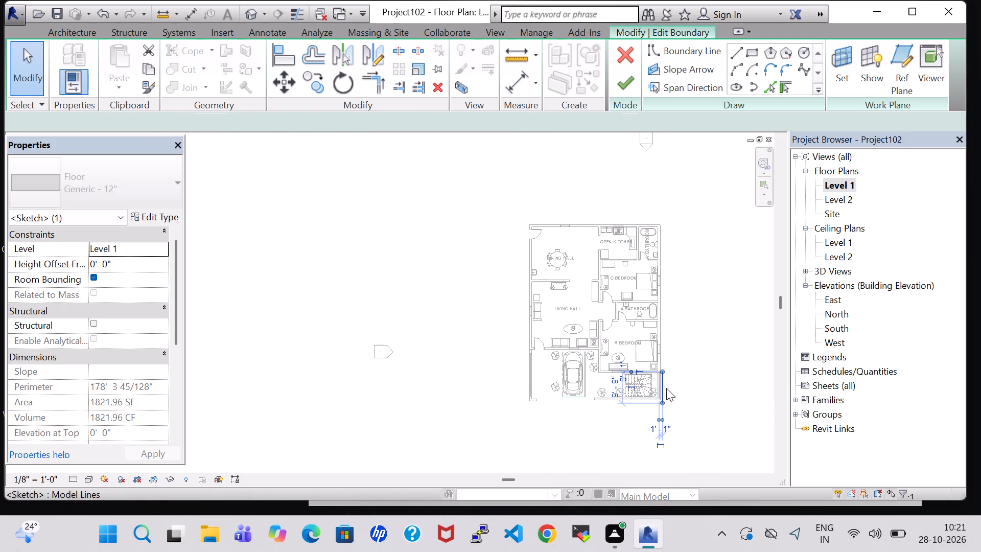
key("Delete")
Sketch one rectangular floor boundary about 56' long around the whole house and front yard, just outside the walls, and finish the edit.
left_click(751, 51)
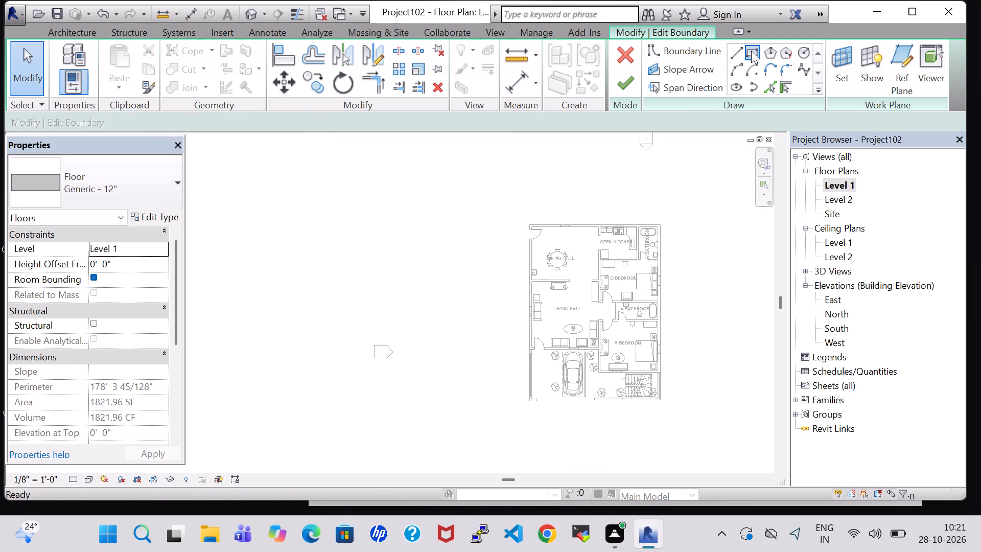
scroll(519, 226, "up", 7)
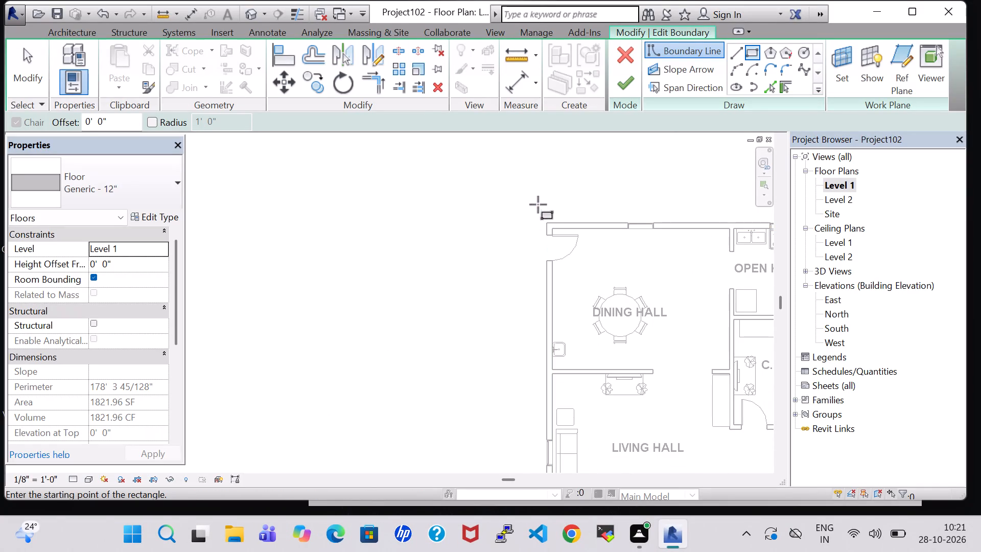
left_click(538, 204)
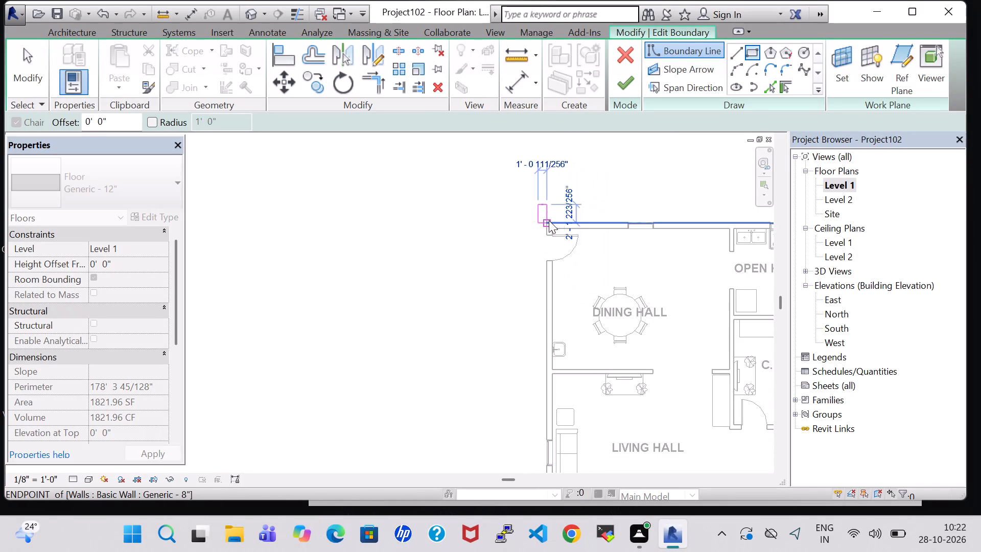
key("Escape")
left_click(536, 214)
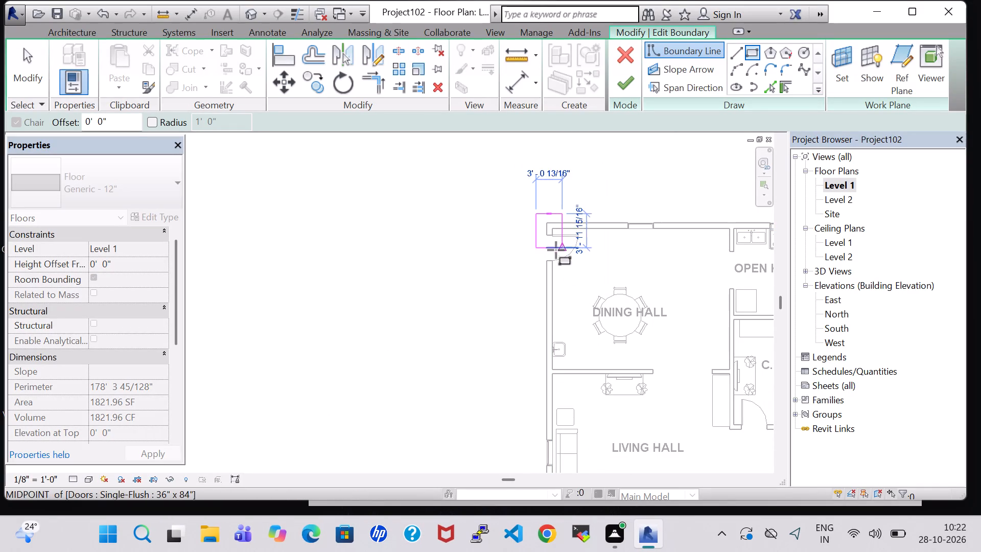
middle_click_drag(686, 361, 521, 291)
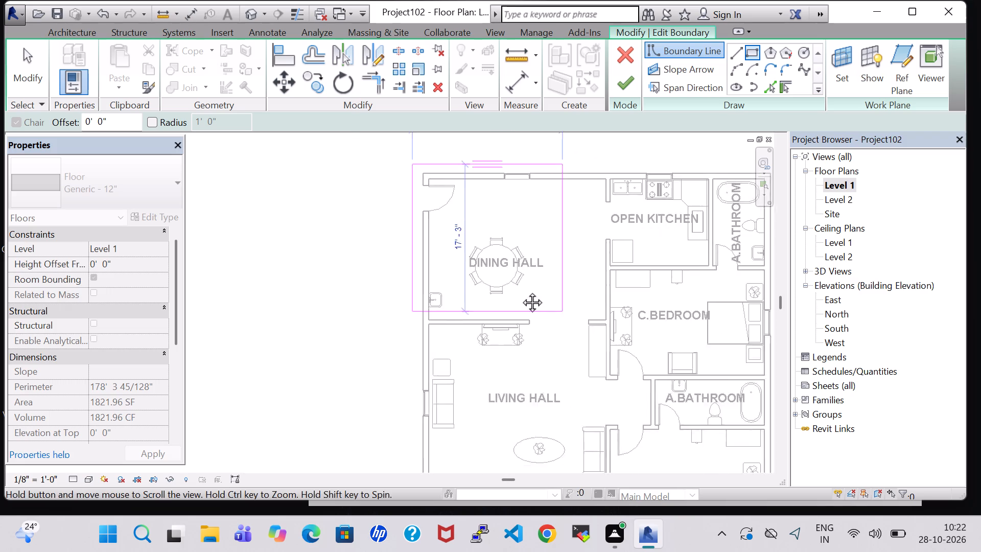
middle_click_drag(521, 291, 496, 277)
scroll(722, 473, "up", 1)
middle_click_drag(722, 473, 710, 353)
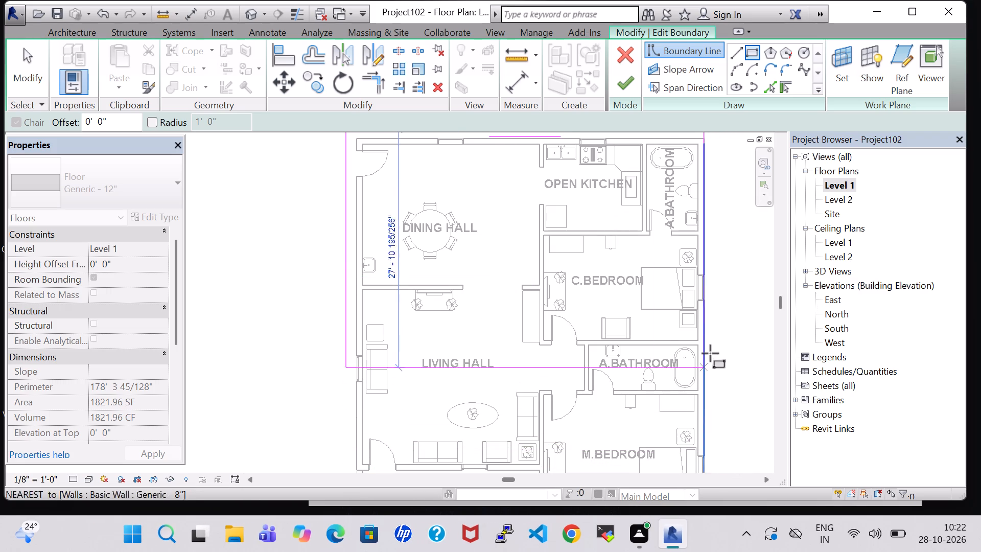
middle_click_drag(710, 353, 711, 319)
middle_click_drag(719, 421, 728, 258)
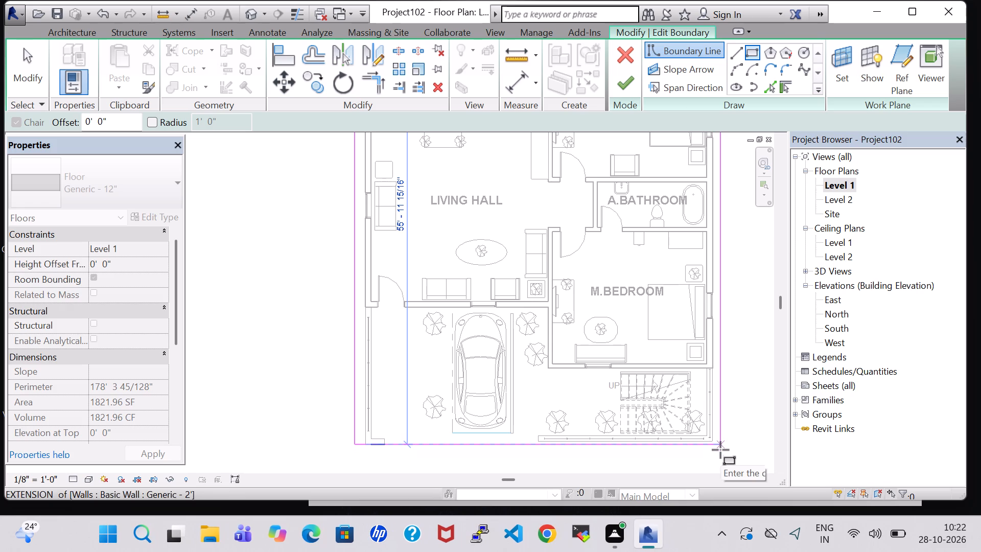
left_click(720, 450)
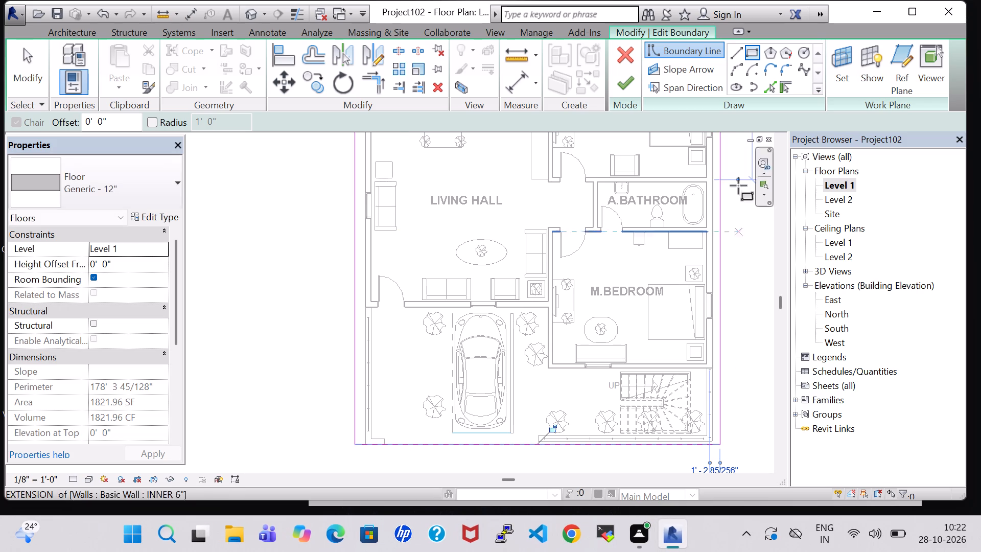
left_click(625, 83)
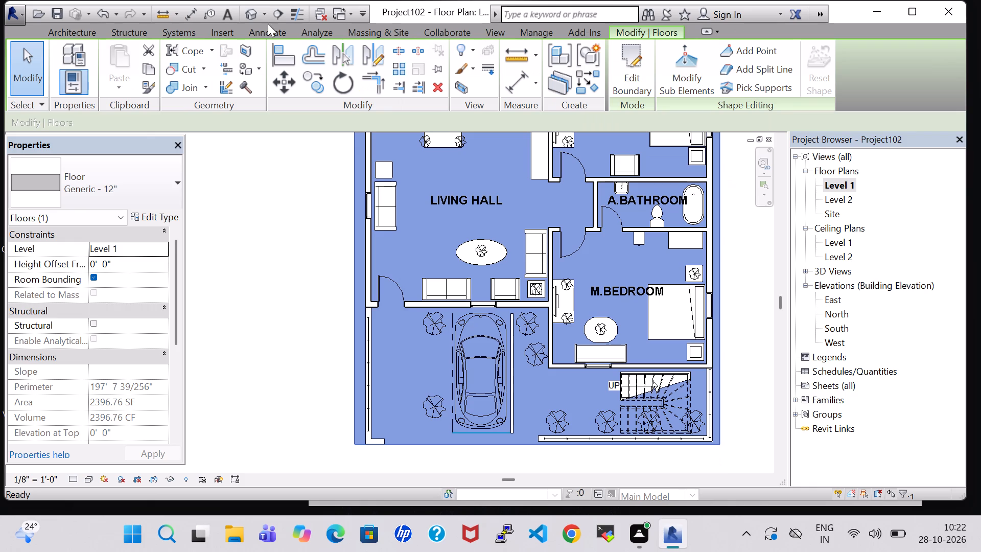
Open the 3D view and examine the extended floor around the house from the front, sides and back.
left_click(247, 10)
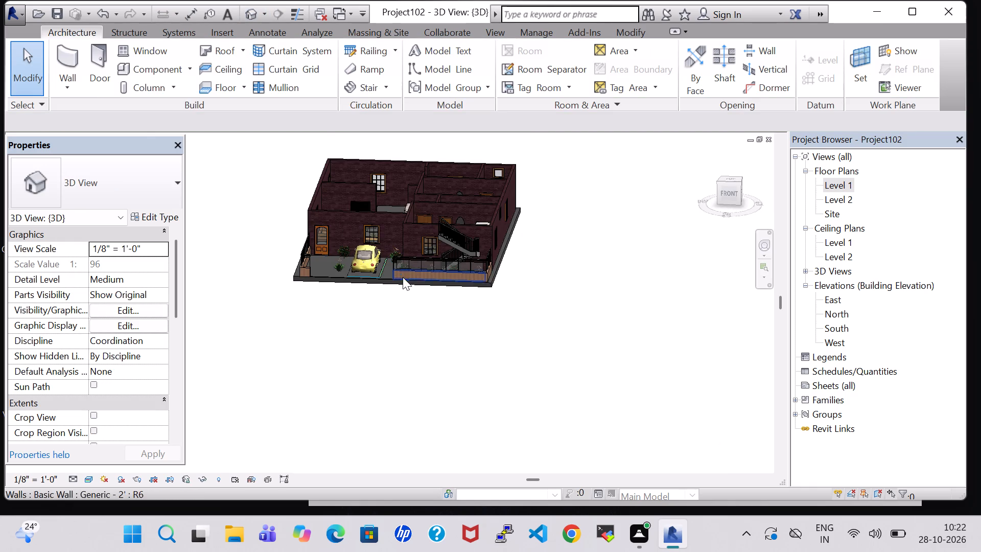
middle_click_drag(264, 286, 376, 311)
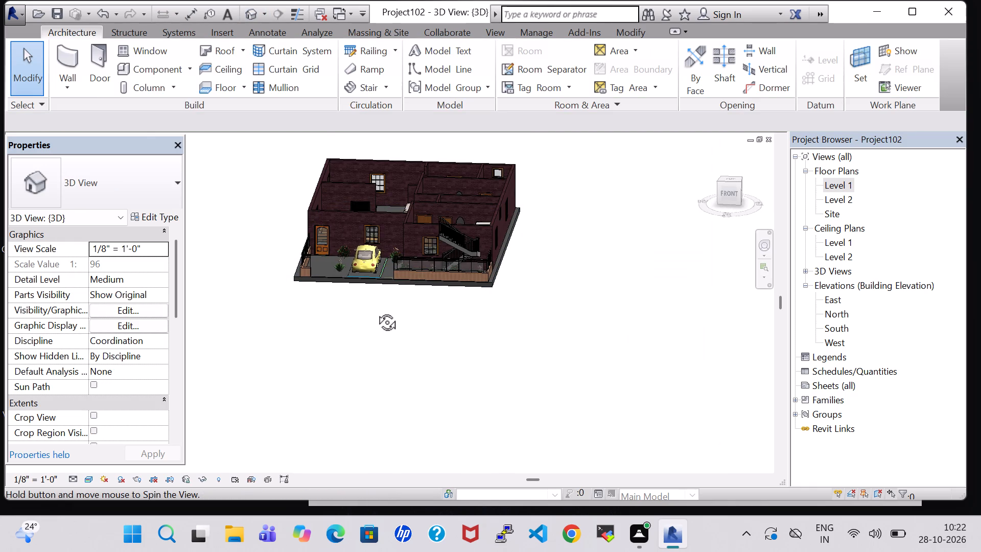
middle_click_drag(376, 311, 380, 313)
middle_click_drag(371, 307, 532, 318, "shift")
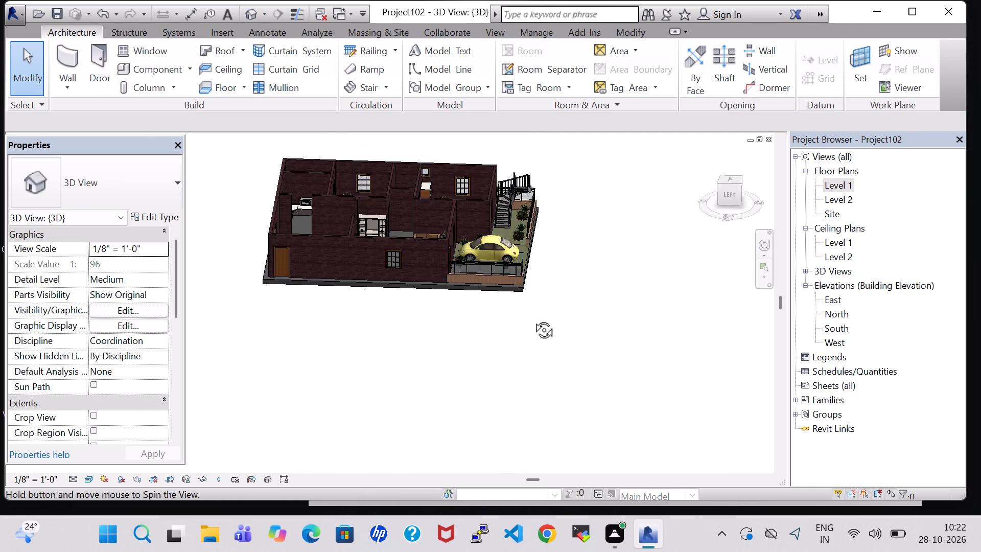
middle_click_drag(532, 318, 602, 319, "shift")
middle_click(610, 319, "shift")
middle_click_drag(610, 319, 458, 326, "shift")
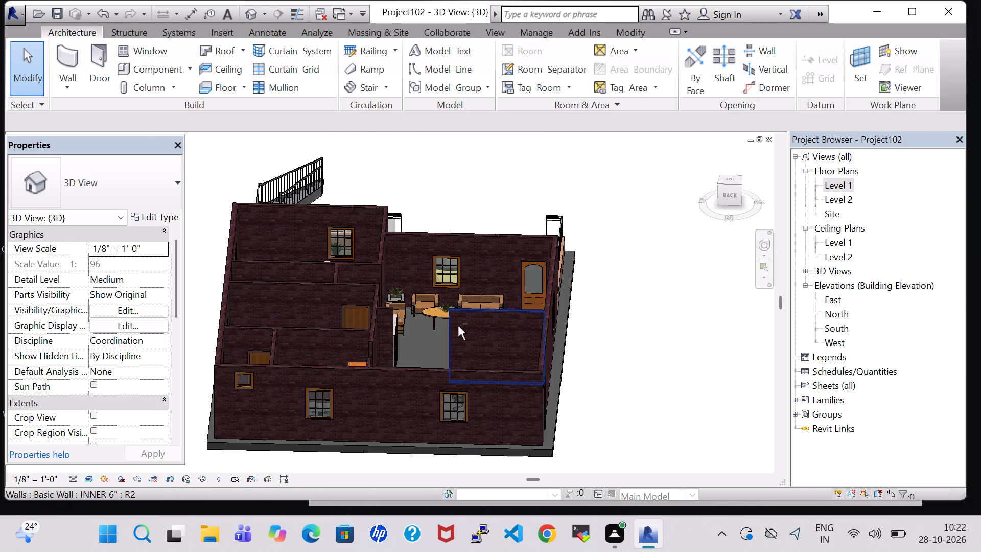
middle_click_drag(629, 315, 488, 353, "shift")
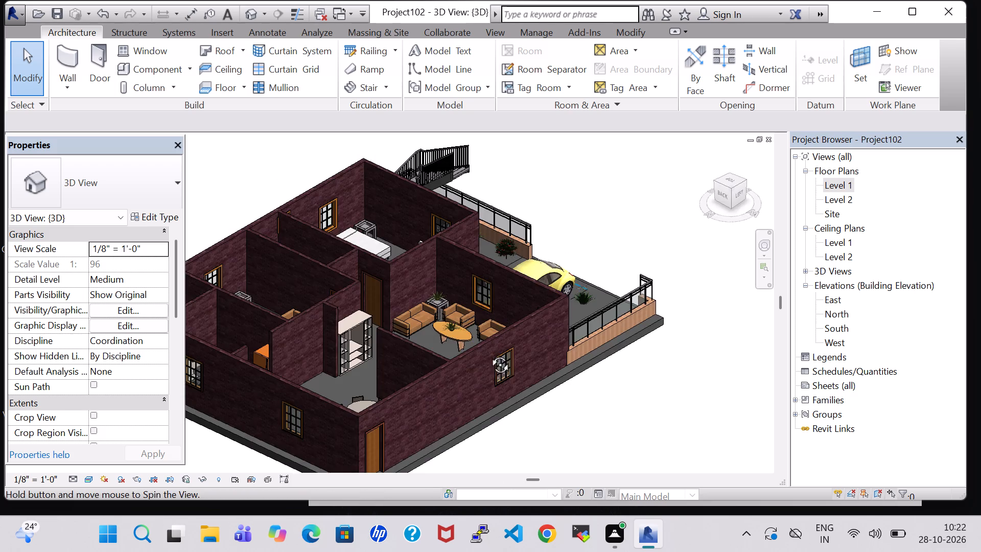
Examine the extended floor, the rooms and the front yard from several angles in the 3D view.
middle_click_drag(488, 353, 258, 353, "shift")
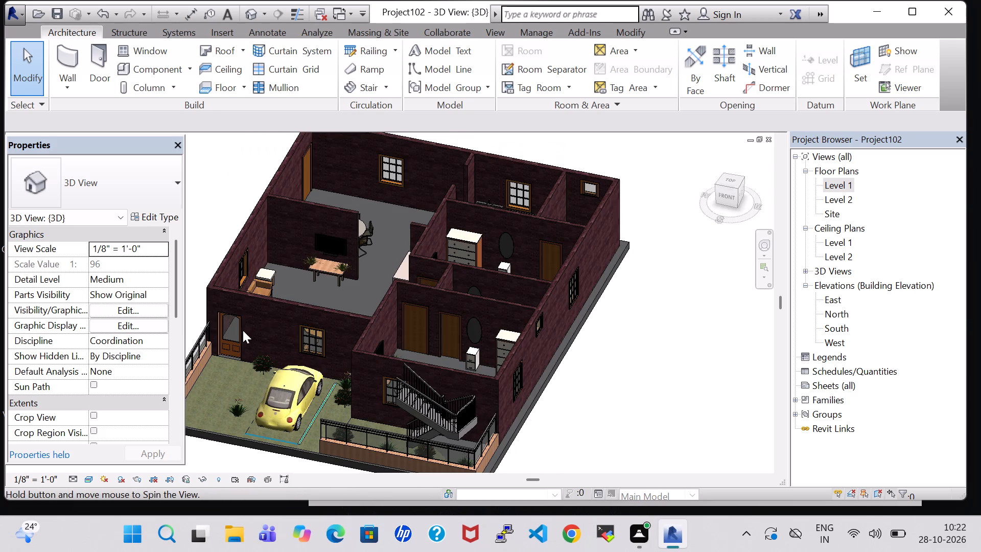
middle_click_drag(605, 351, 620, 351)
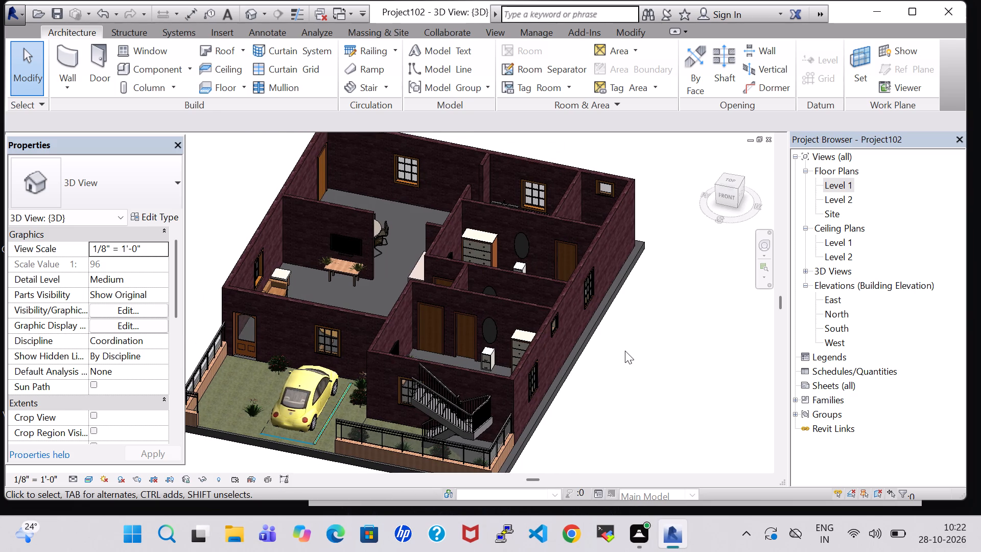
scroll(625, 351, "down", 2)
middle_click_drag(625, 351, 649, 346)
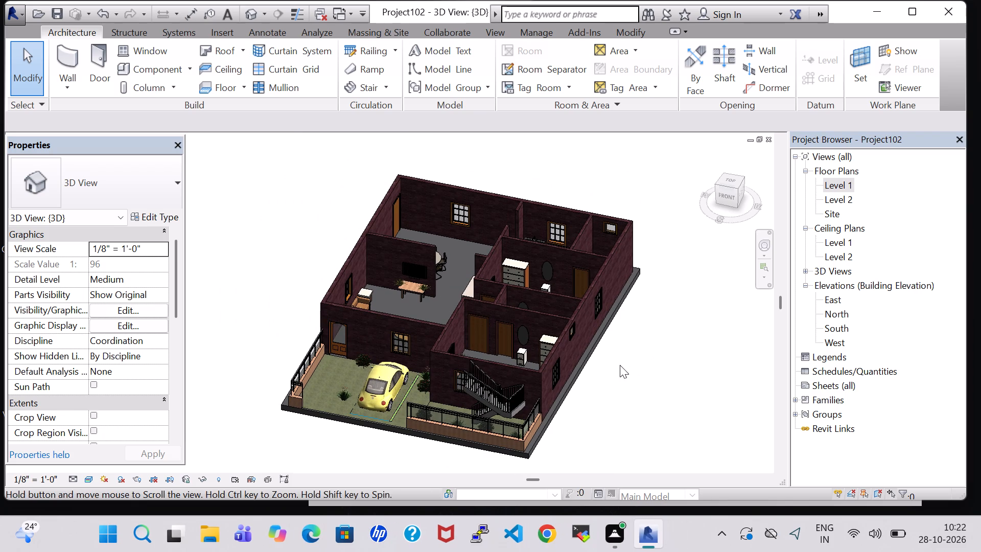
middle_click_drag(615, 365, 647, 365, "shift")
scroll(647, 365, "up", 1)
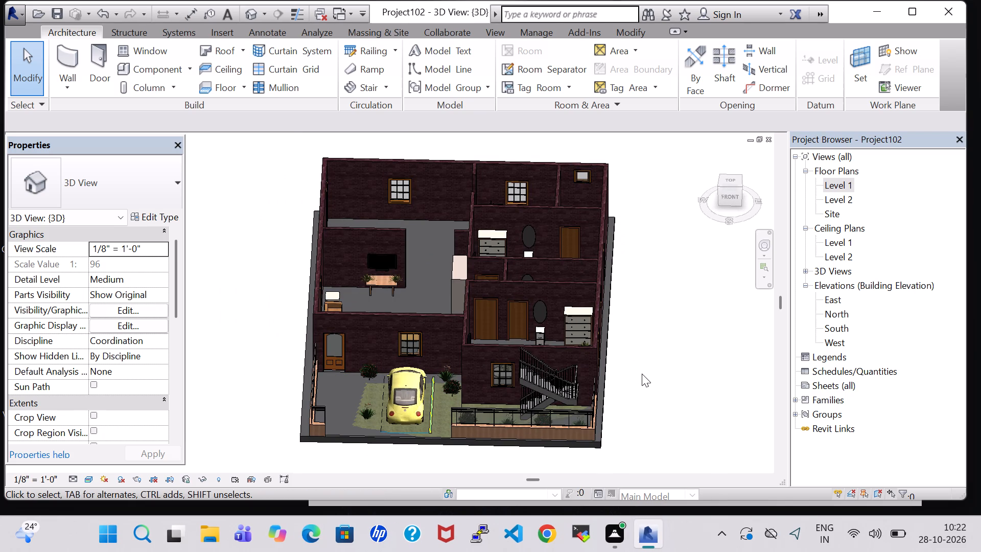
left_click(362, 395)
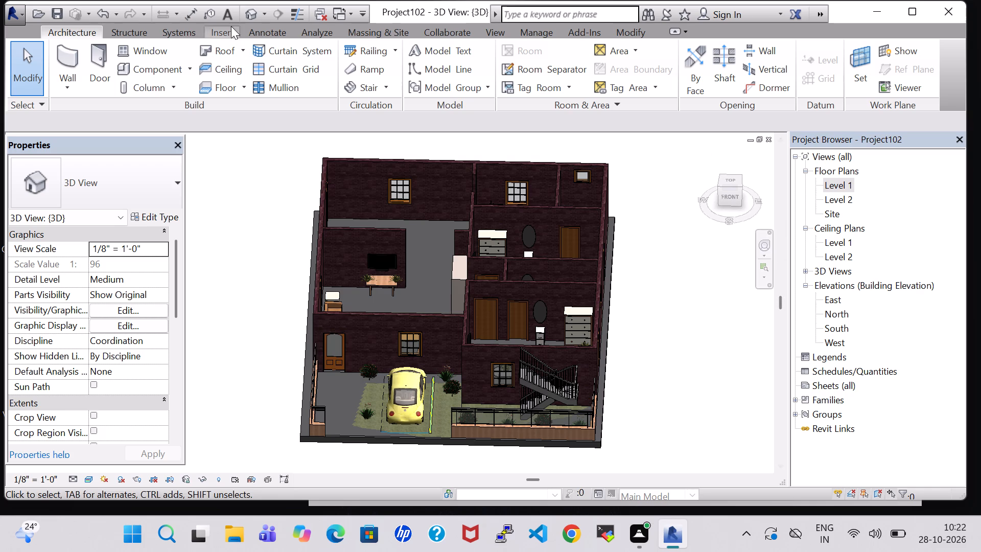
left_click(247, 11)
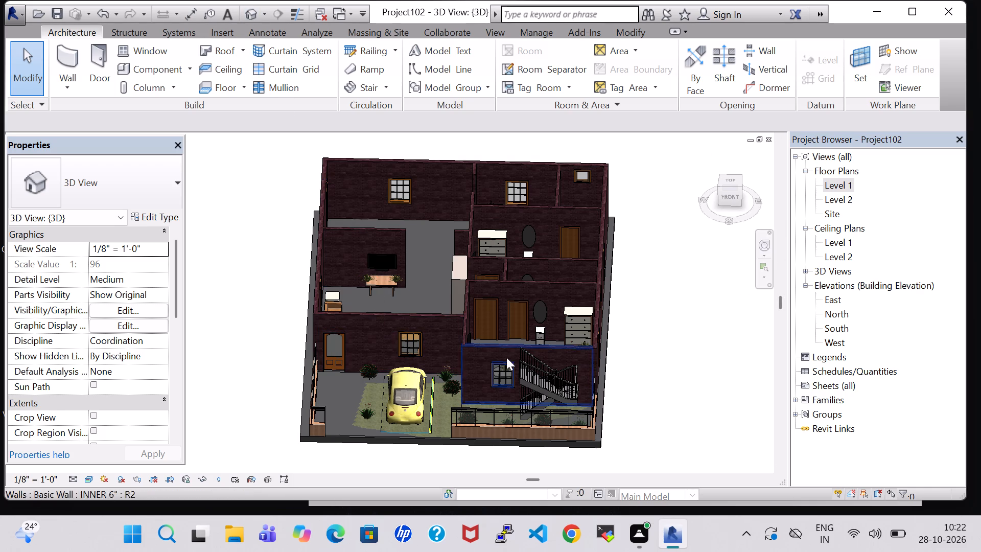
middle_click_drag(658, 291, 655, 375, "shift")
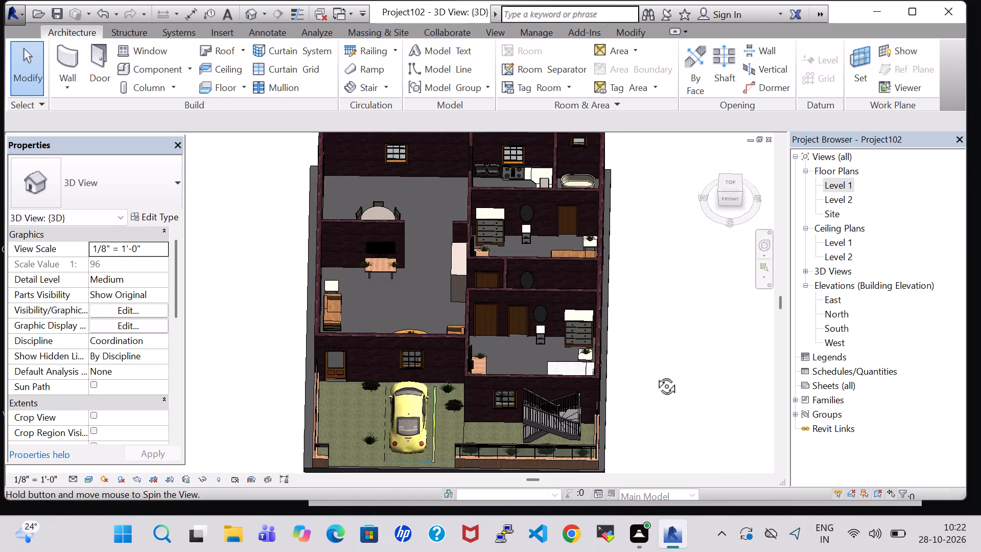
middle_click_drag(655, 375, 655, 376, "shift")
middle_click_drag(655, 376, 649, 281)
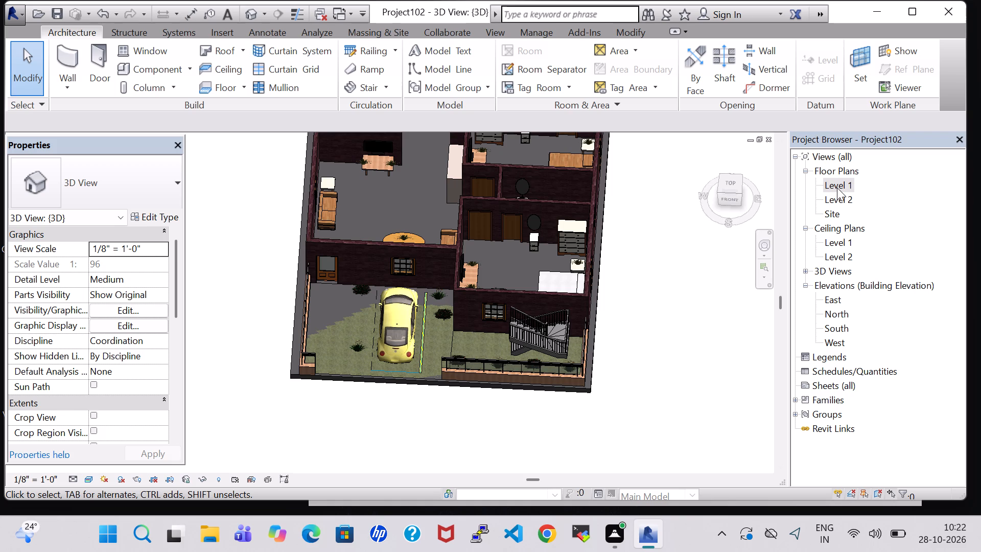
In the Level 1 plan, start a Generic - 12" footprint roof based on Level 2; sketch its back edge about 42'-9" long and its full bedroom-side edge.
double_click(833, 188)
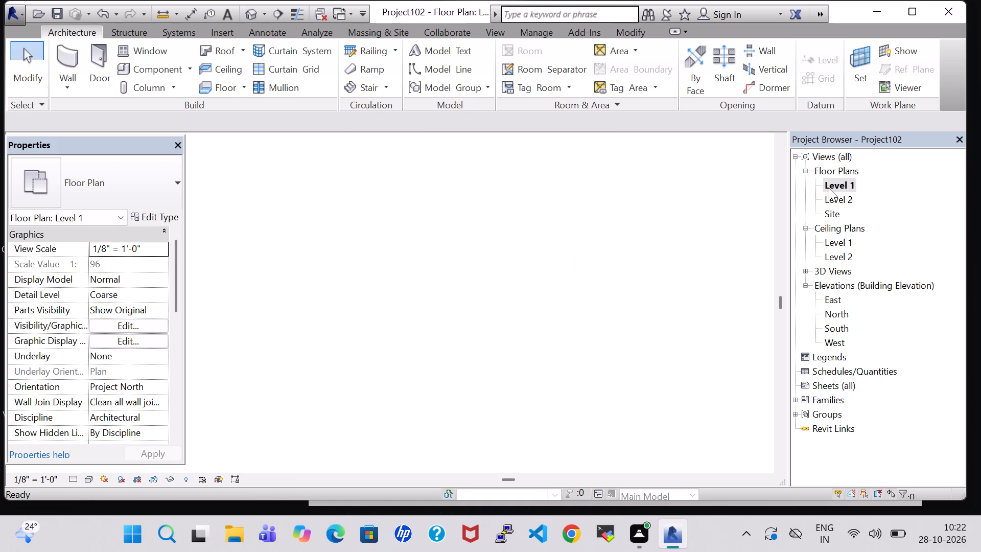
scroll(403, 300, "down", 8)
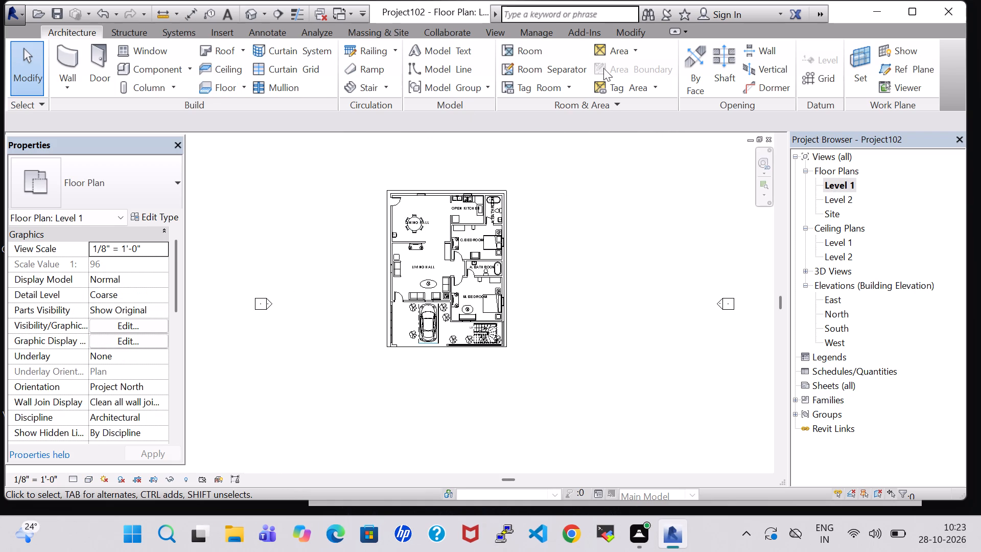
left_click(203, 50)
left_click(461, 297)
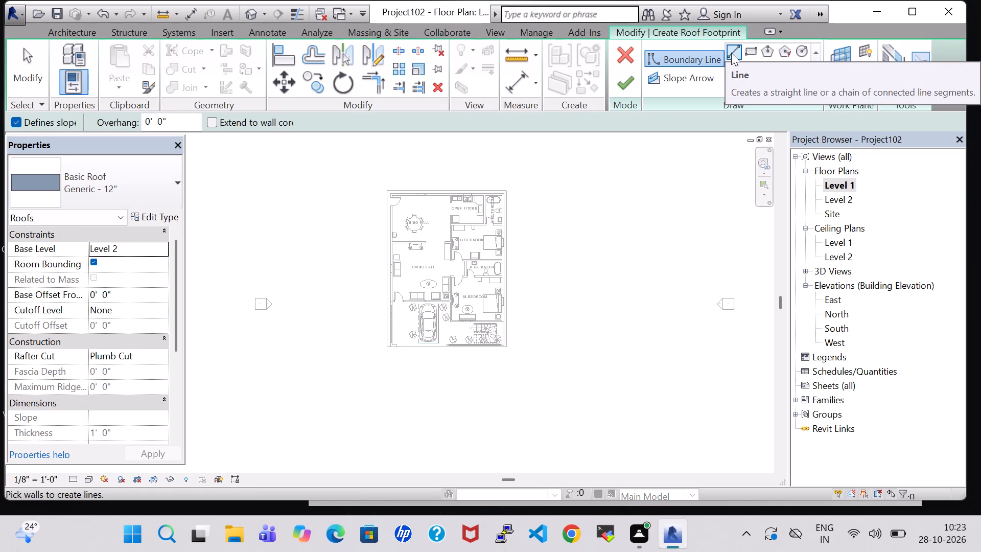
left_click(736, 52)
scroll(416, 188, "up", 5)
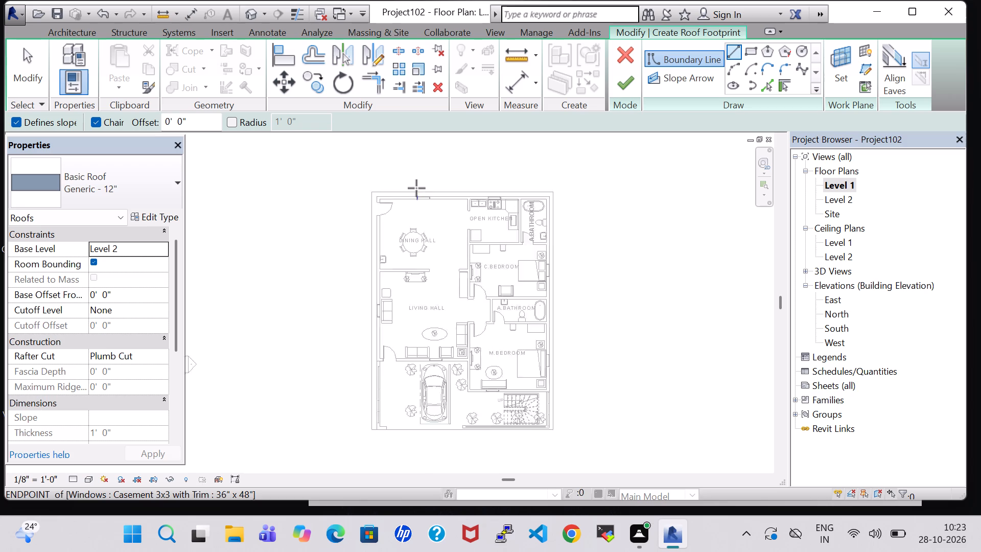
scroll(416, 188, "up", 1)
left_click(347, 196)
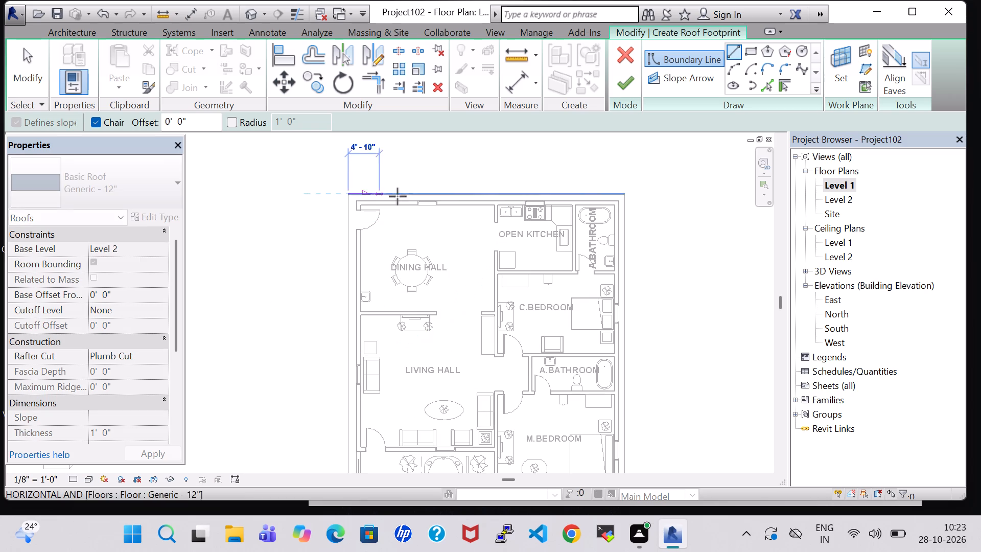
left_click(626, 195)
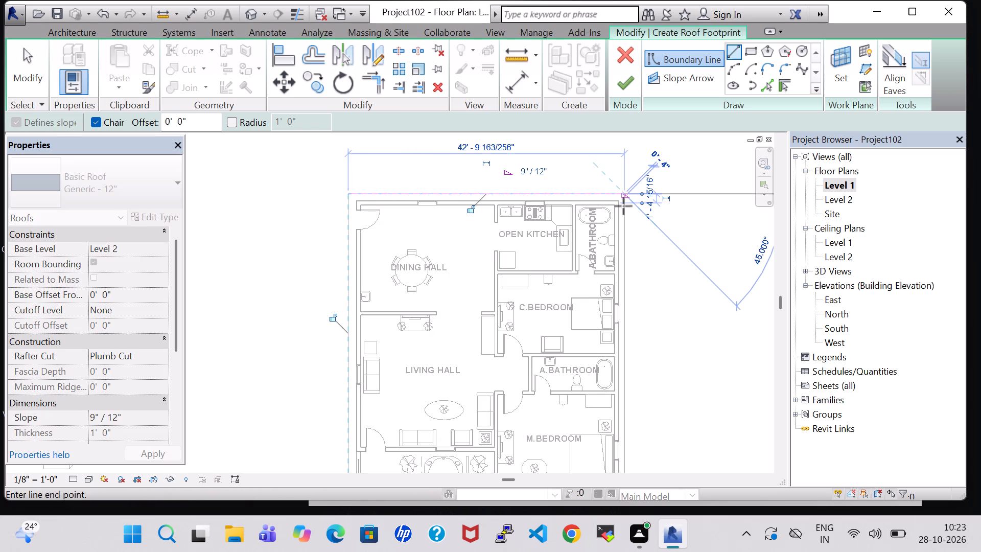
middle_click_drag(628, 409, 617, 250)
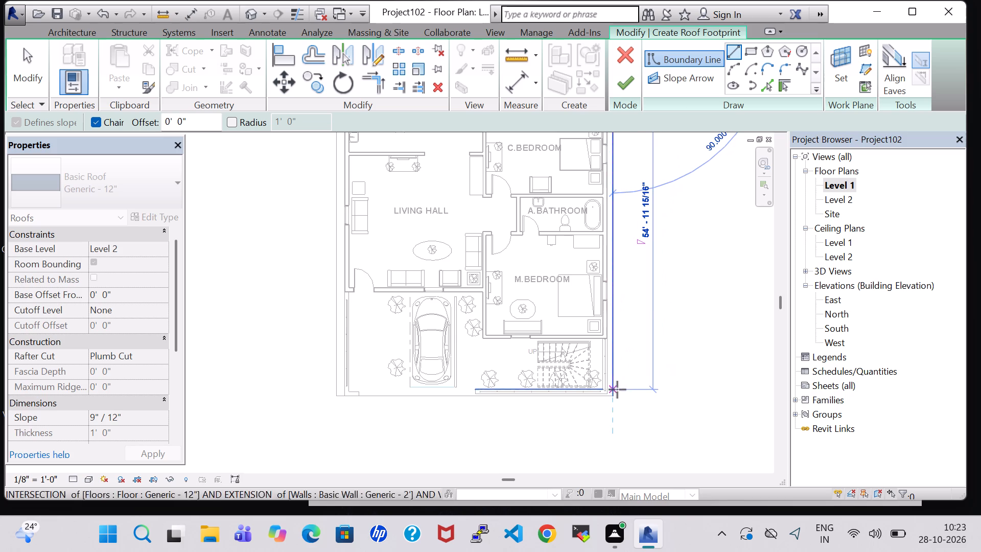
left_click(615, 396)
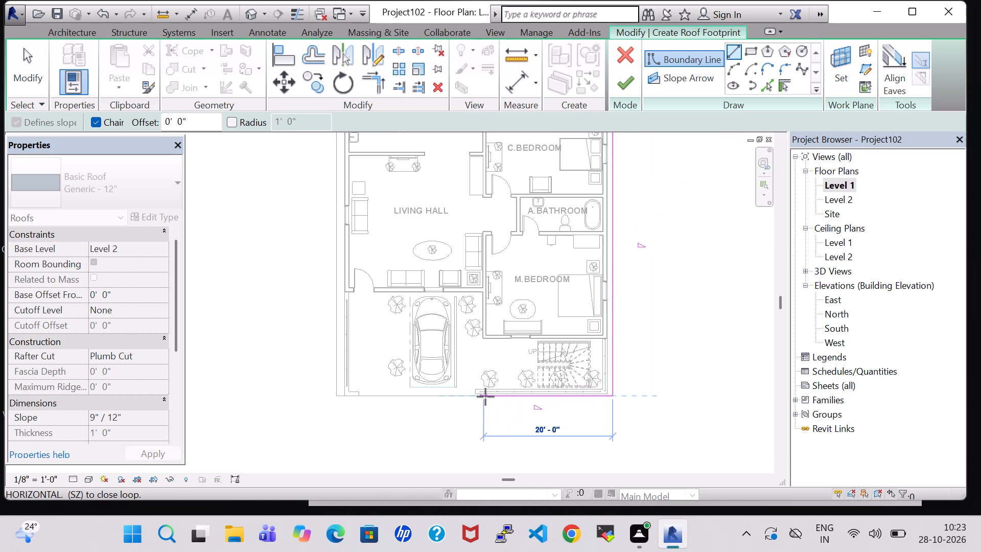
Close the roof boundary with a front edge about 20'-4" long, stepping back around the car parking to the living hall's front wall and up its outer side.
left_click(481, 397)
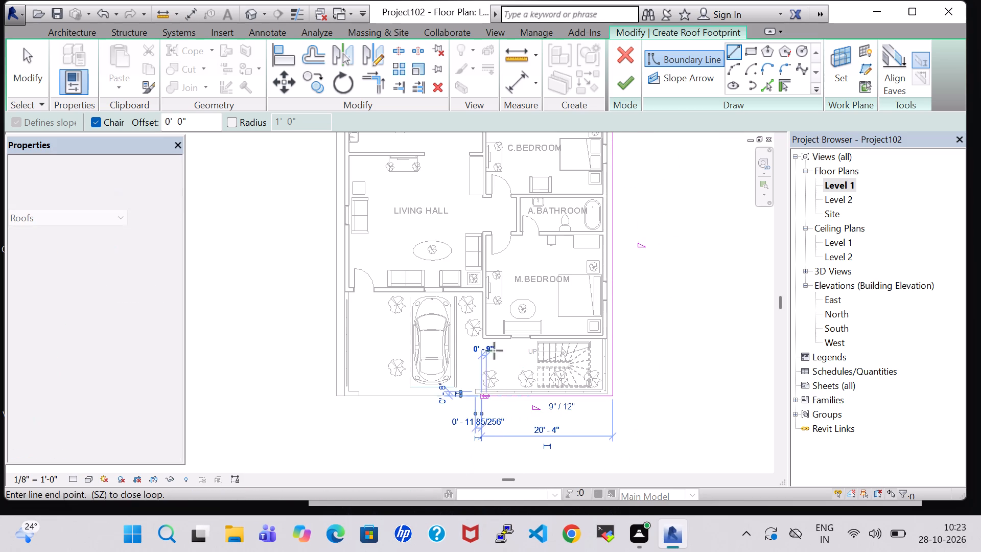
left_click(483, 293)
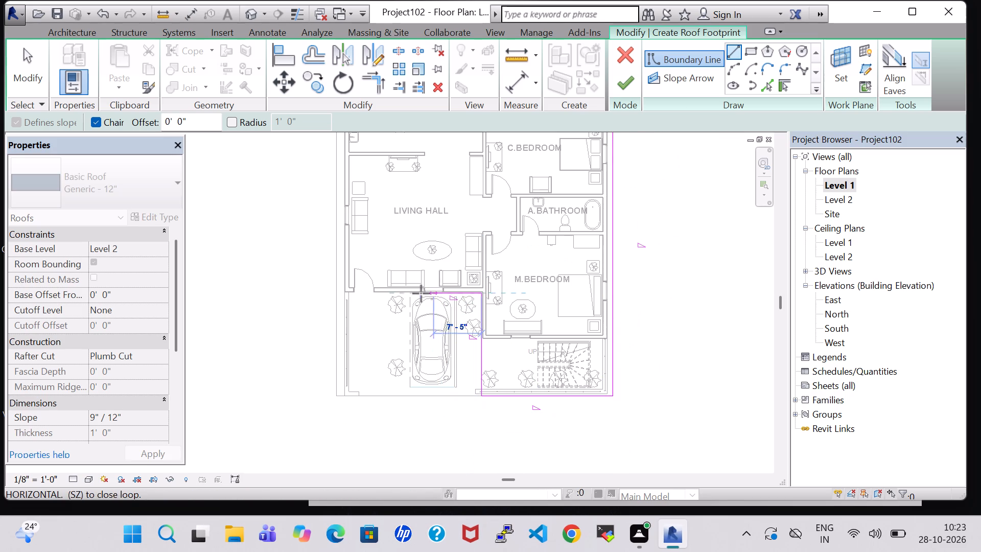
left_click(335, 293)
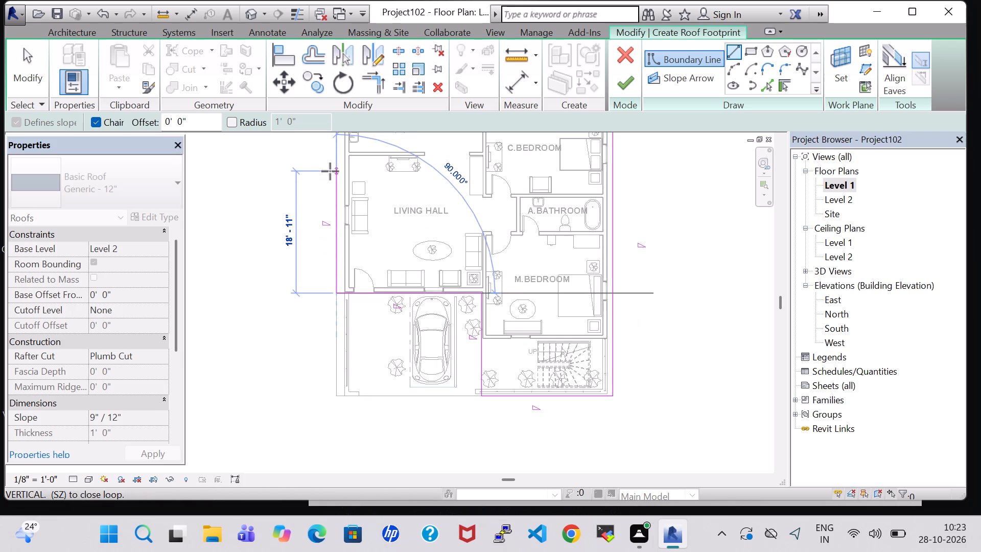
middle_click_drag(330, 171, 361, 403)
scroll(361, 403, "up", 1)
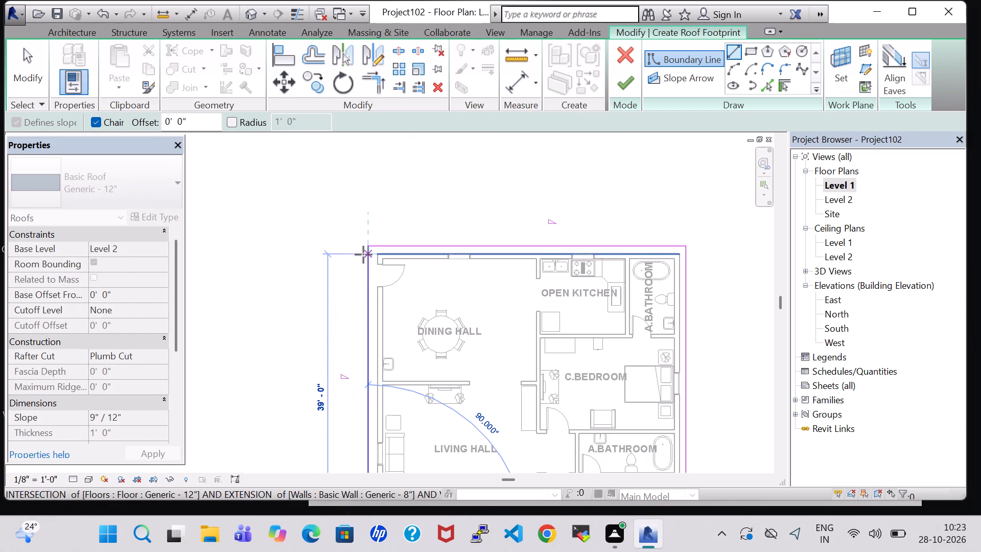
left_click(364, 245)
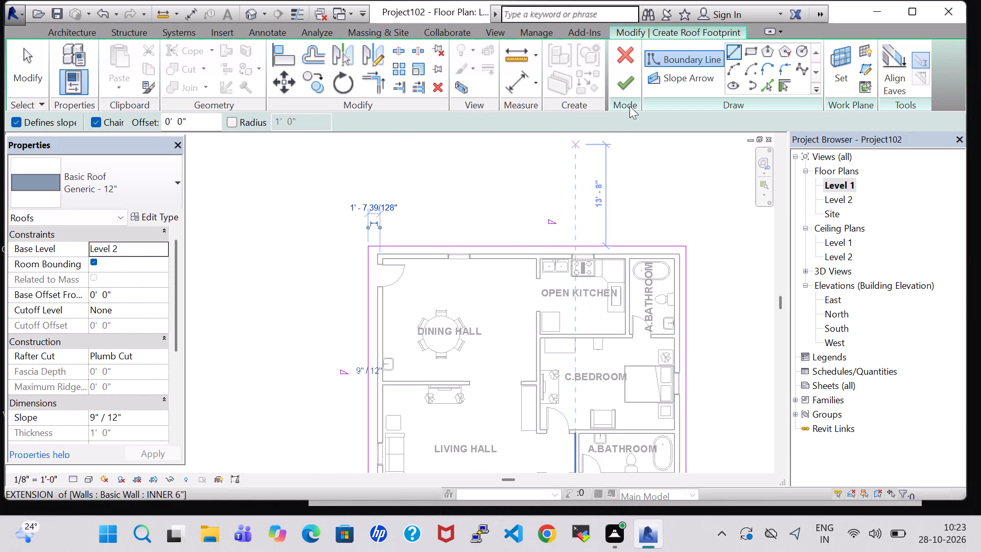
Finish the roof footprint and attach the highlighted walls to the roof.
left_click(11, 120)
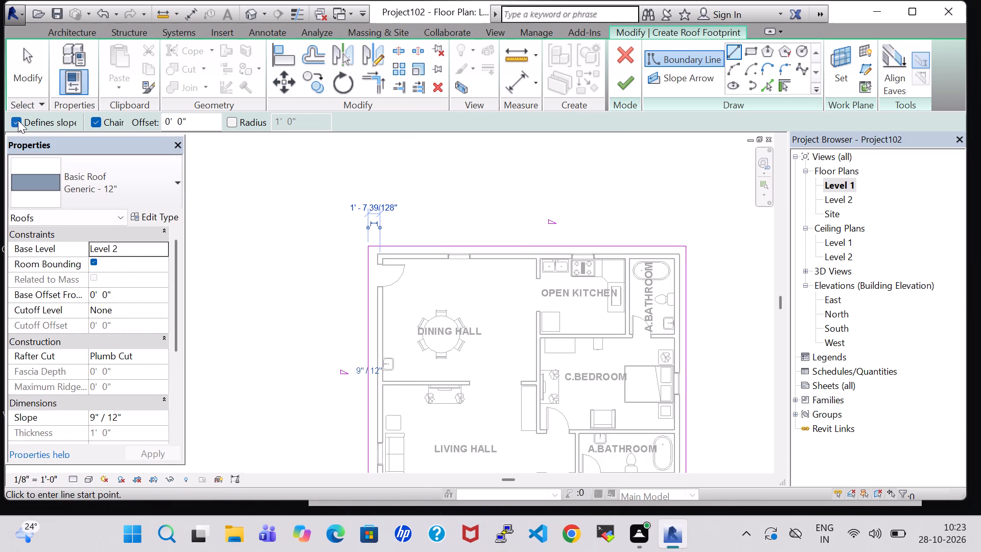
left_click(18, 120)
left_click(617, 87)
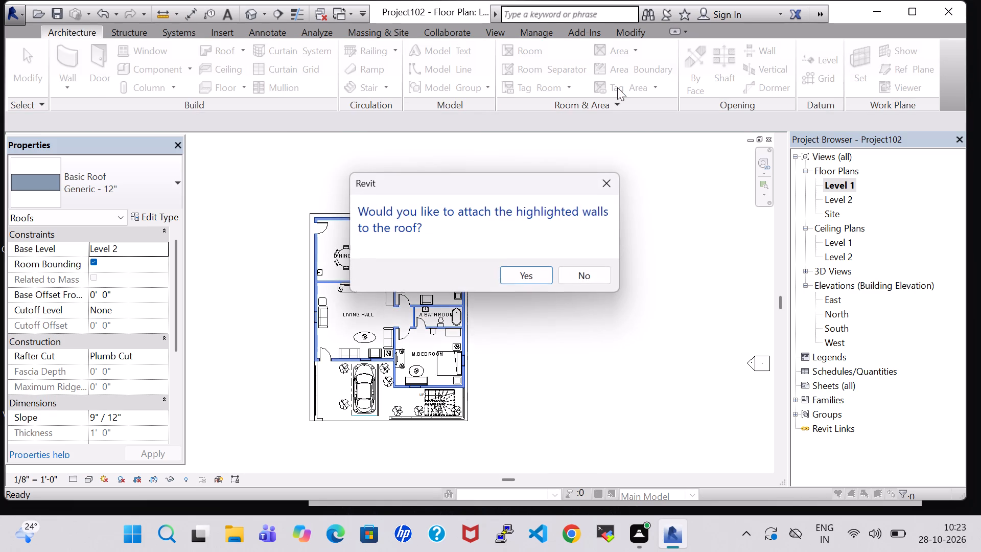
left_click(530, 278)
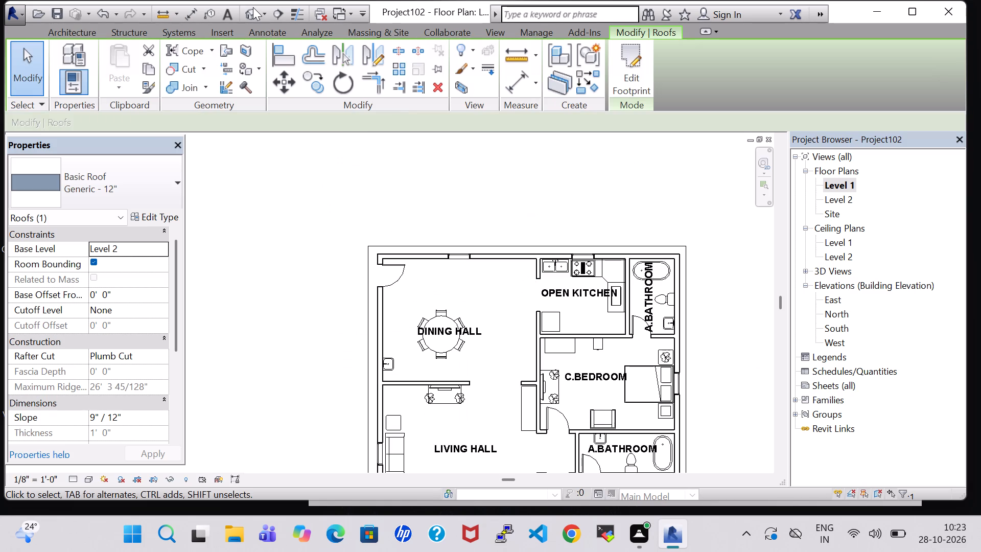
In the 3D view, edit the roof footprint, turn off Defines Roof Slope for all six boundary lines and finish the edit.
left_click(253, 7)
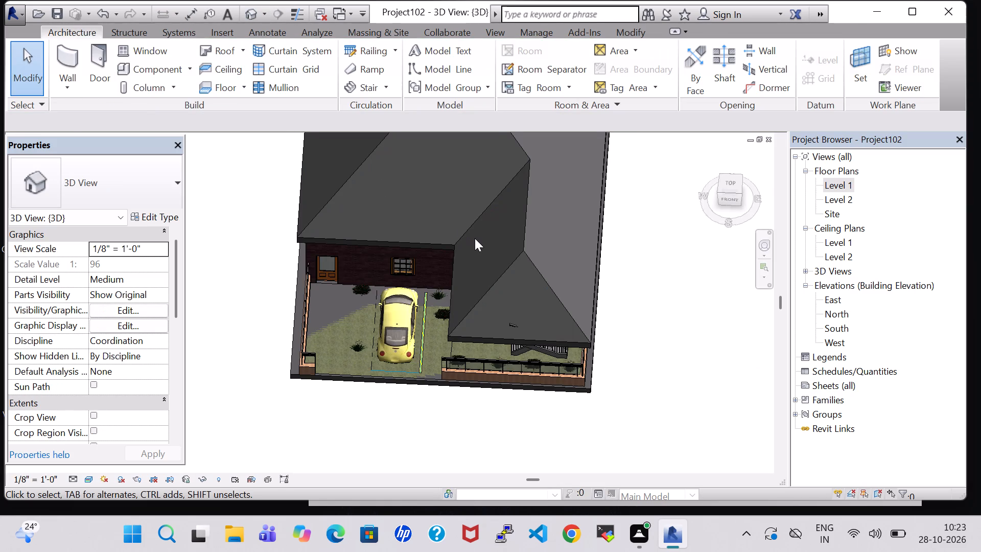
double_click(474, 225)
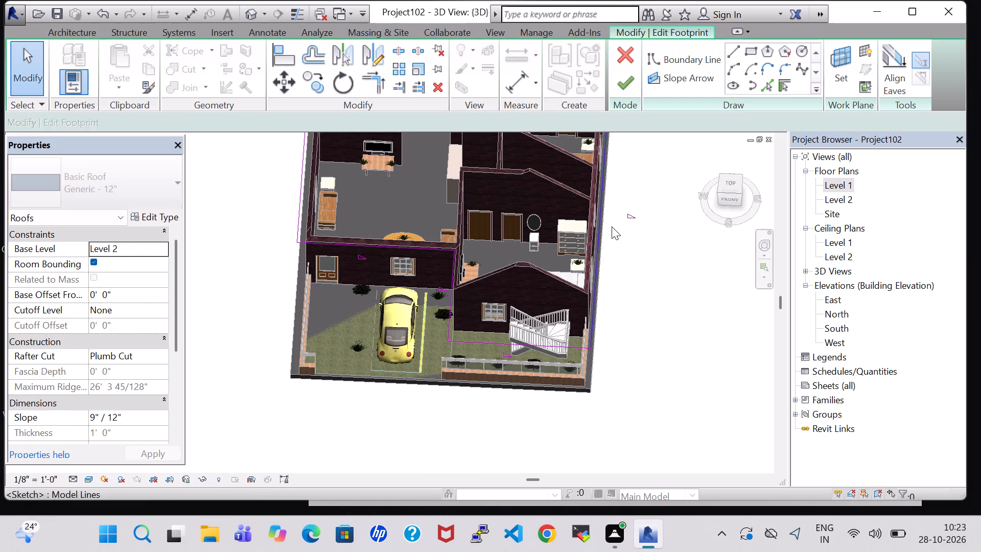
scroll(646, 286, "down", 3)
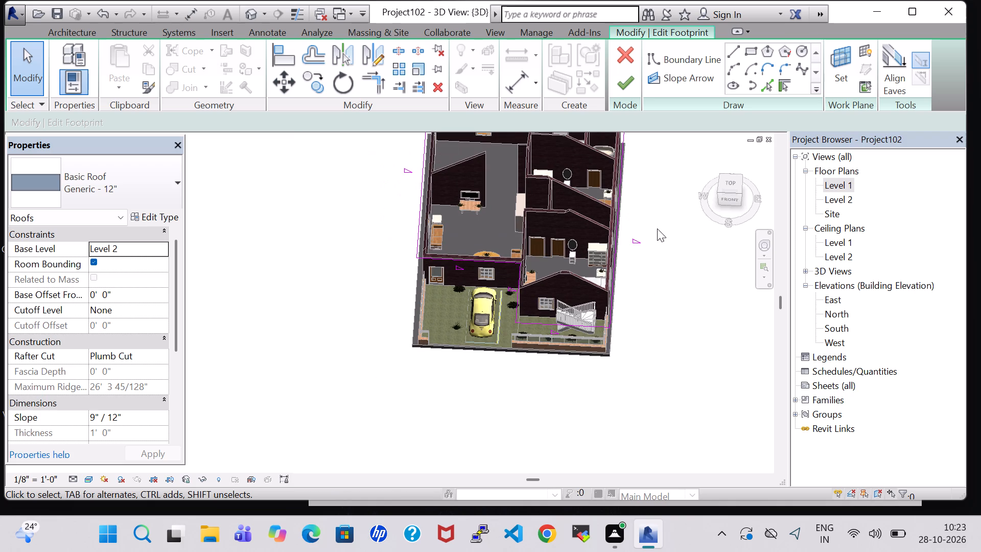
middle_click_drag(657, 228, 648, 310)
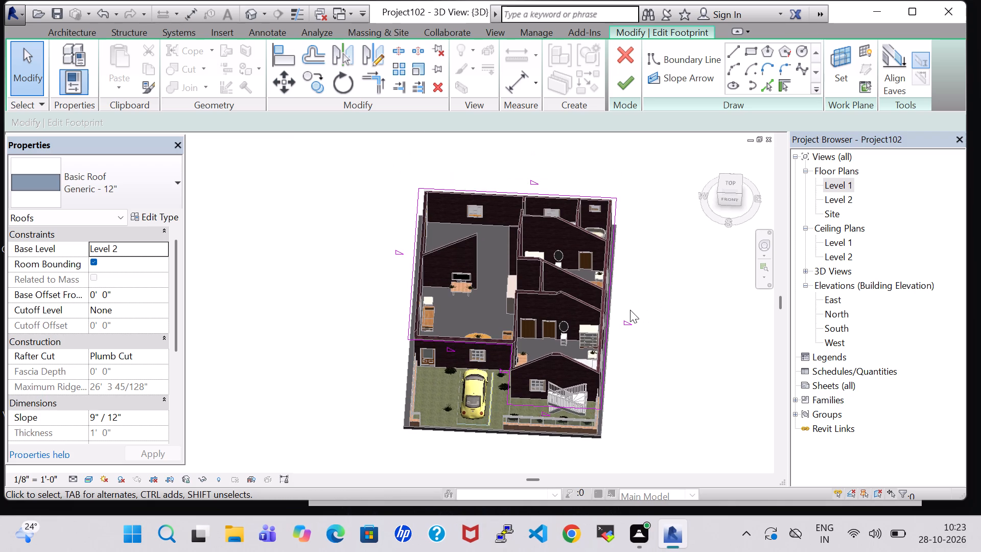
left_click(545, 195, "ctrl")
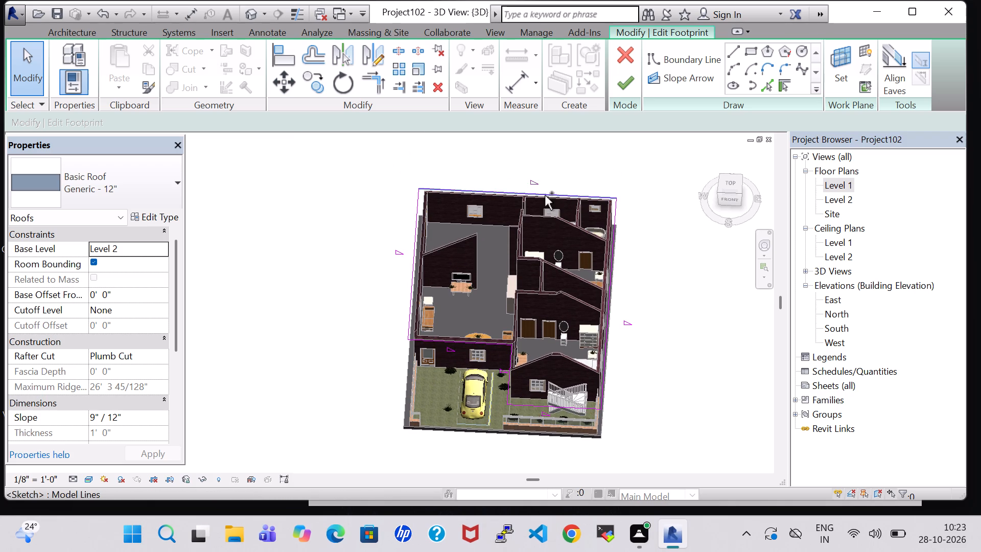
left_click(419, 220, "ctrl")
left_click(617, 232, "ctrl")
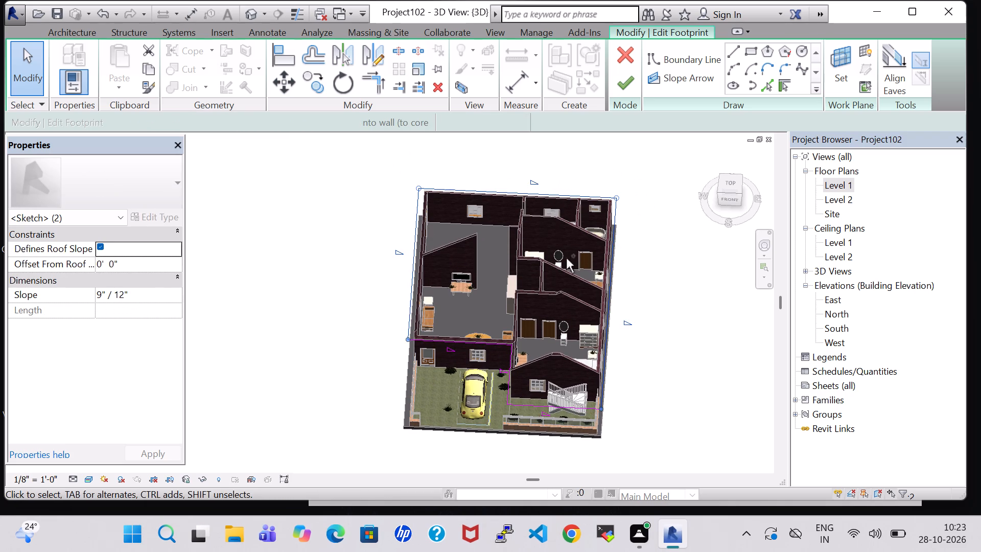
left_click(498, 341, "ctrl")
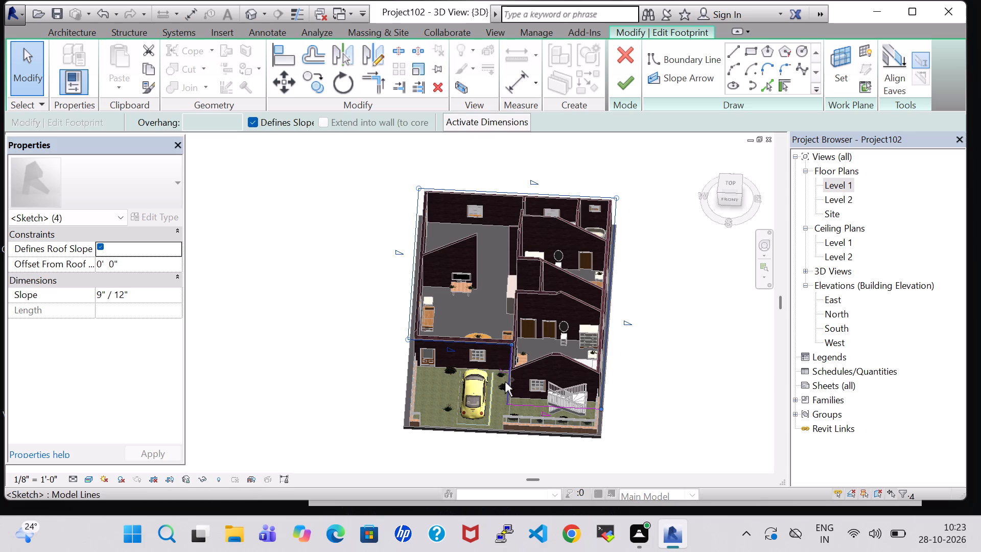
left_click(505, 382, "ctrl")
left_click(539, 408, "ctrl")
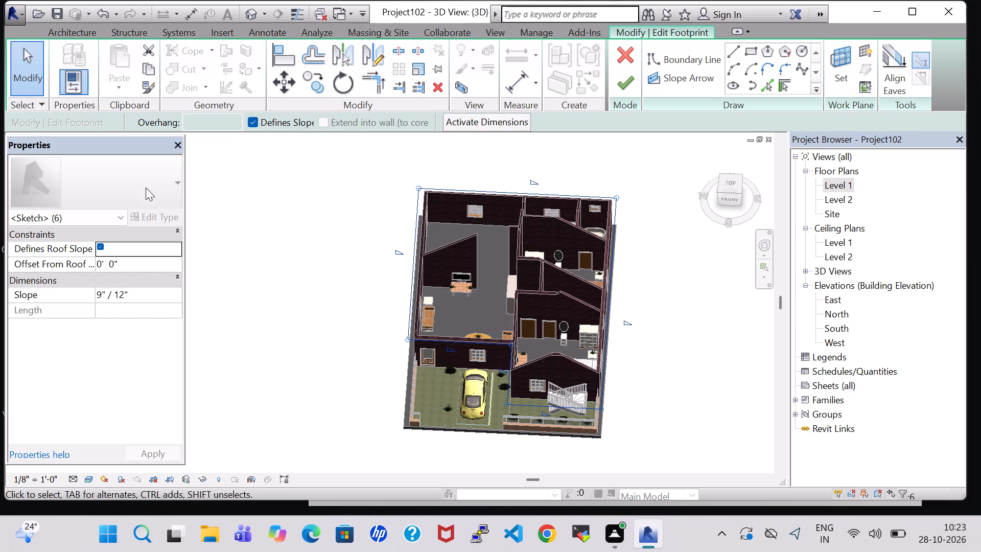
left_click(101, 247)
left_click(624, 89)
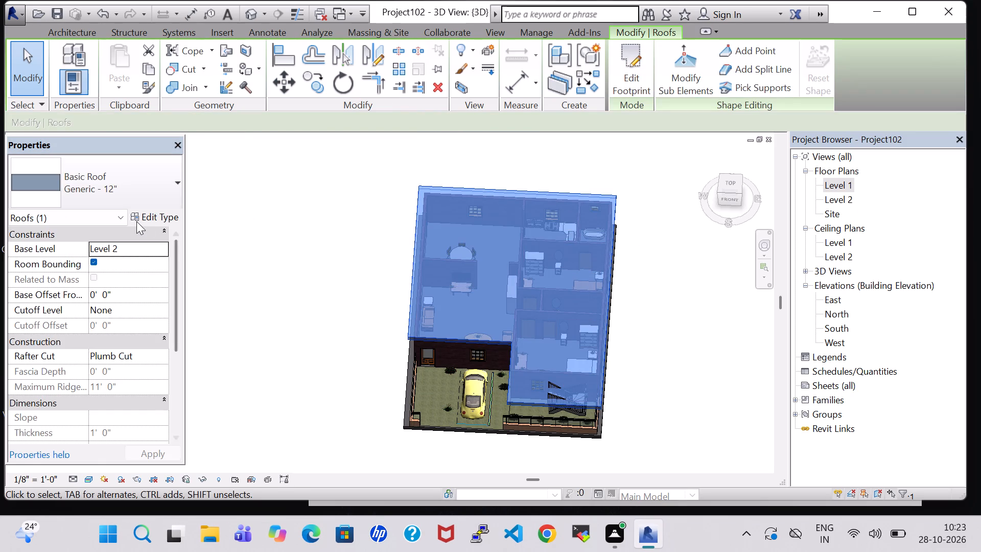
Set the Generic - 12" roof's structure layer material to Brick, Soldier Course and apply the type change.
left_click(134, 220)
left_click(494, 218)
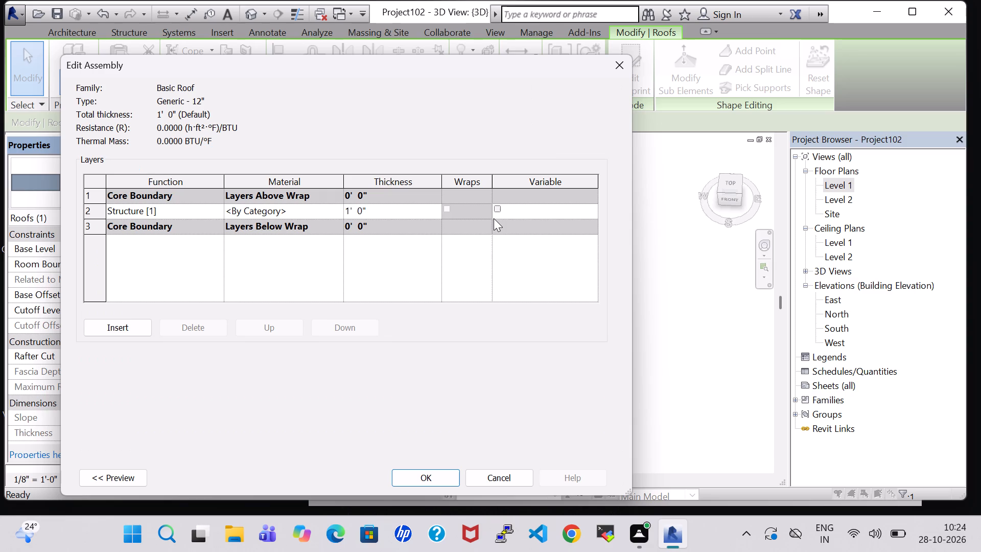
left_click(339, 208)
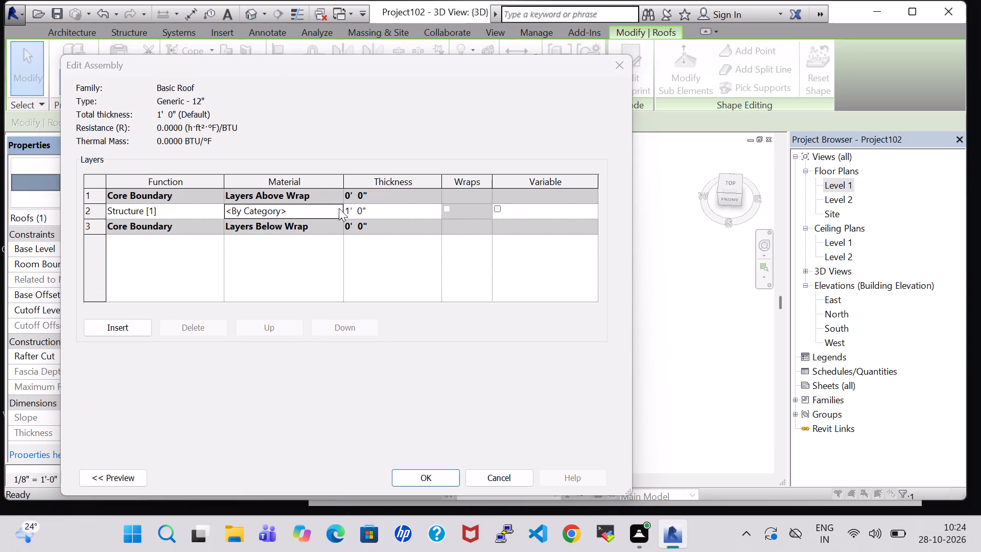
left_click(368, 315)
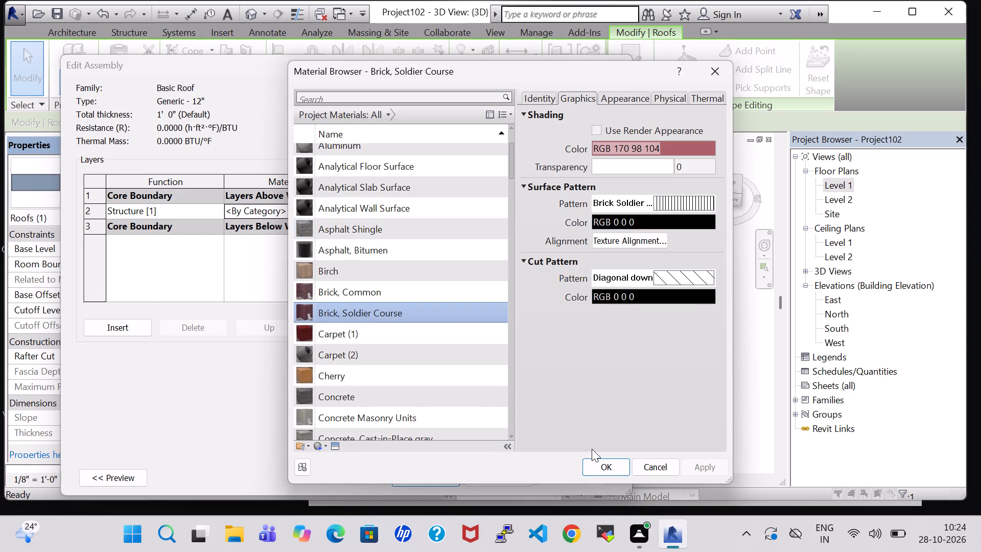
left_click(617, 468)
left_click(425, 472)
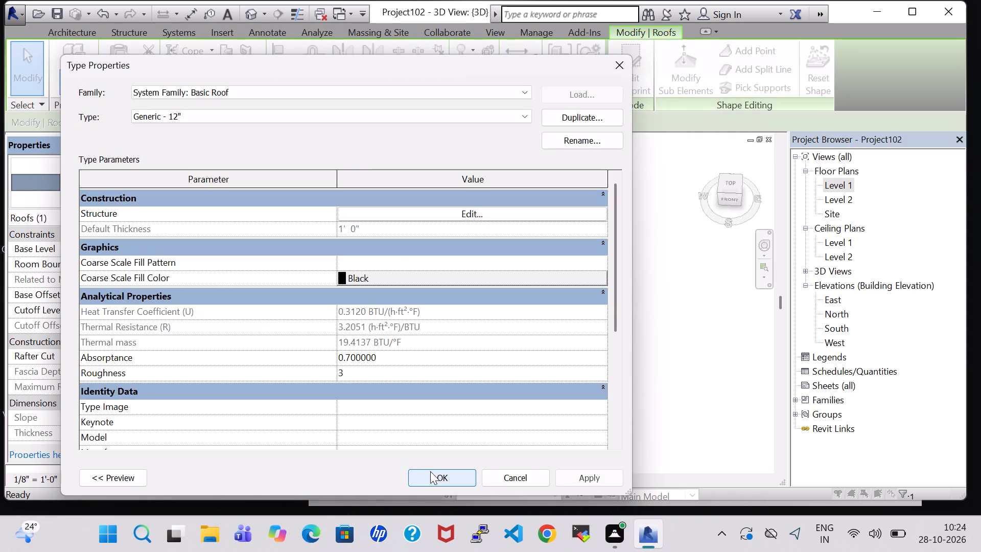
left_click(440, 476)
left_click(696, 378)
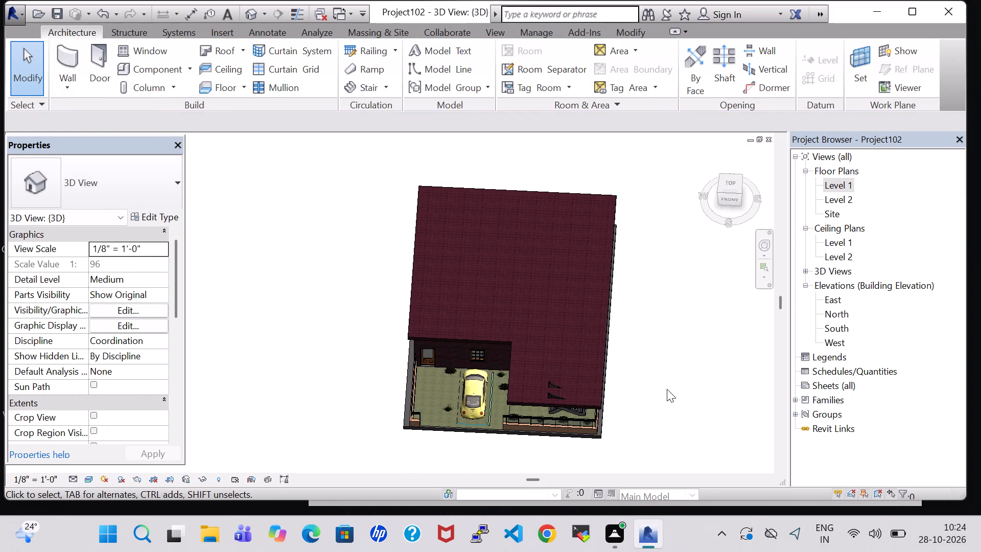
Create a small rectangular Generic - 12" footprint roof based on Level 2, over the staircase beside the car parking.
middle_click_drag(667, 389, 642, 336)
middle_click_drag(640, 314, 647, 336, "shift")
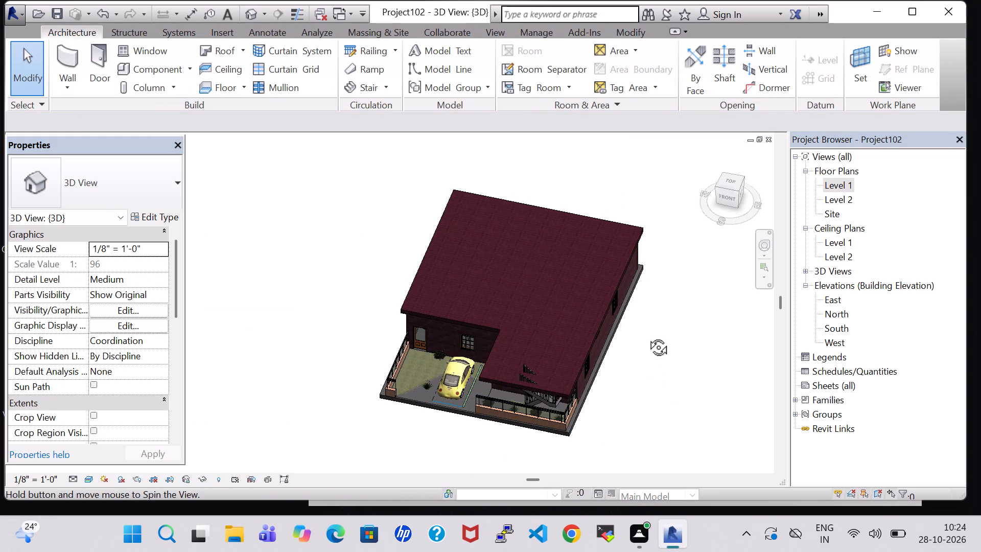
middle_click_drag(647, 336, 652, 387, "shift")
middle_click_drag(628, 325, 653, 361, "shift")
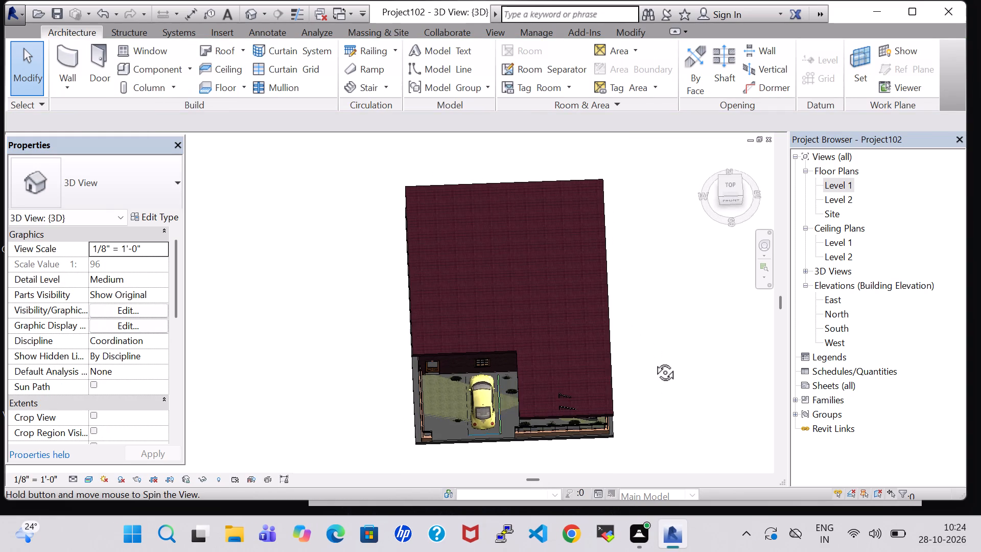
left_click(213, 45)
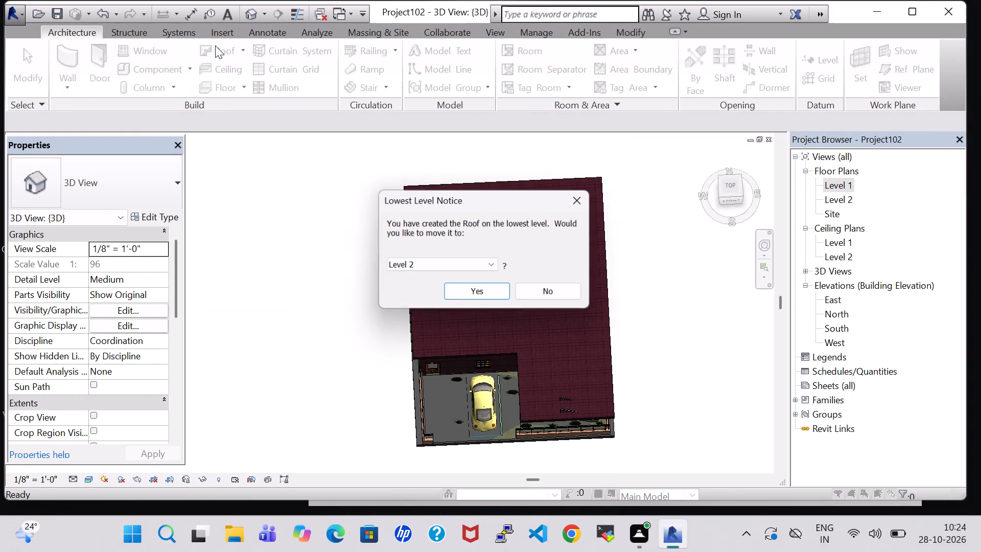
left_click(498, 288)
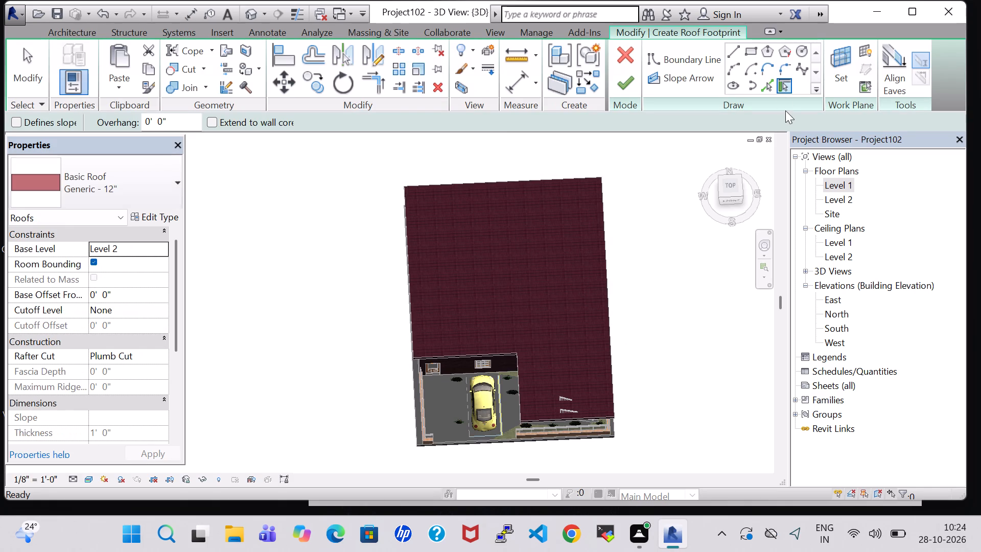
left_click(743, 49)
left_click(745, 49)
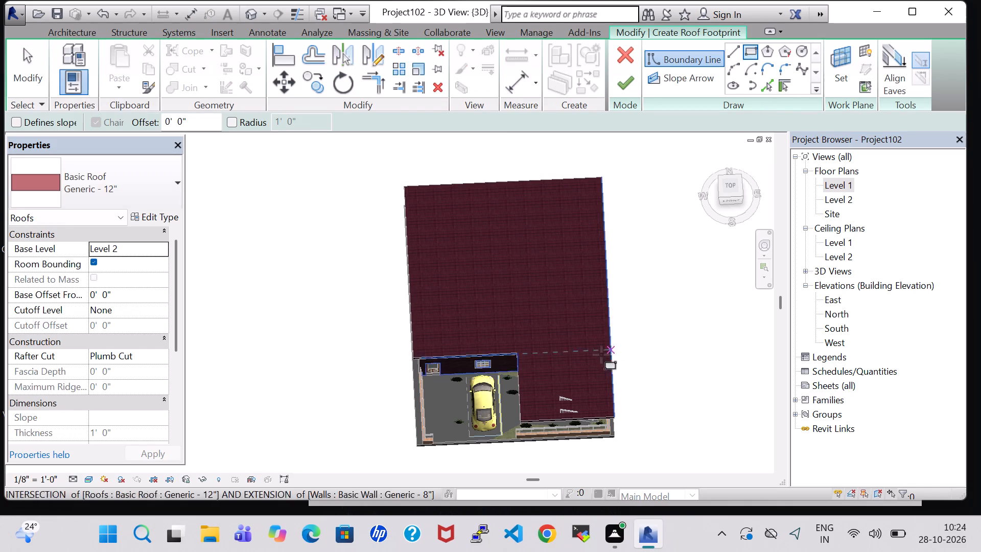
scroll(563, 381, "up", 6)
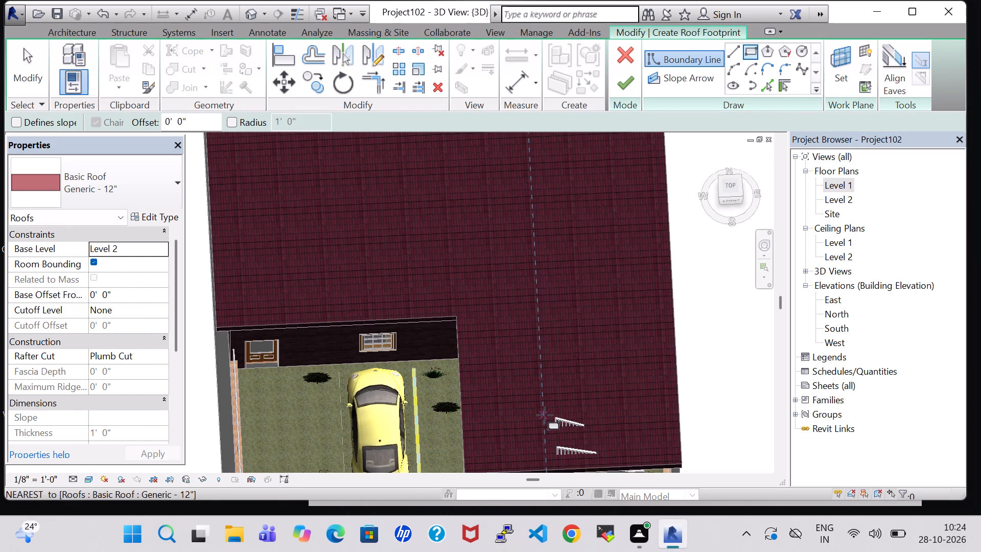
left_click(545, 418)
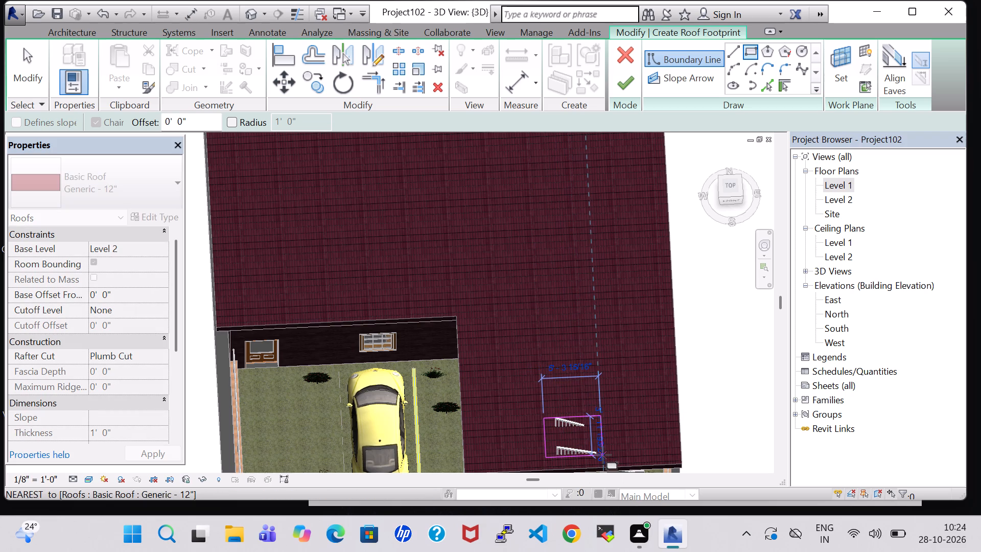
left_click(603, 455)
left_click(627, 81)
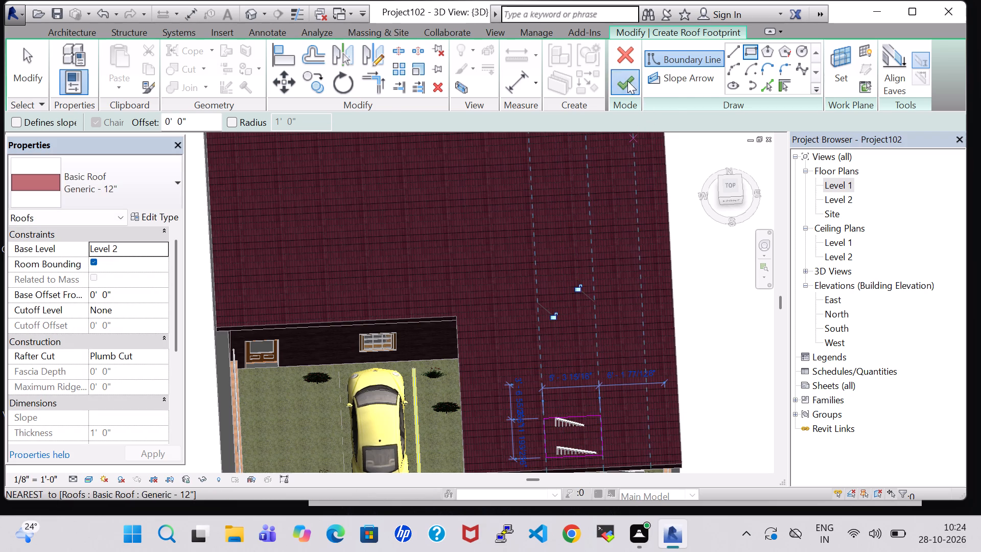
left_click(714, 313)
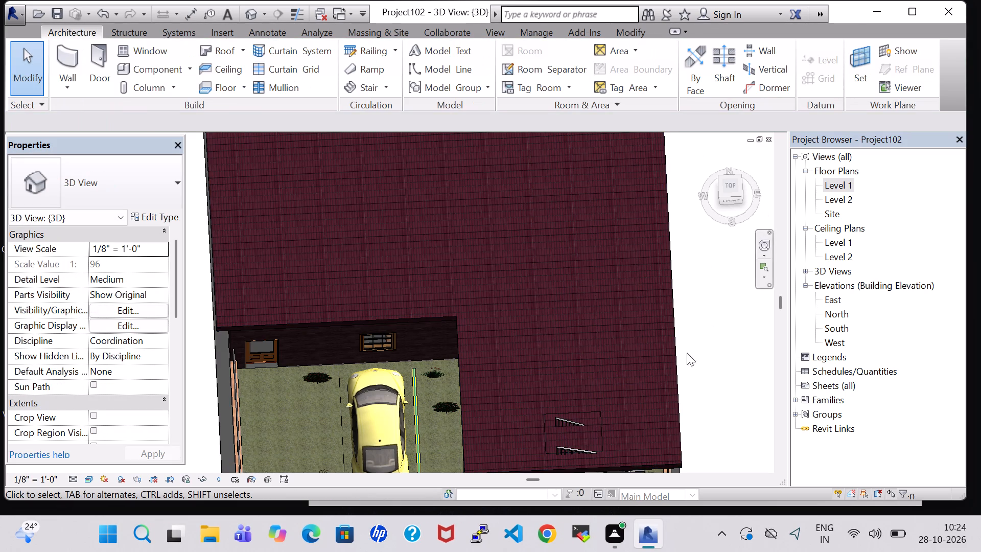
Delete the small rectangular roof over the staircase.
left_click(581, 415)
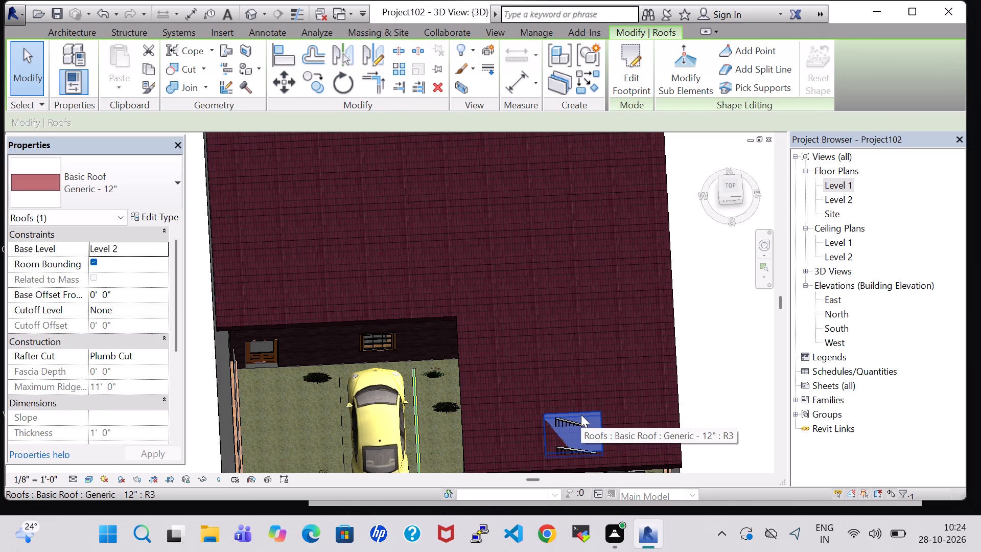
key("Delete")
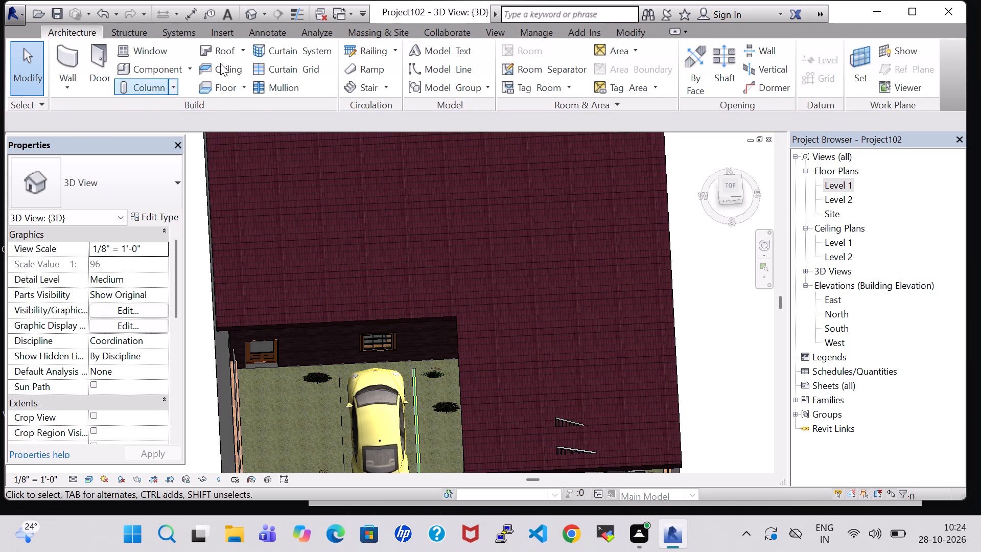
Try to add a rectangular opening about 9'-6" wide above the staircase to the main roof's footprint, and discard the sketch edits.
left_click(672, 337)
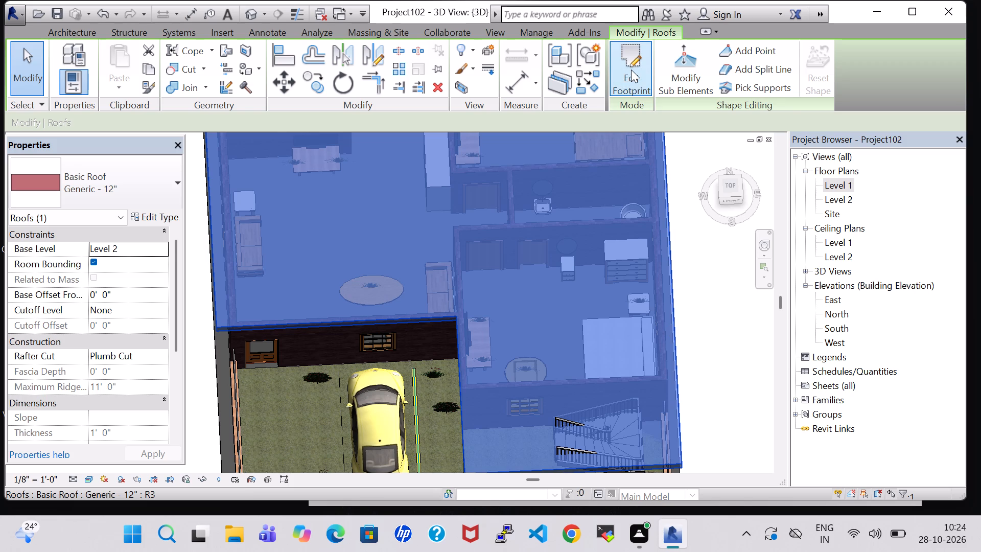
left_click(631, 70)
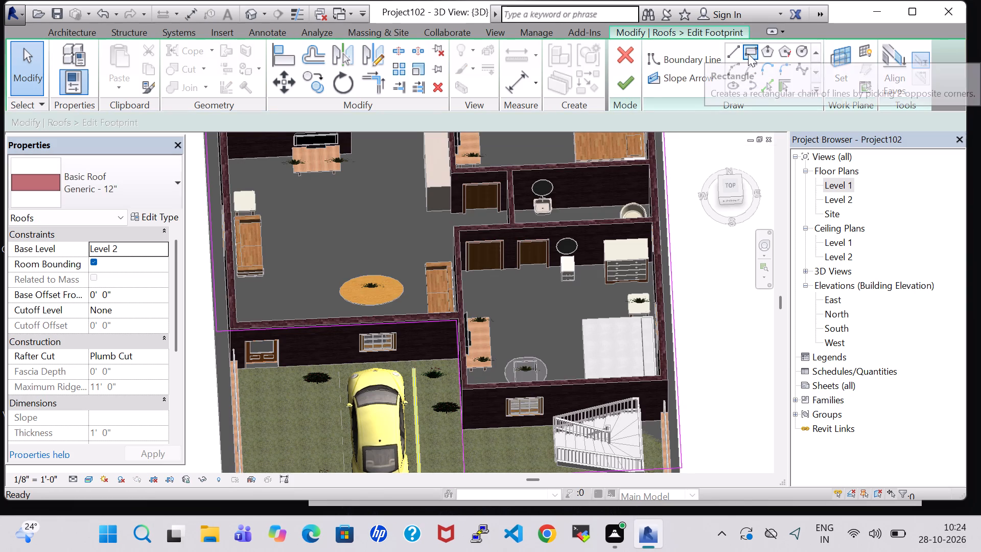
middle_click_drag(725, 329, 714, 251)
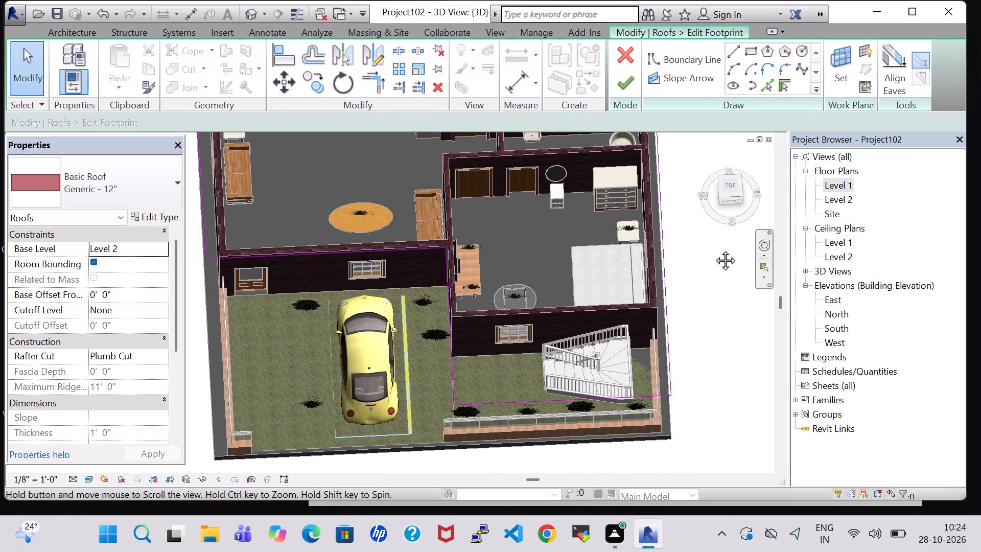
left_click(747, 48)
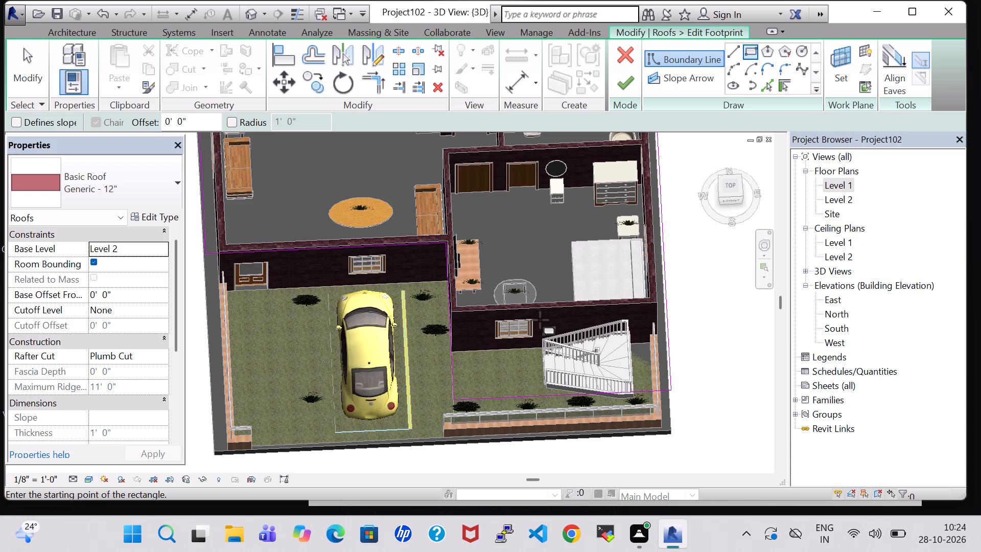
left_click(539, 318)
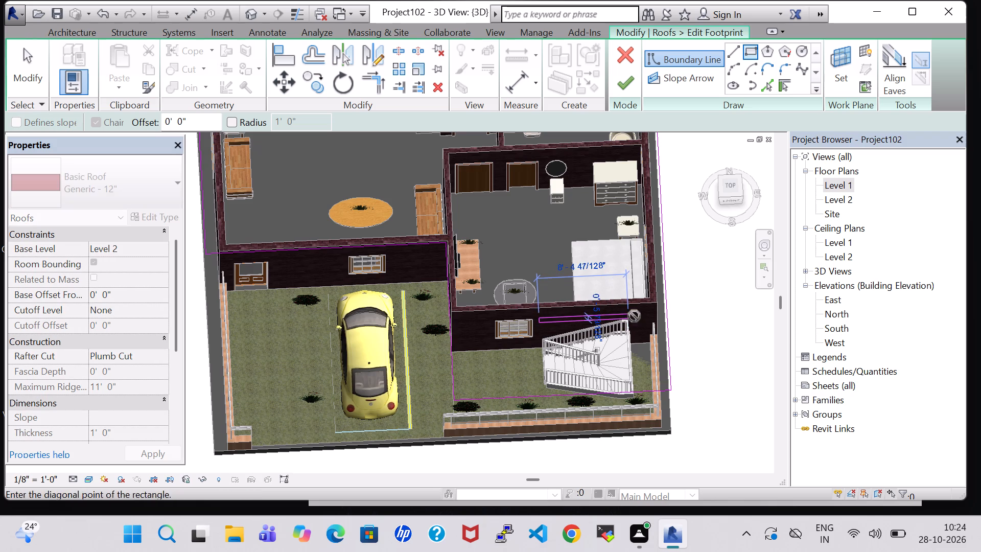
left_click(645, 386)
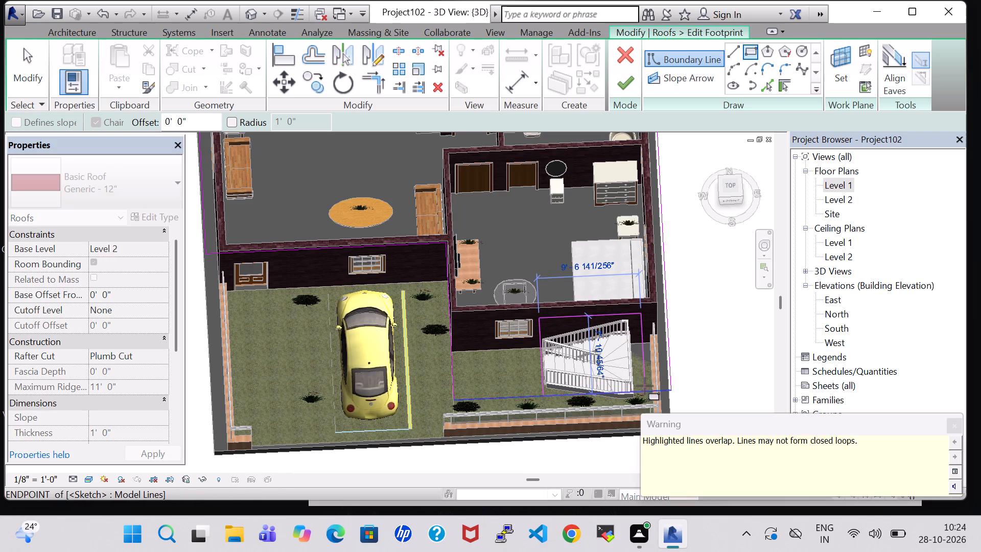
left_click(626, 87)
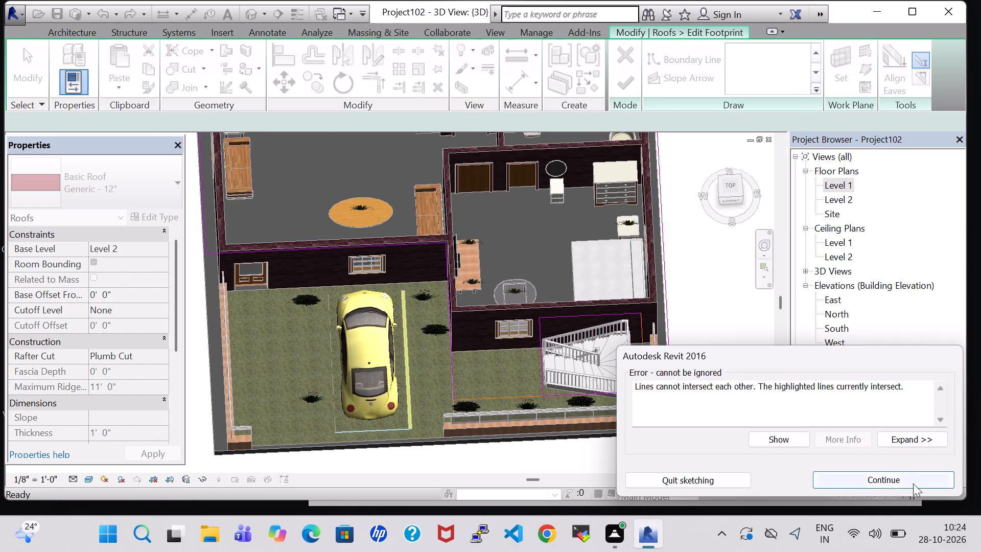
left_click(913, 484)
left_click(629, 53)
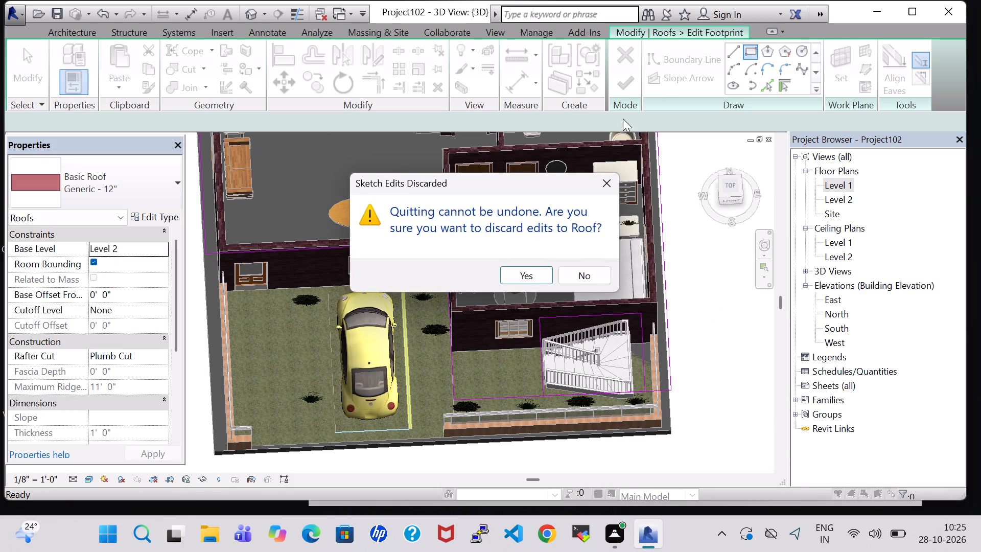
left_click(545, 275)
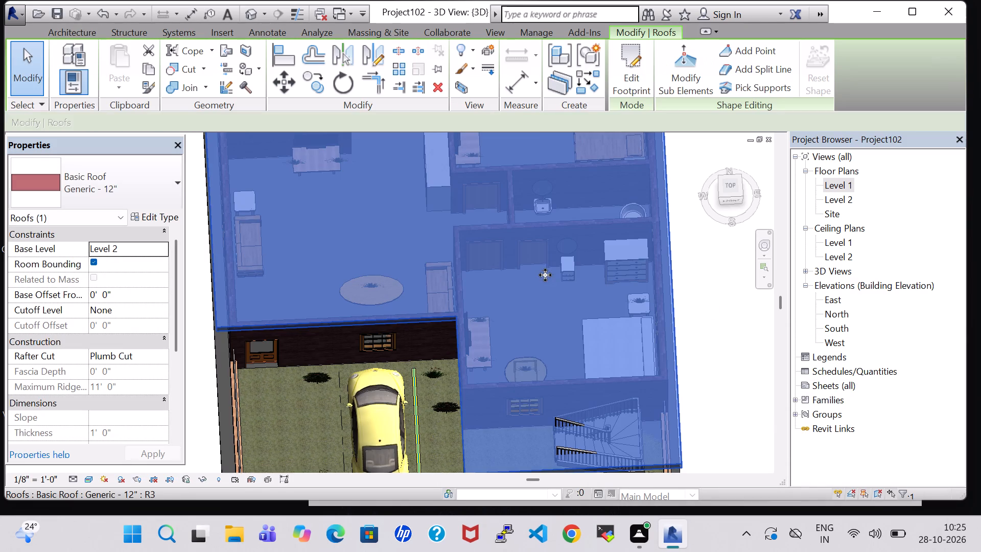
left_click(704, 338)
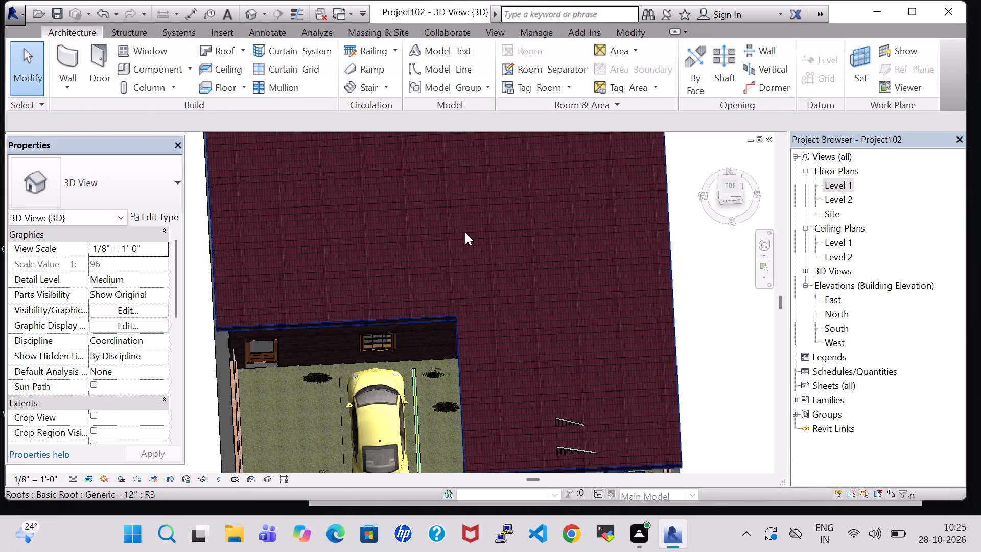
In the Level 1 plan, begin a Handrail - Rectangular railing path with a line about 43' long along the house's north edge.
middle_click_drag(477, 243, 481, 178)
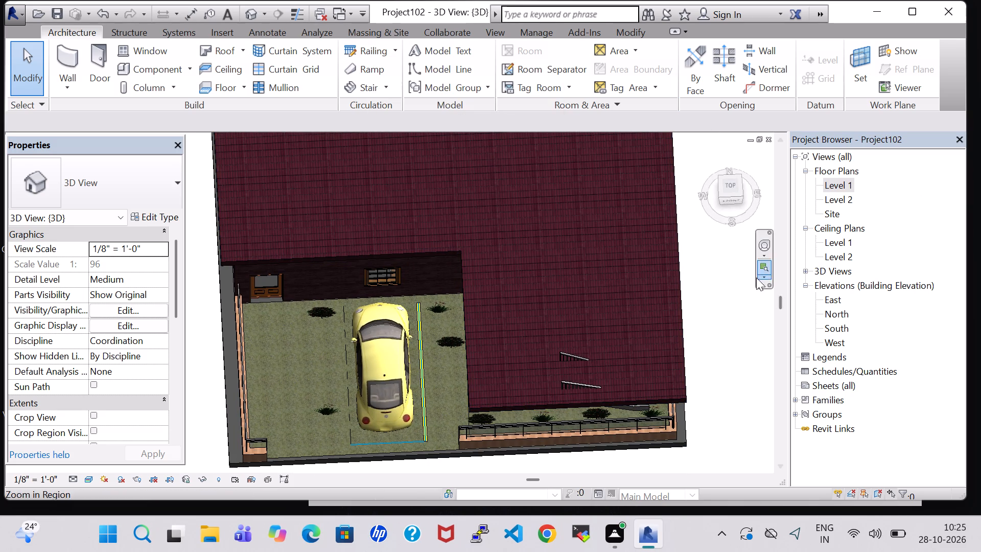
left_click(717, 301)
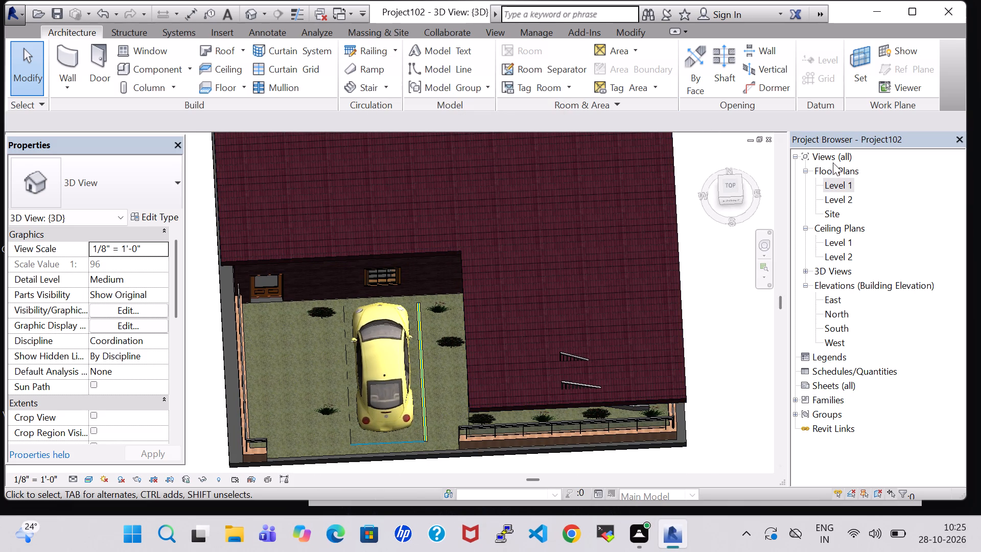
double_click(842, 188)
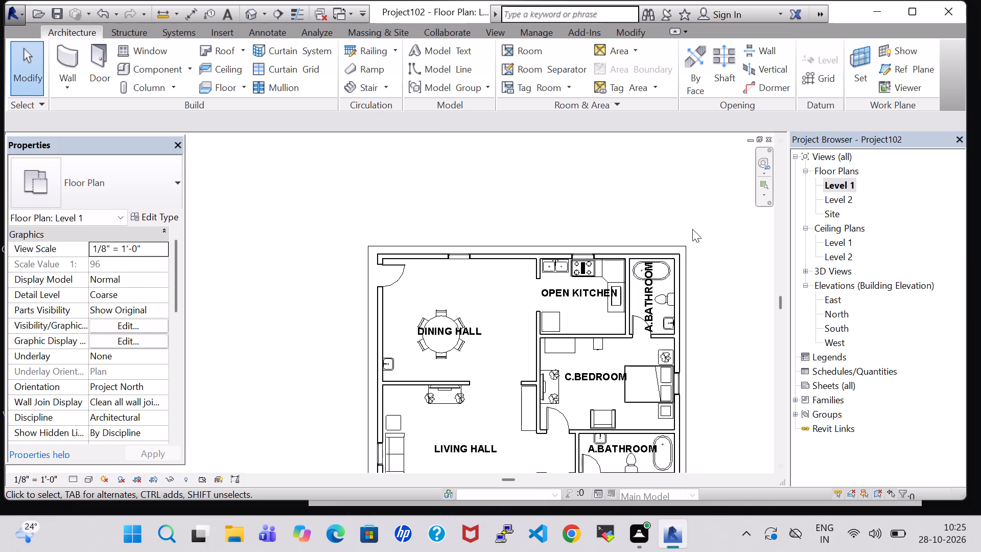
scroll(690, 233, "down", 5)
middle_click_drag(695, 244, 649, 202)
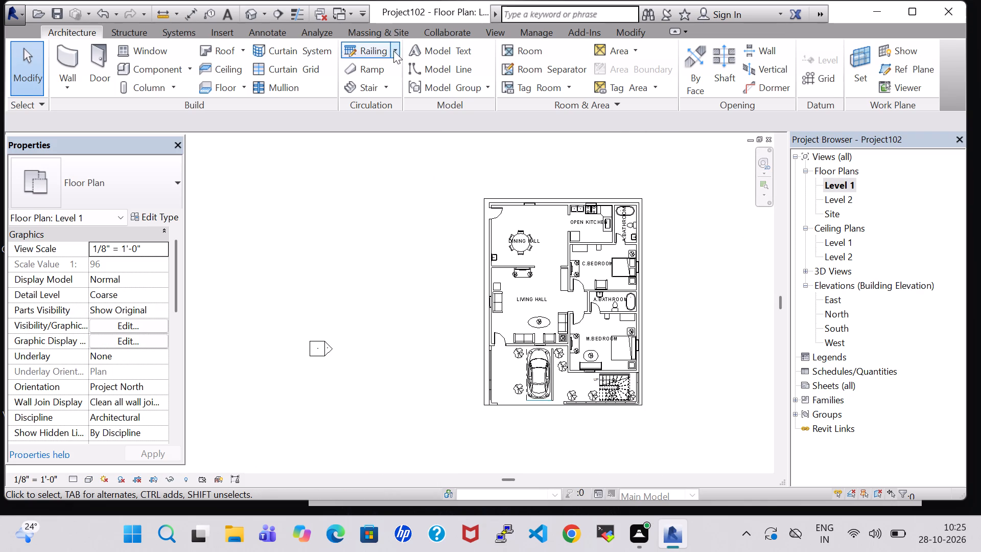
left_click(380, 52)
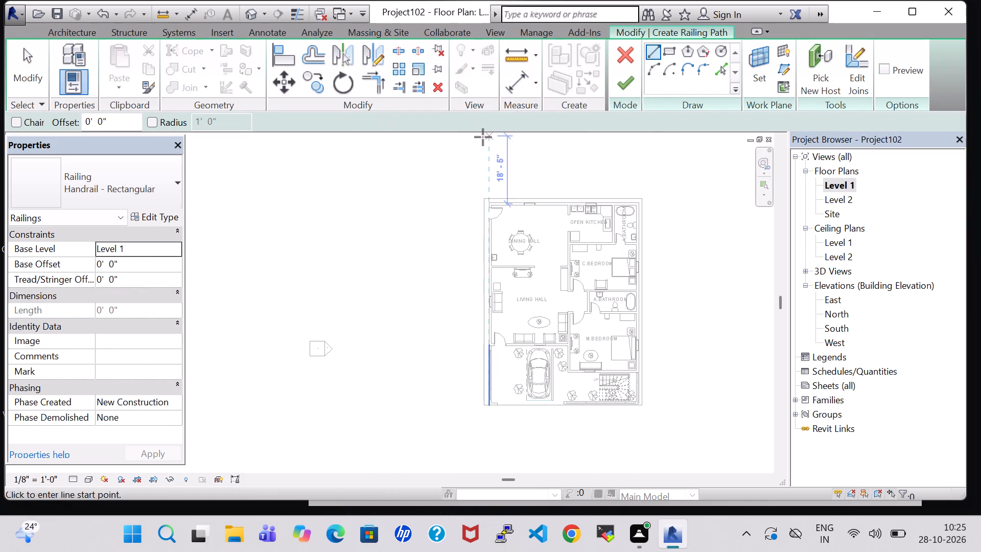
scroll(483, 137, "up", 8)
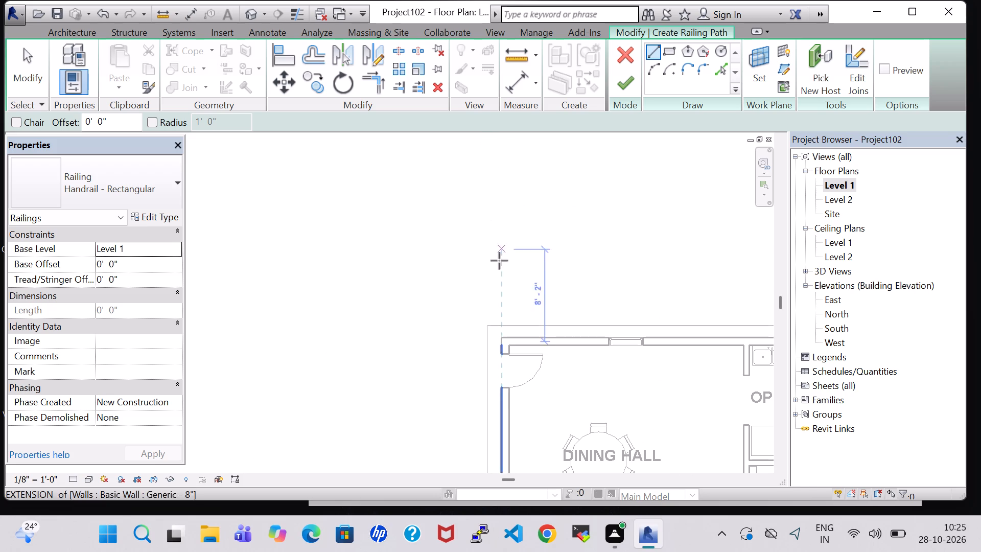
scroll(488, 337, "up", 7)
left_click(482, 324)
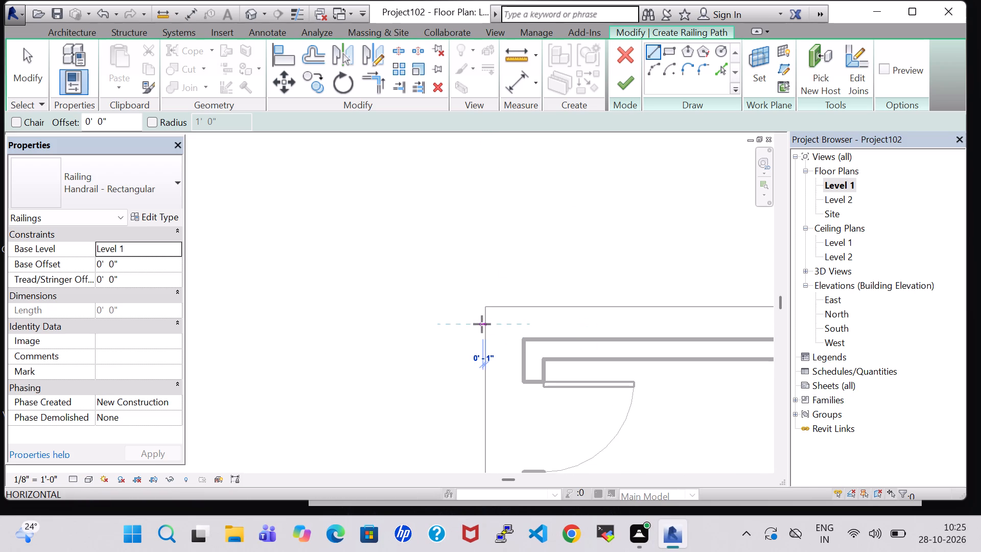
middle_click(663, 324)
middle_click_drag(663, 324, 624, 322)
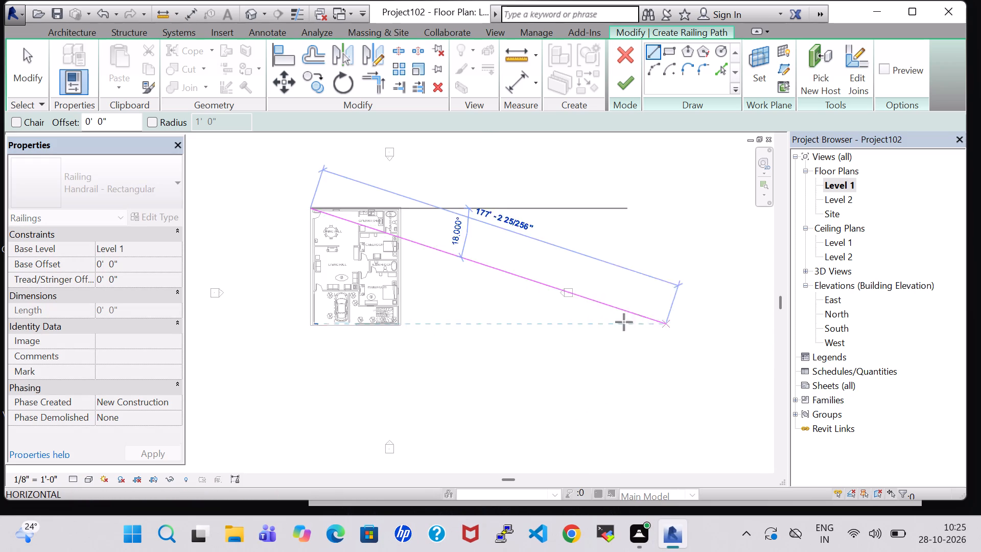
middle_click_drag(624, 322, 298, 307)
scroll(298, 307, "up", 1)
scroll(447, 190, "up", 5)
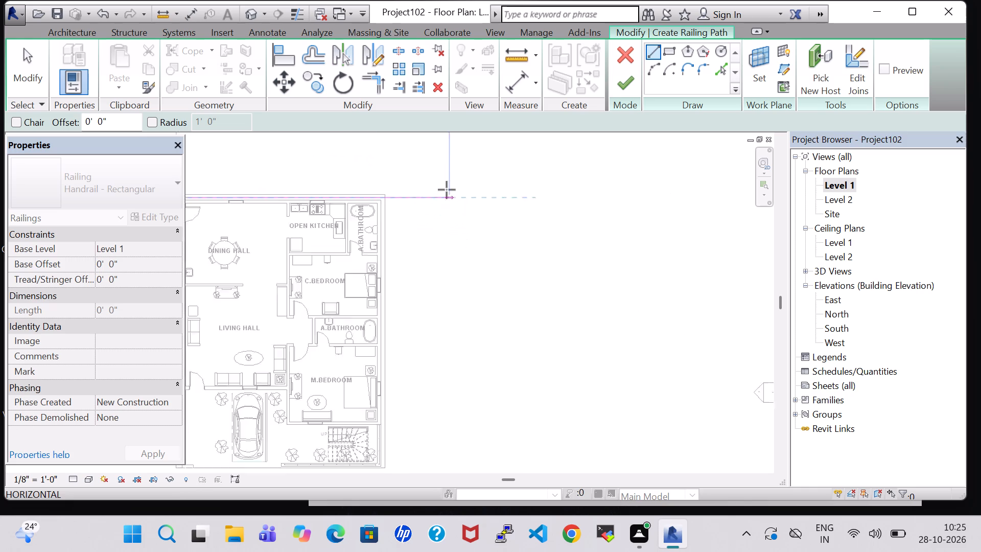
scroll(447, 190, "up", 5)
middle_click_drag(420, 190, 708, 260)
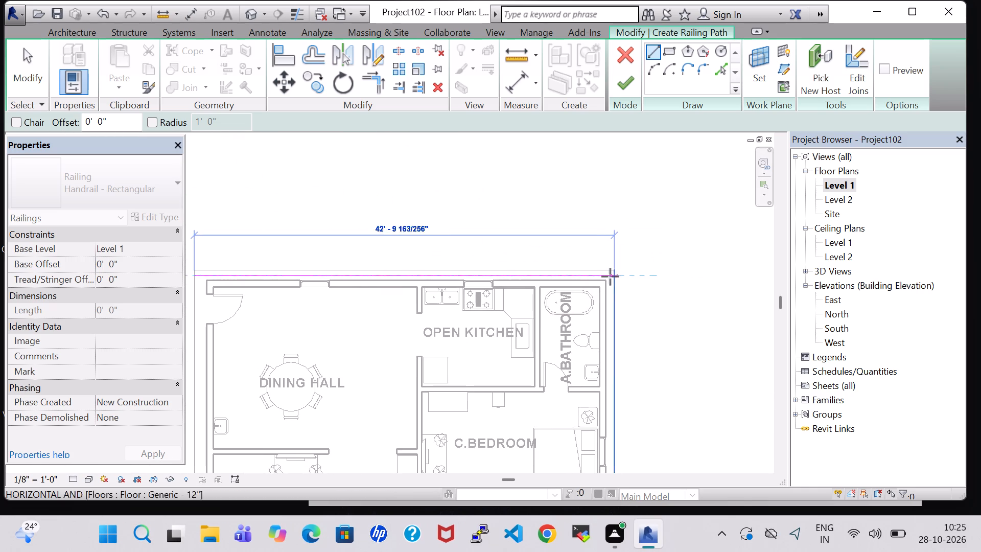
scroll(609, 277, "up", 8)
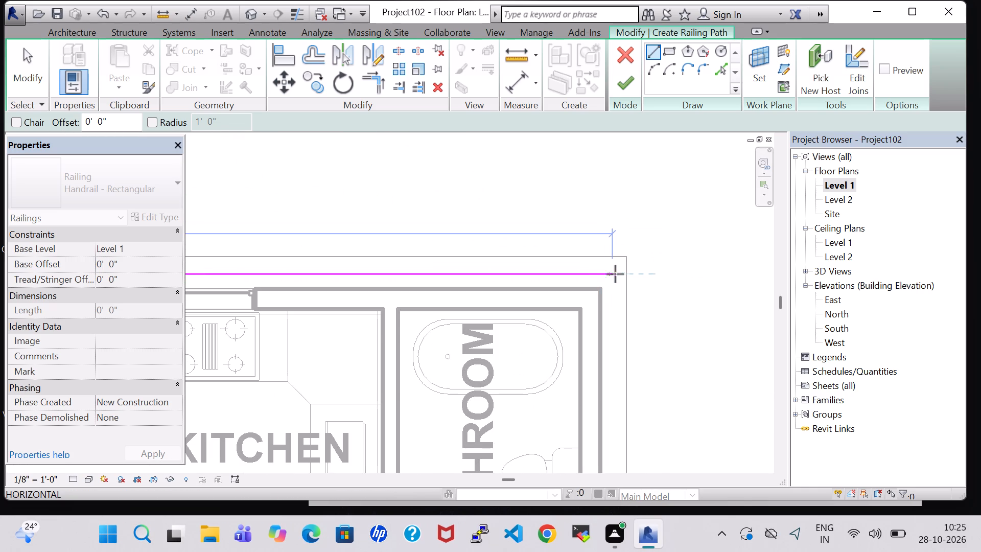
left_click(614, 272)
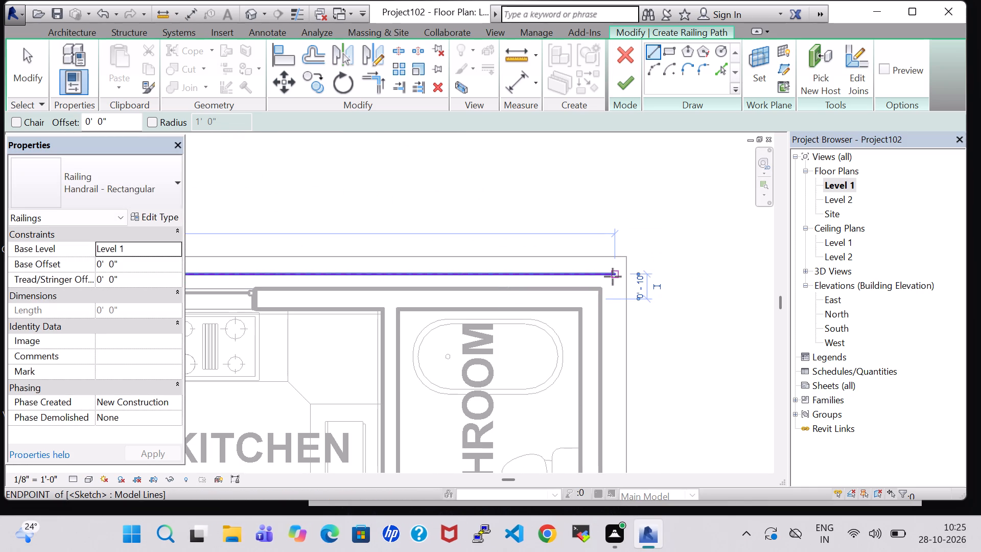
Continue the railing path straight down the east edge of the house to the front boundary wall beside the staircase.
left_click(615, 273)
middle_click_drag(615, 411, 624, 107)
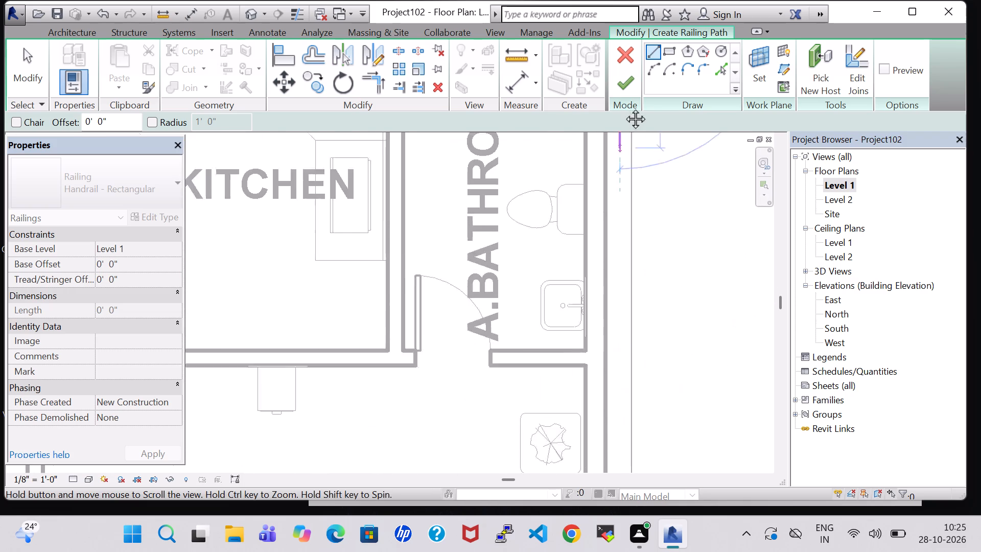
middle_click_drag(624, 107, 624, 101)
middle_click_drag(619, 414, 640, 143)
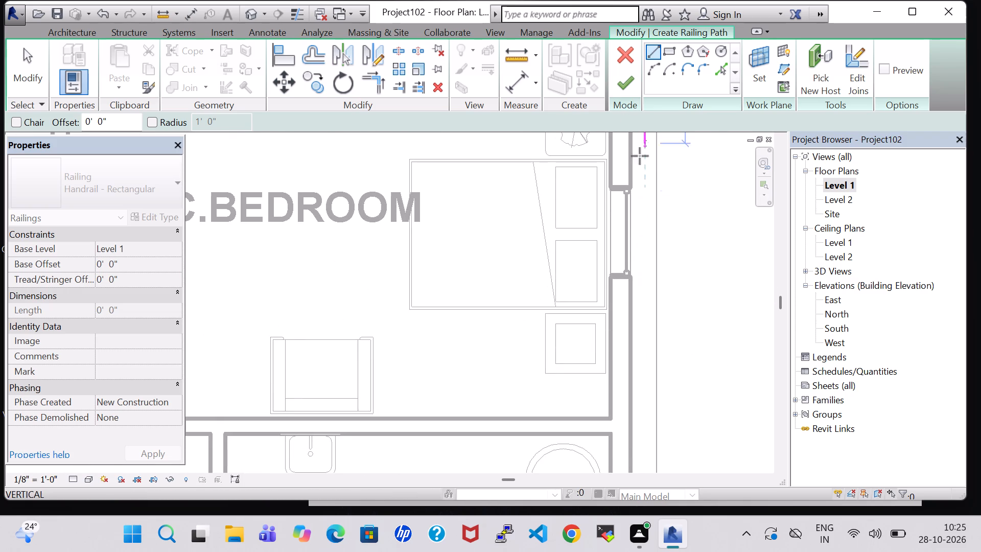
middle_click_drag(647, 377, 661, 125)
middle_click_drag(653, 421, 725, 65)
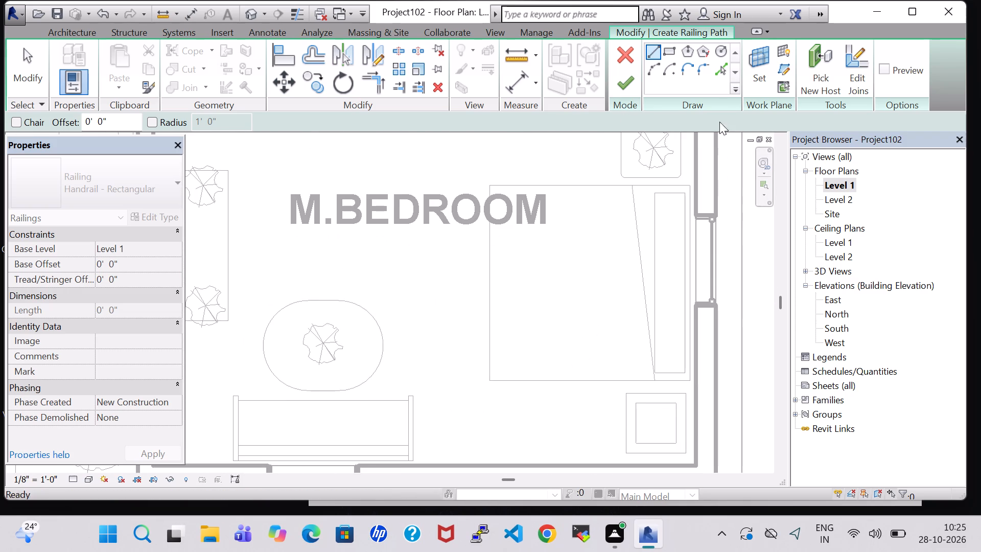
middle_click_drag(717, 388, 728, 105)
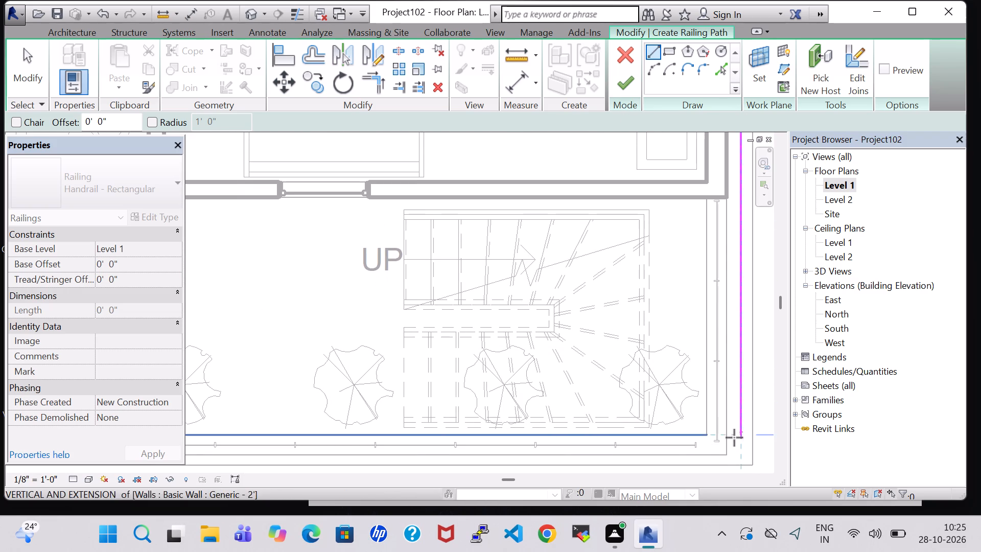
left_click(736, 450)
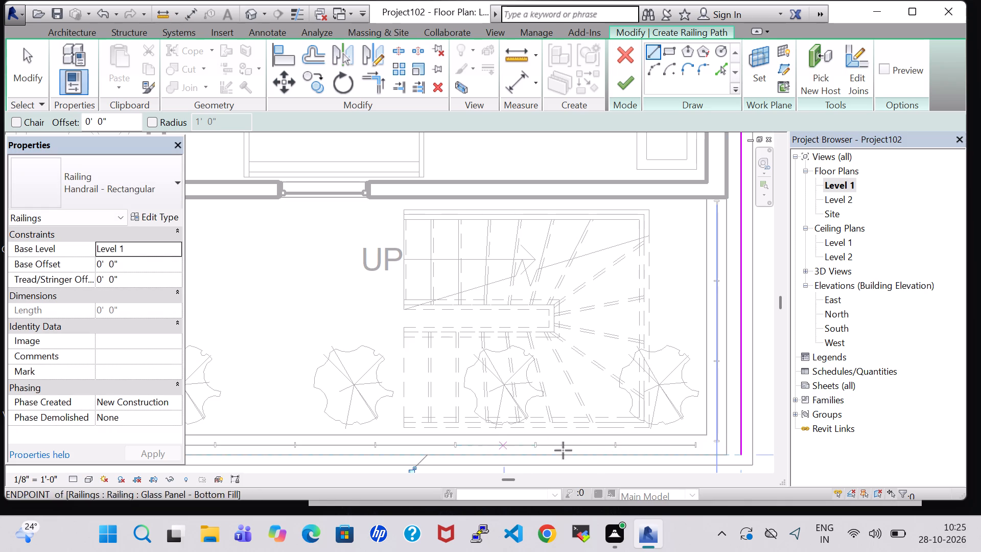
Run the railing path west along the front boundary wall to its end near the car parking, and finish the railing.
left_click(743, 456)
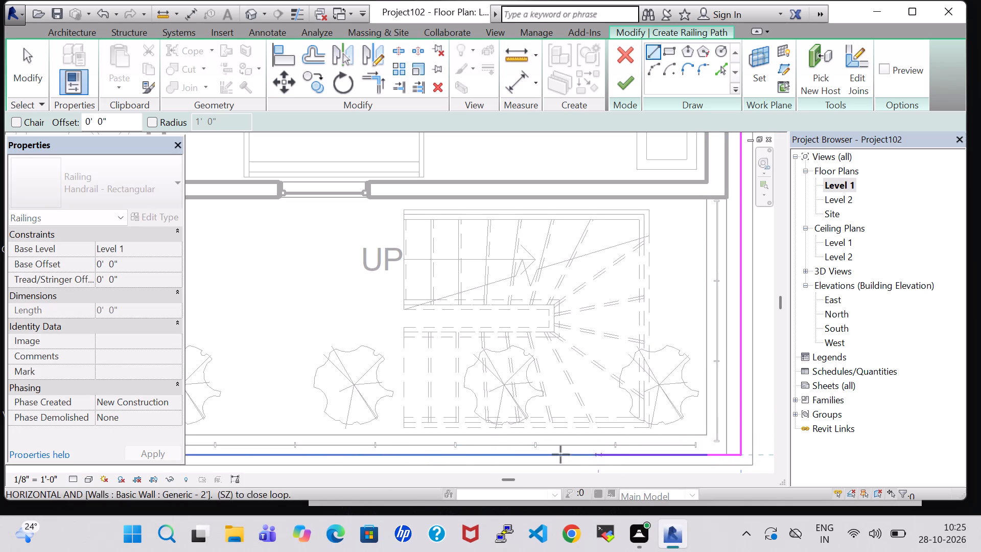
middle_click_drag(333, 451, 853, 454)
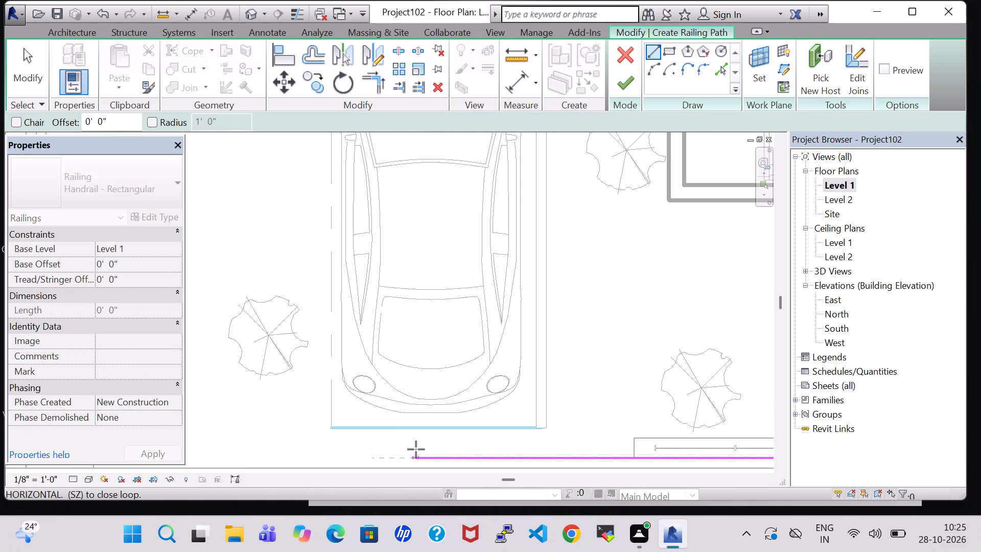
middle_click_drag(488, 449, 558, 449)
scroll(560, 449, "up", 1)
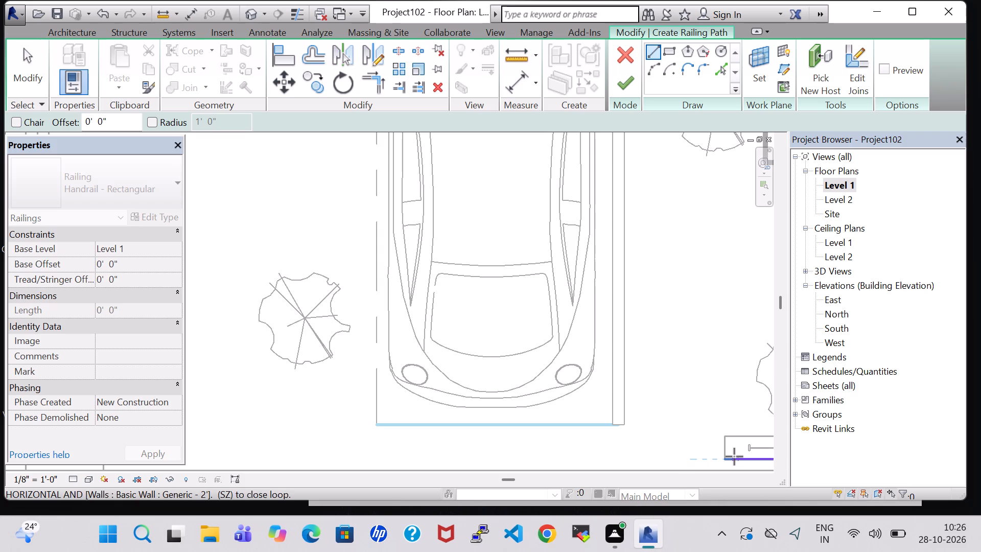
left_click(734, 456)
middle_click_drag(728, 242, 726, 459)
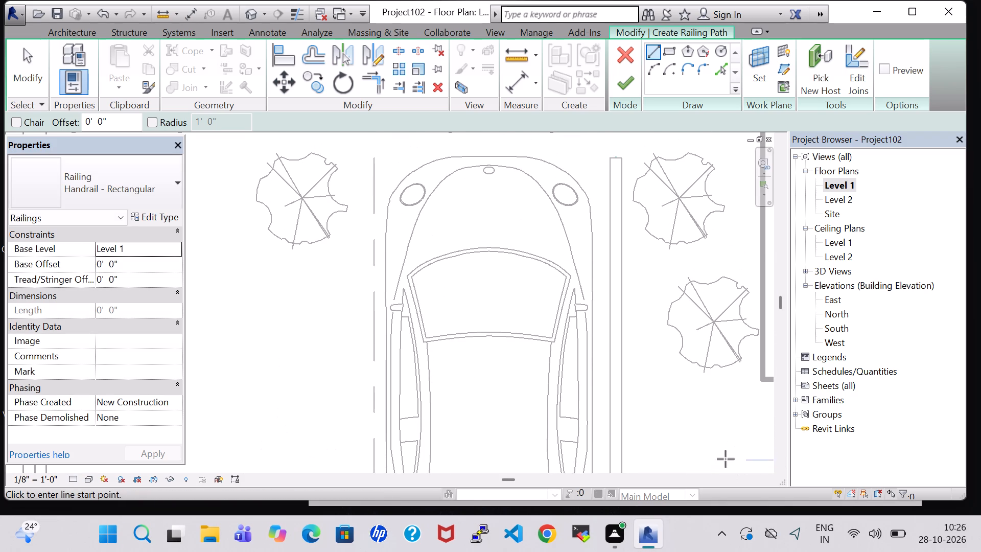
middle_click_drag(732, 427, 606, 375)
scroll(608, 373, "down", 10)
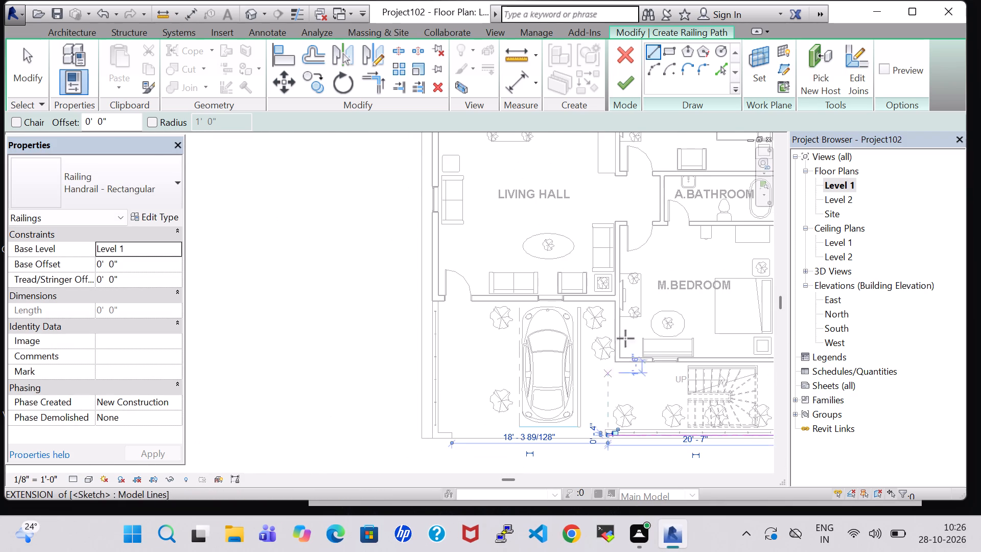
key("Escape")
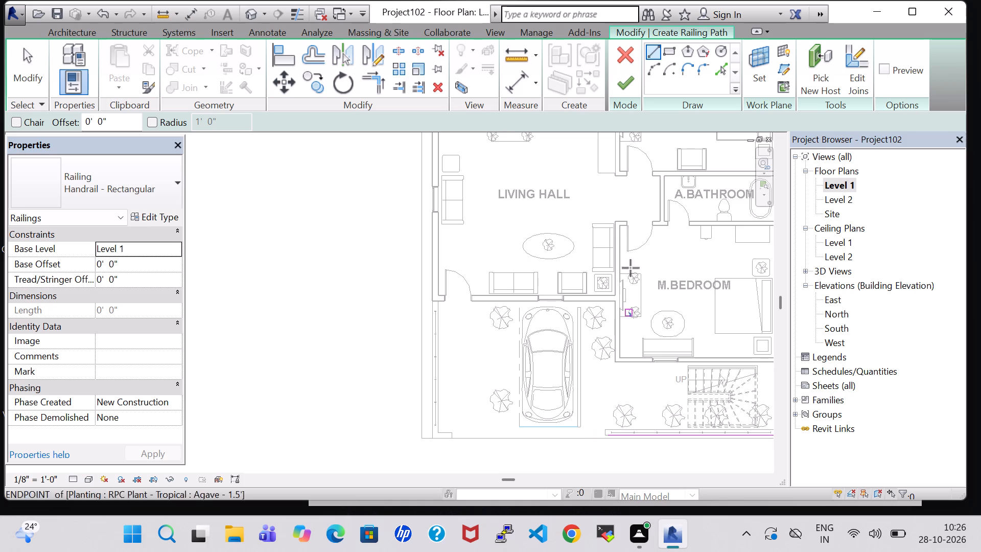
left_click(622, 83)
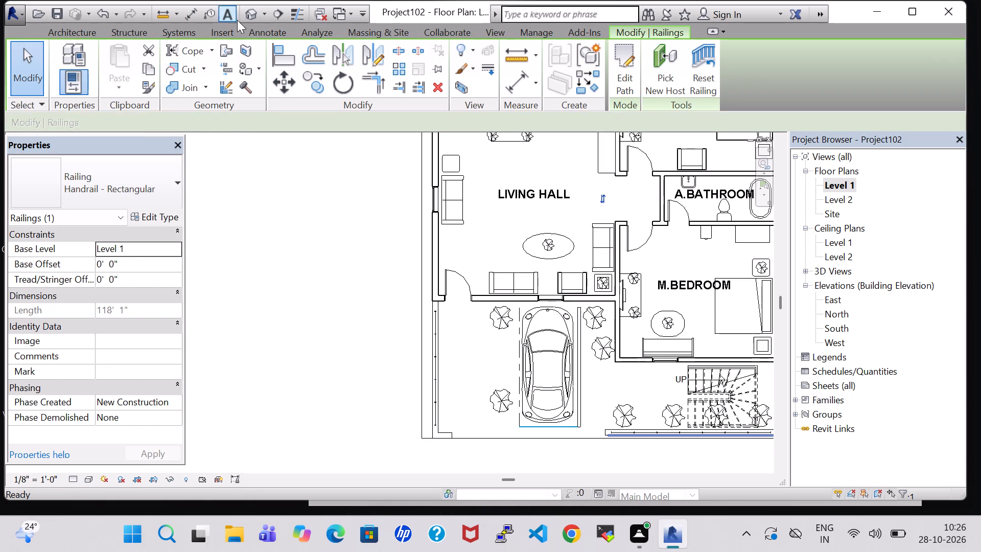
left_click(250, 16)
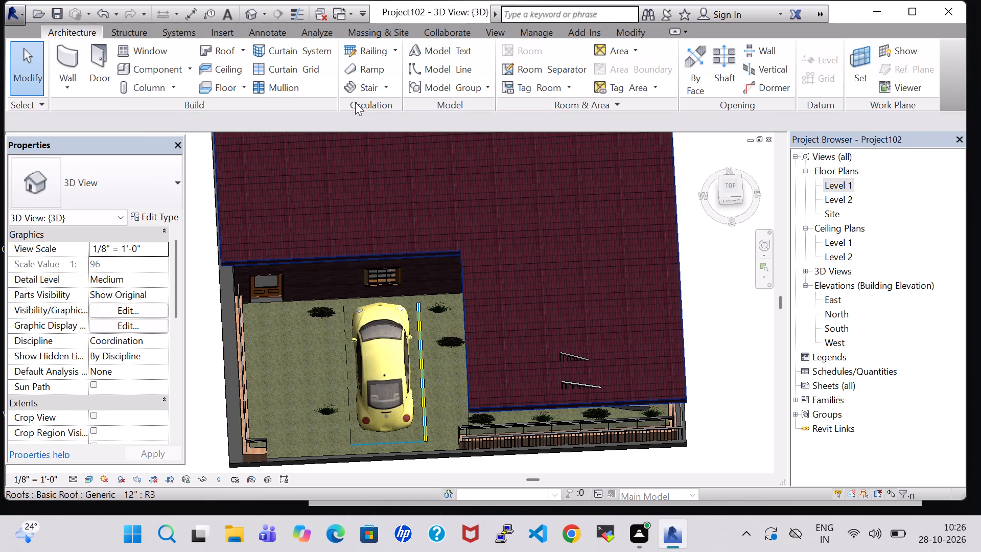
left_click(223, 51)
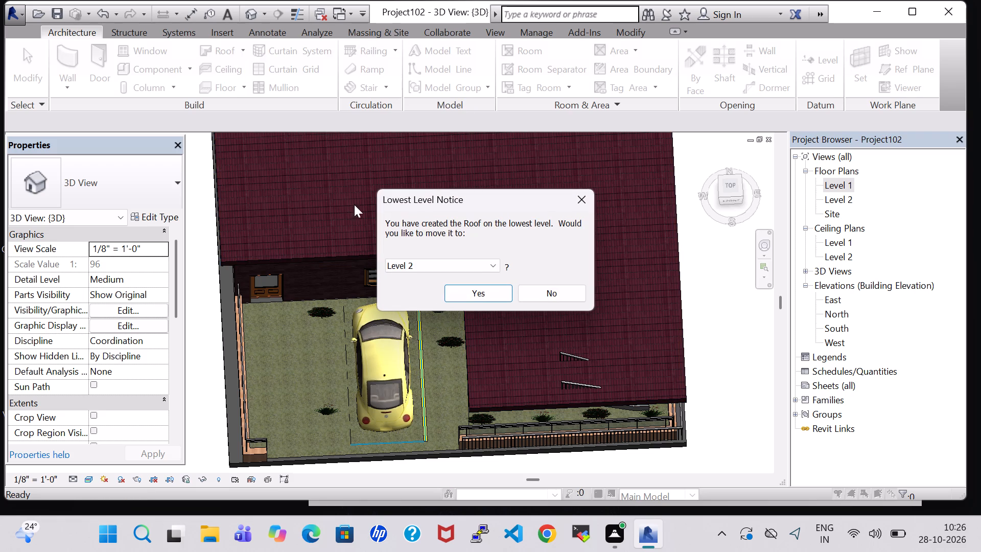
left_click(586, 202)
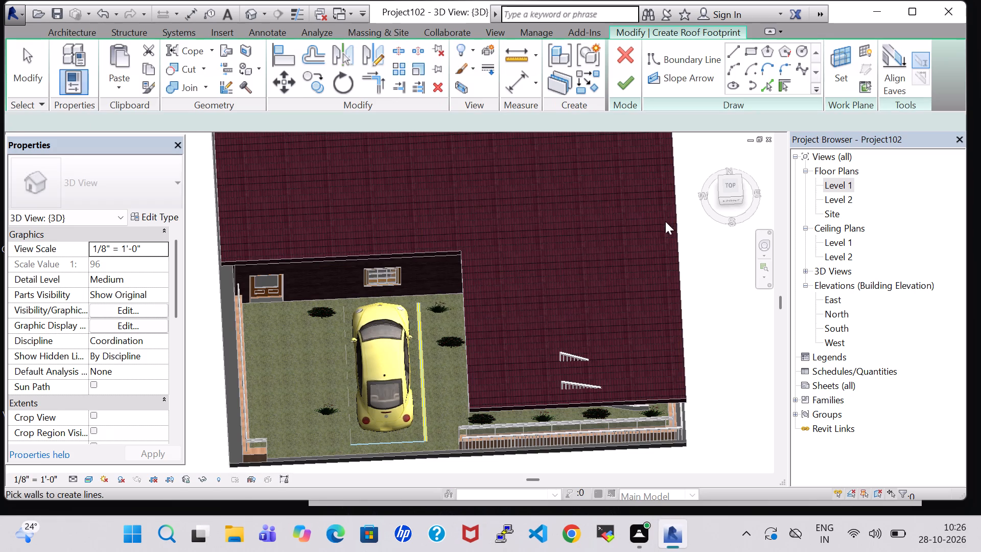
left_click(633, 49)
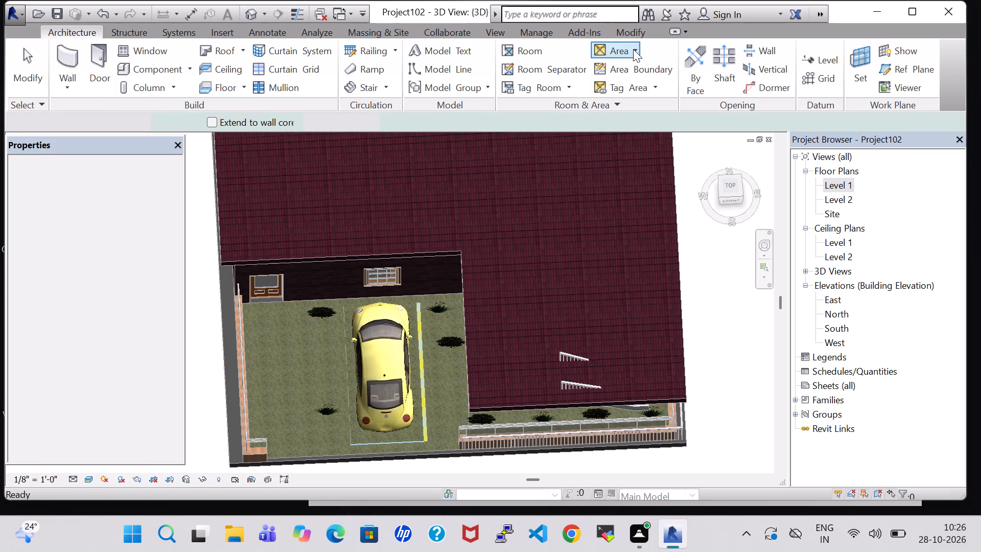
In the Level 1 plan, add a rectangular opening about 4'-4" by 3'-5" over the staircase's lower flight to the main roof's footprint.
left_click(674, 201)
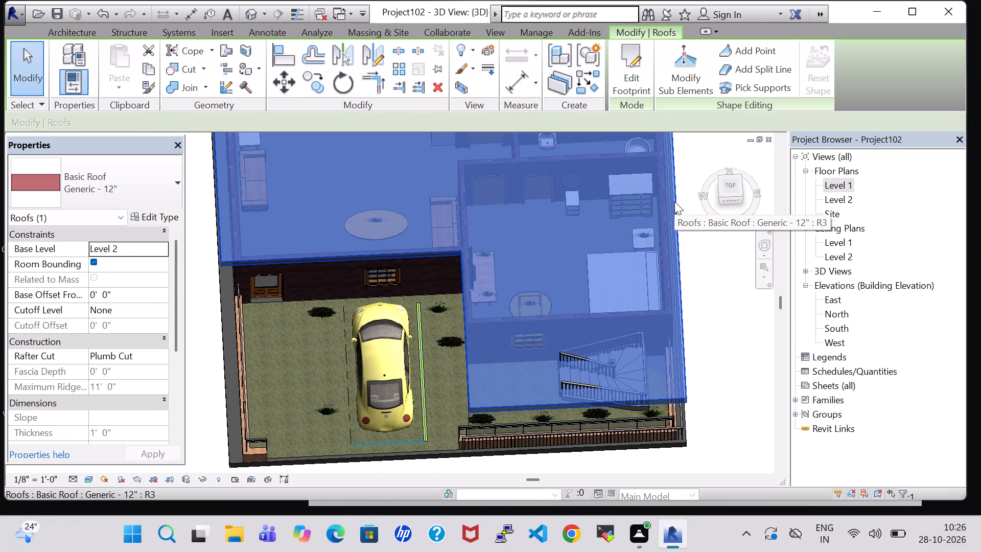
double_click(674, 201)
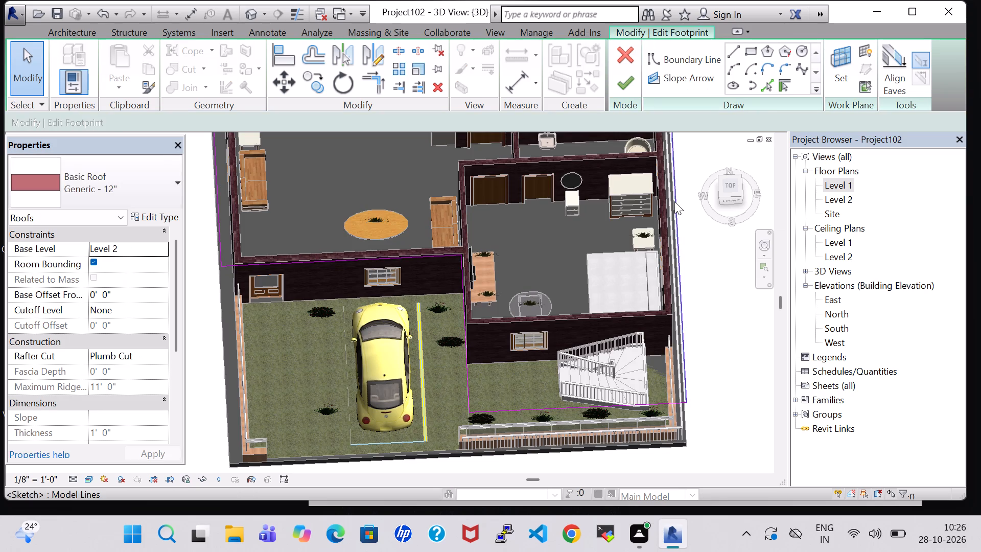
left_click(736, 54)
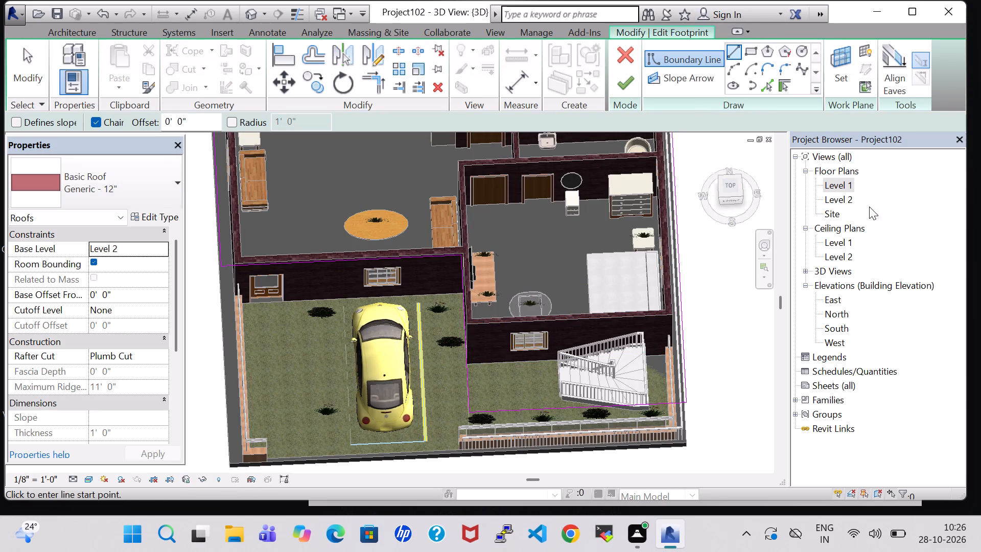
double_click(842, 189)
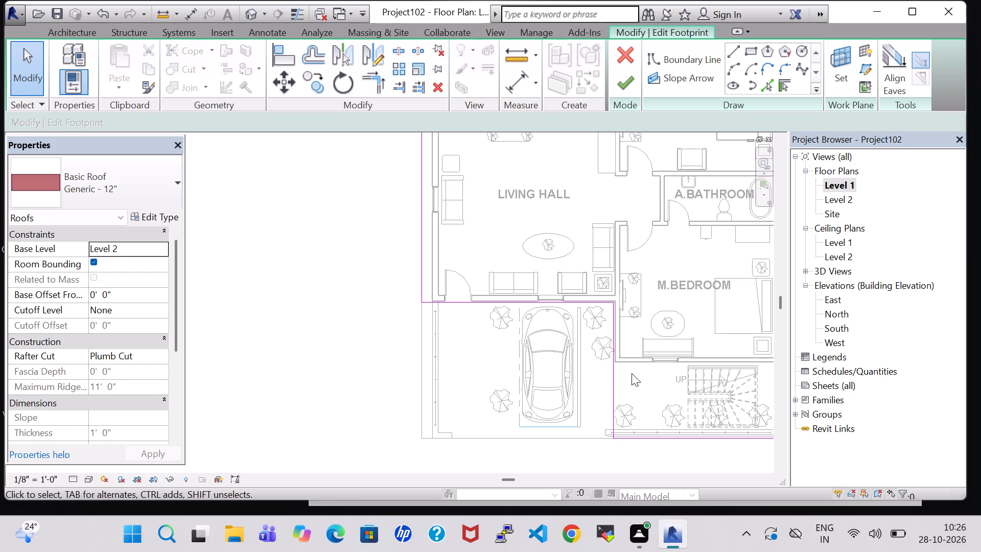
left_click(739, 45)
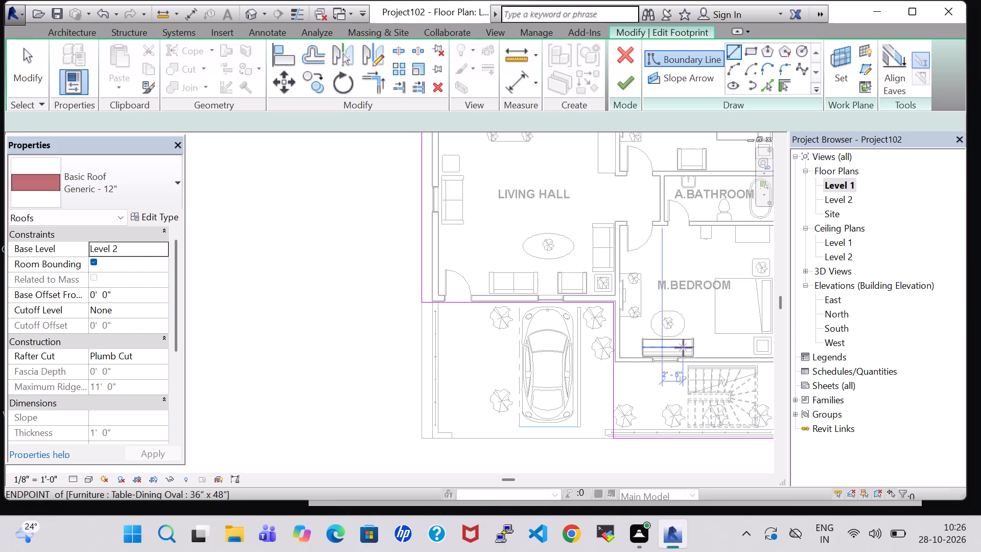
left_click(679, 398)
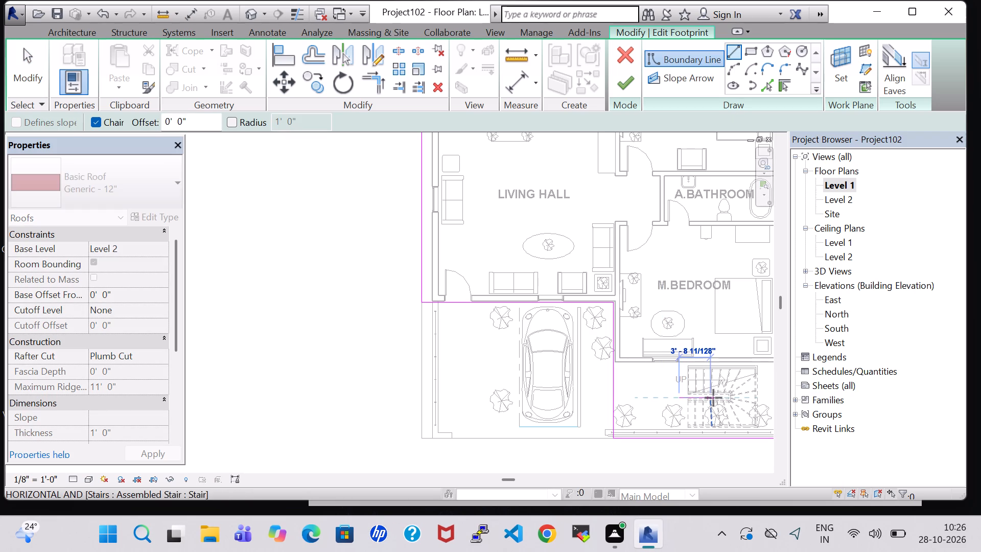
left_click(717, 398)
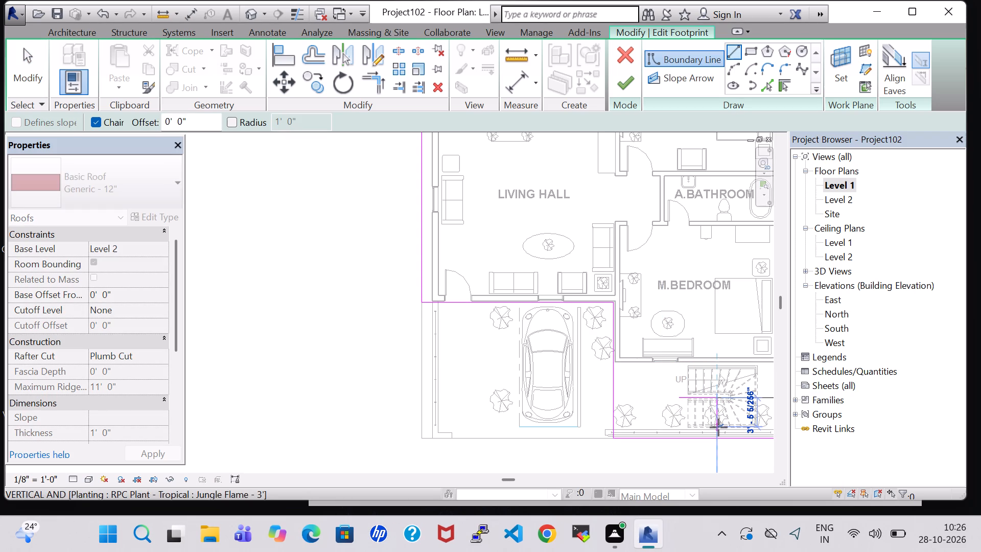
left_click(718, 427)
left_click(683, 430)
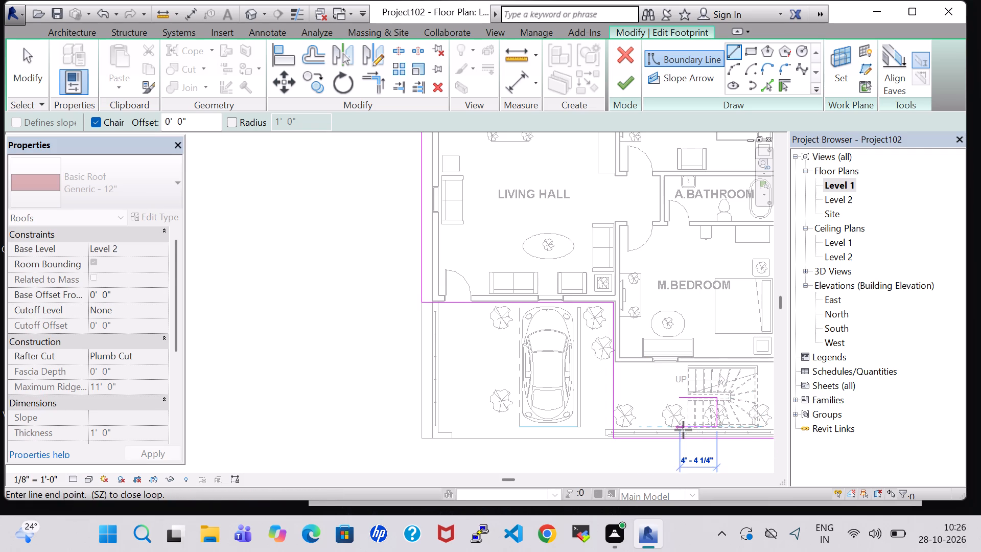
left_click(681, 403)
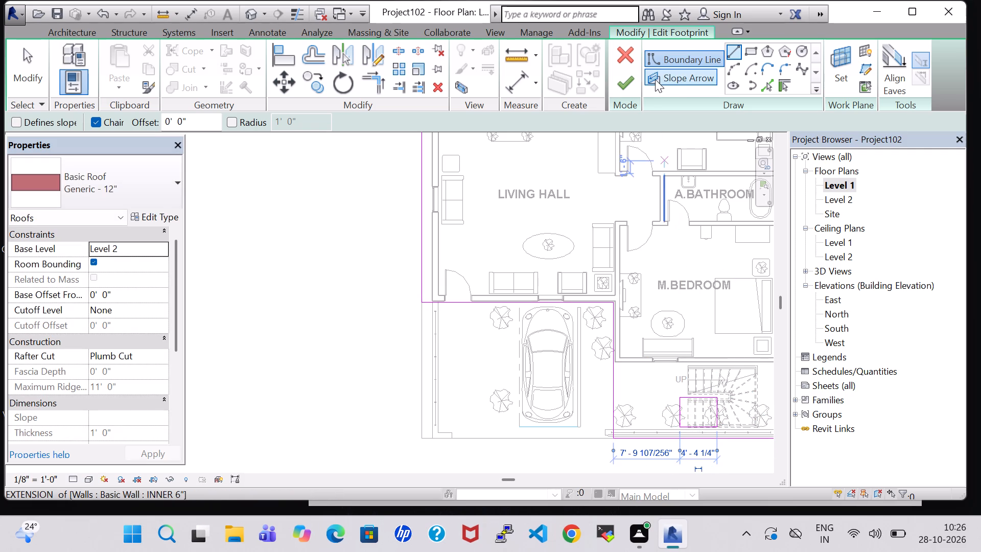
left_click(624, 77)
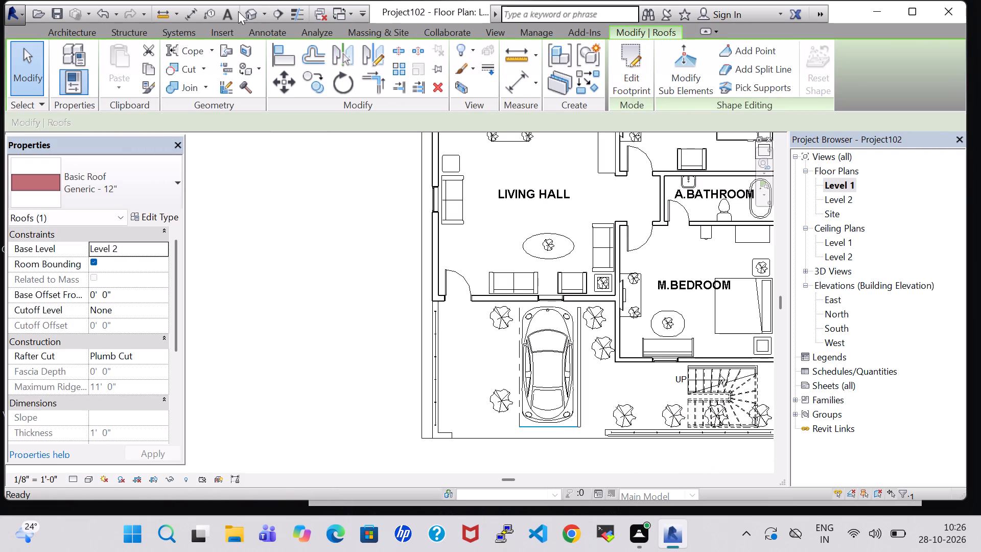
In the 3D view, reopen the roof footprint and nudge the stair opening's north and east edges outward to a width of about 5'-0".
left_click(250, 17)
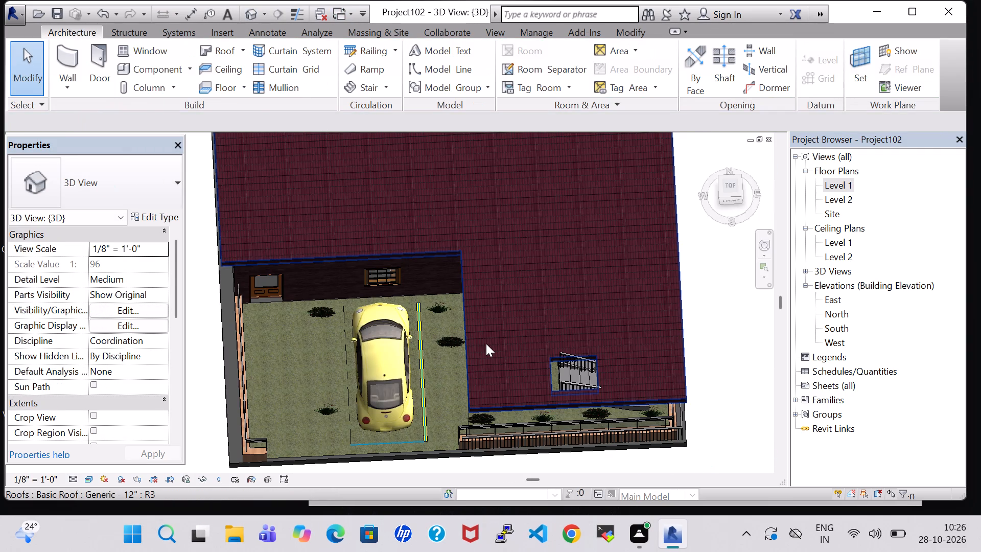
scroll(486, 343, "up", 6)
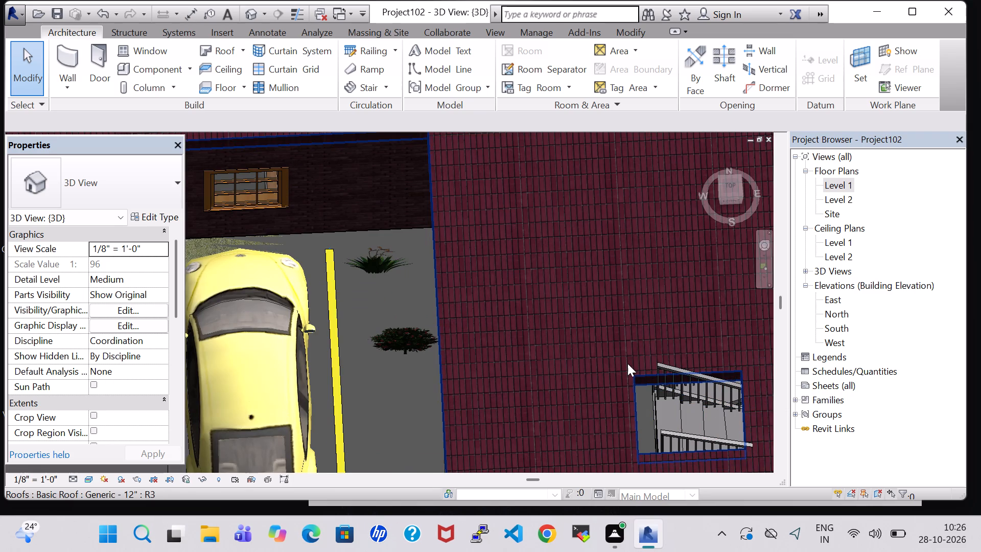
left_click(640, 374)
left_click(639, 75)
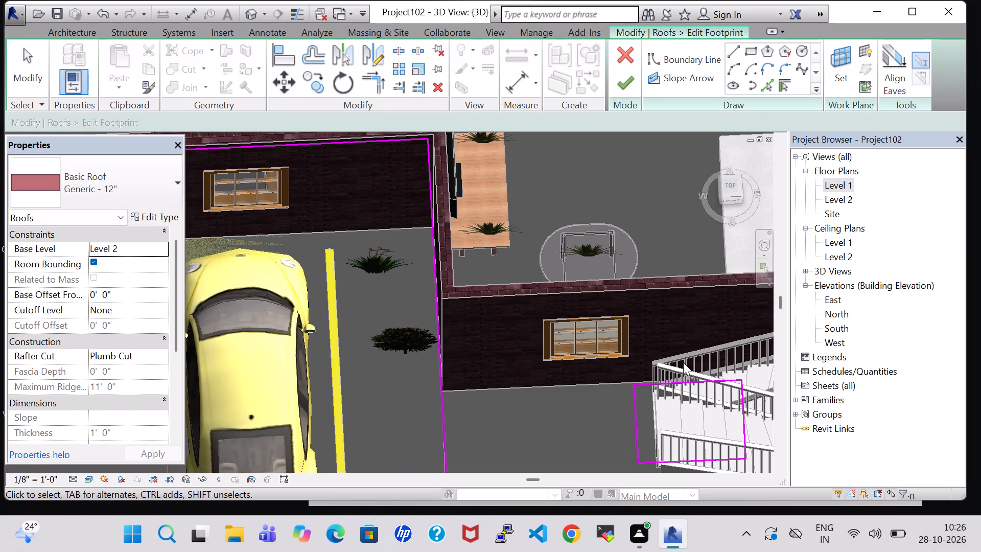
left_click(688, 381)
key("Up")
key("Up")
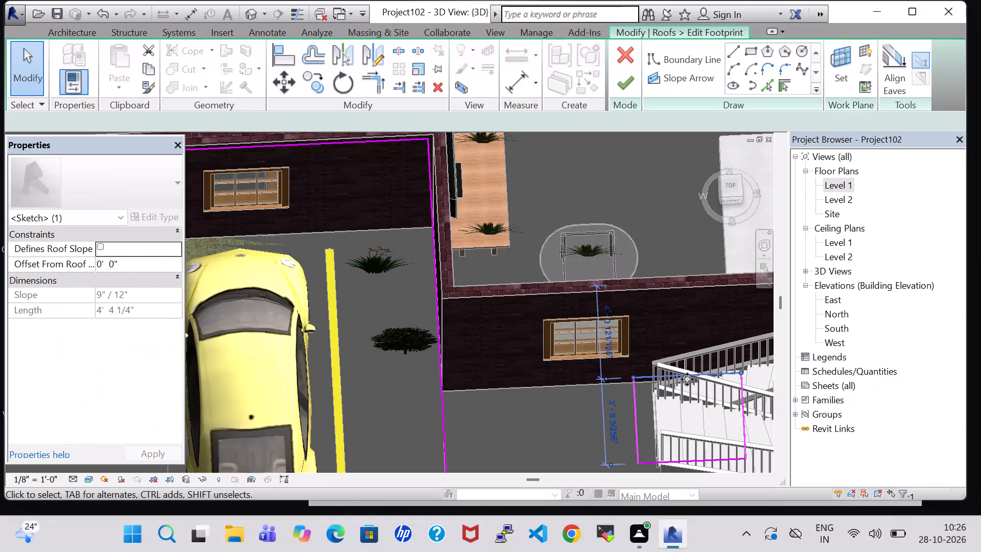
key("Up")
key("Up")
key("Up")
left_click(740, 391)
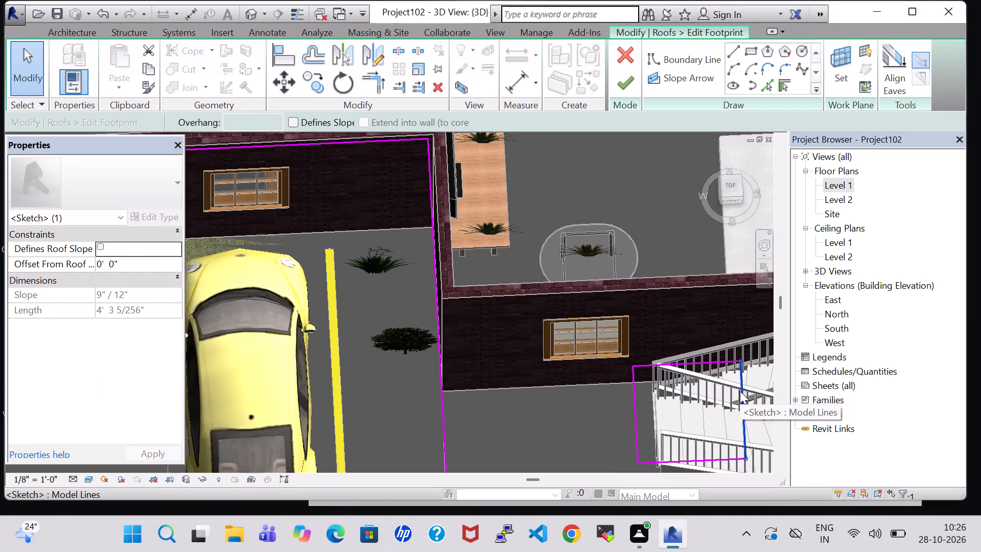
key("Right")
key("Right")
key("Right")
key("Right")
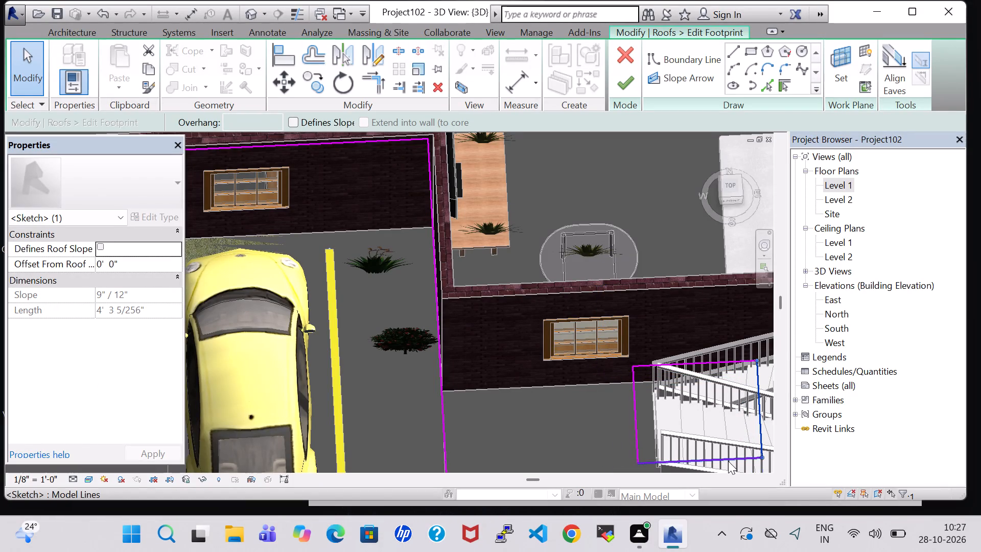
Nudge the stair opening's south and west edges outward, making it about 4'-7" deep, and finish the roof footprint.
left_click(728, 458)
key("Down")
key("Down")
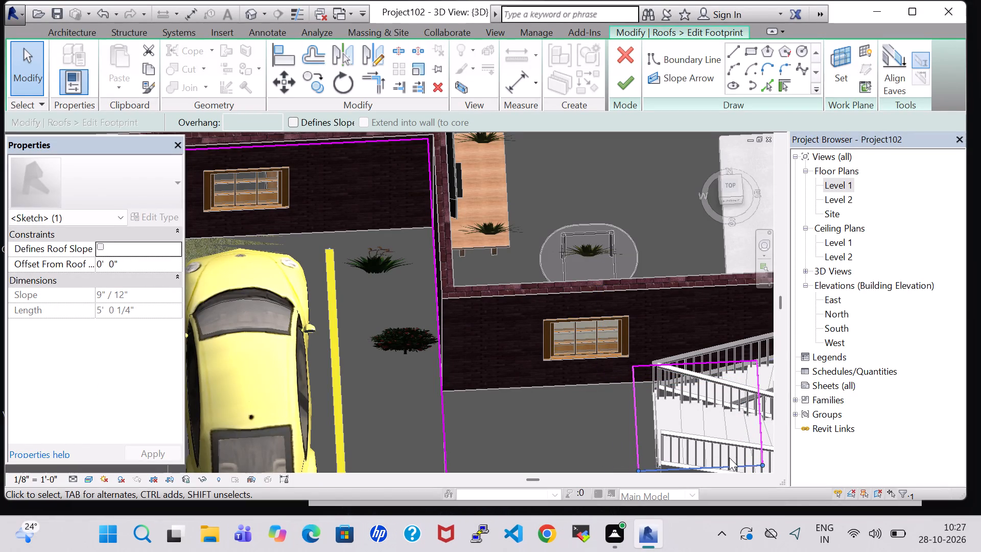
left_click(638, 419)
key("Down")
key("Down")
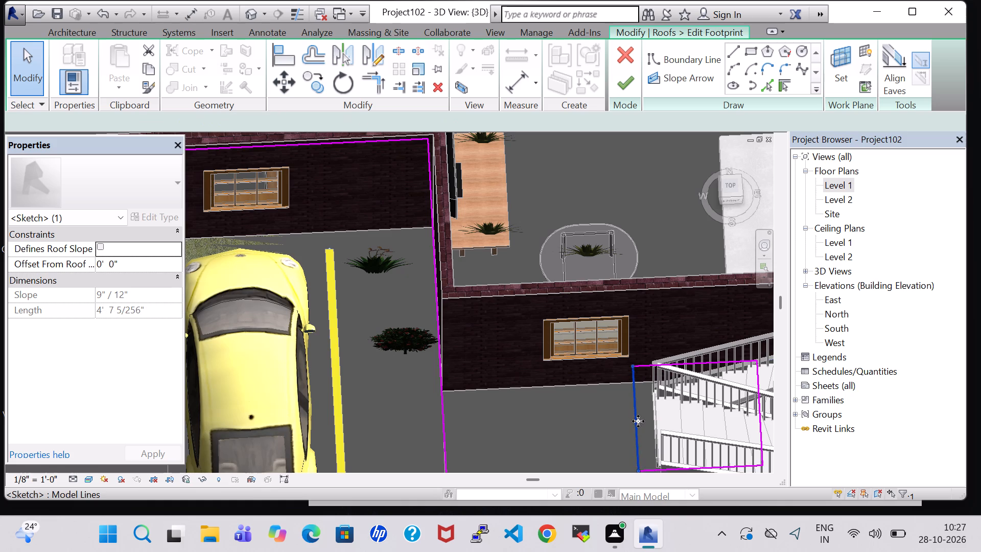
key("Down")
key("Down")
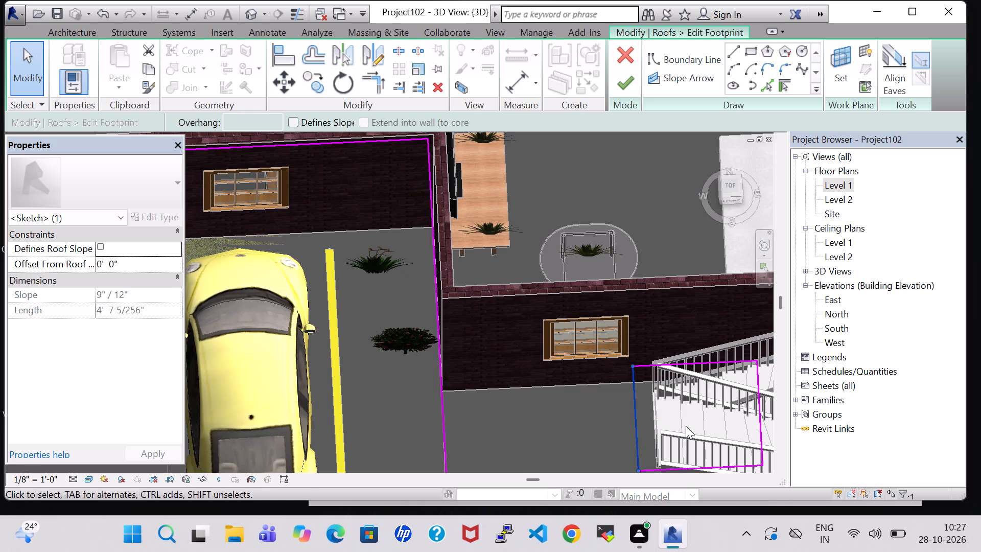
key("Right")
key("Left")
key("Left")
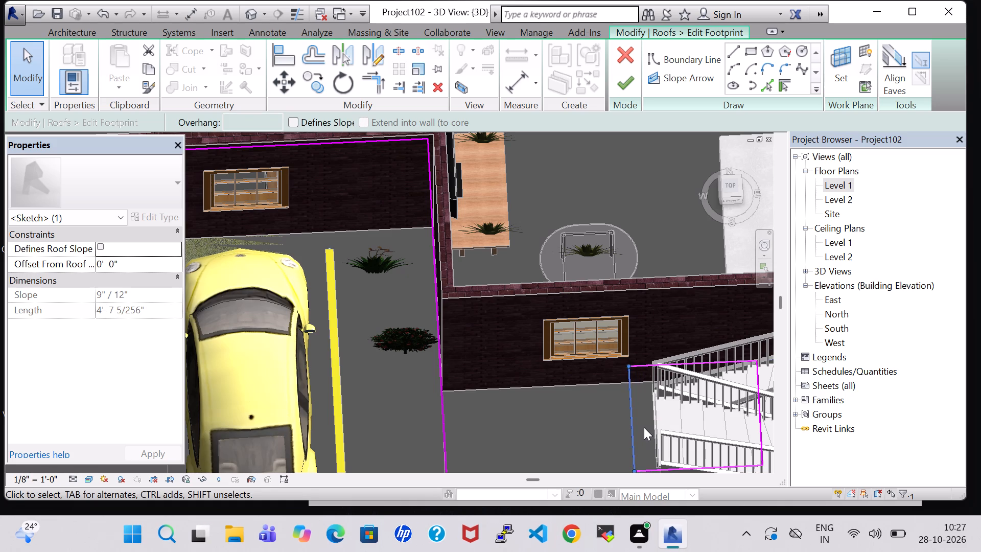
key("Left")
left_click(628, 86)
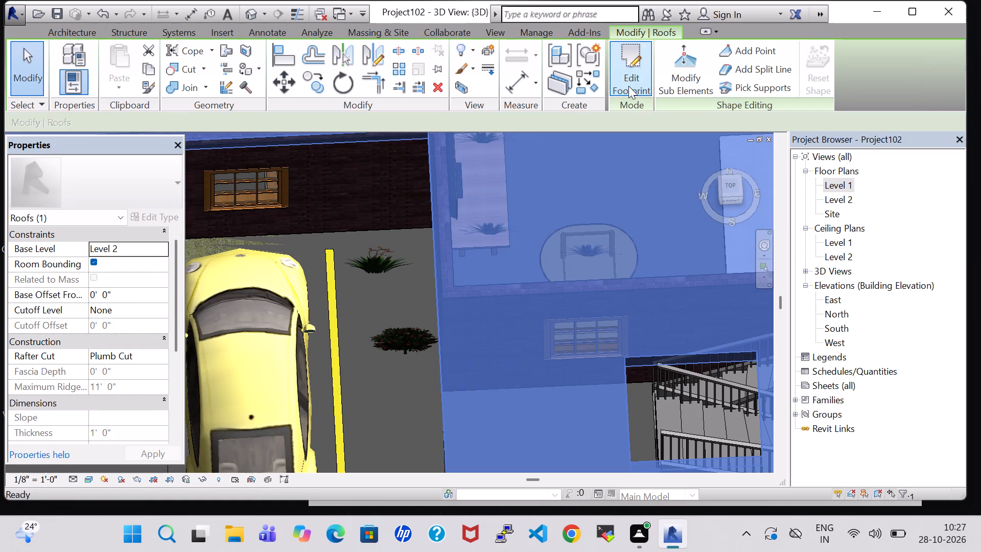
Examine the roof opening, the staircase passing through it and the front boundary of the house from several angles in 3D.
scroll(500, 261, "down", 1)
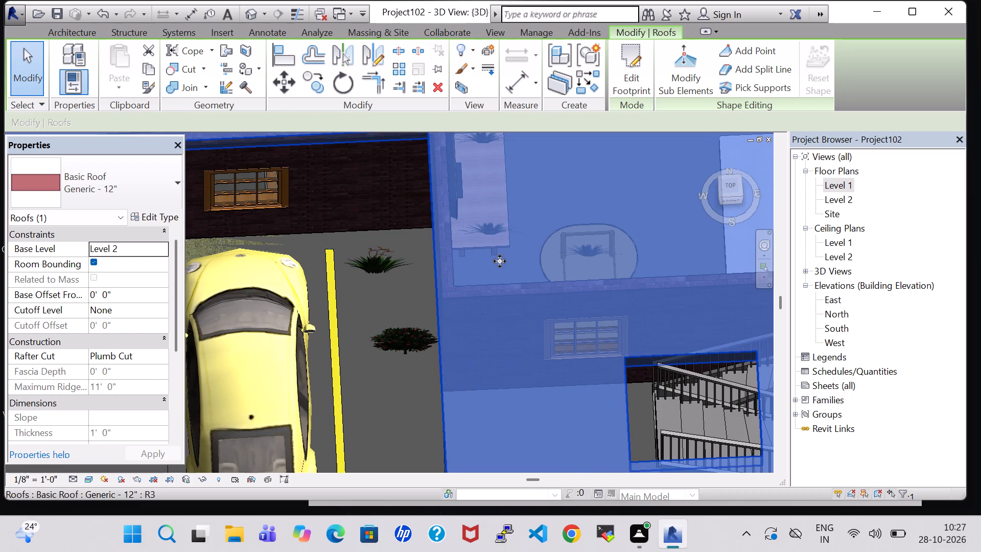
scroll(500, 261, "down", 4)
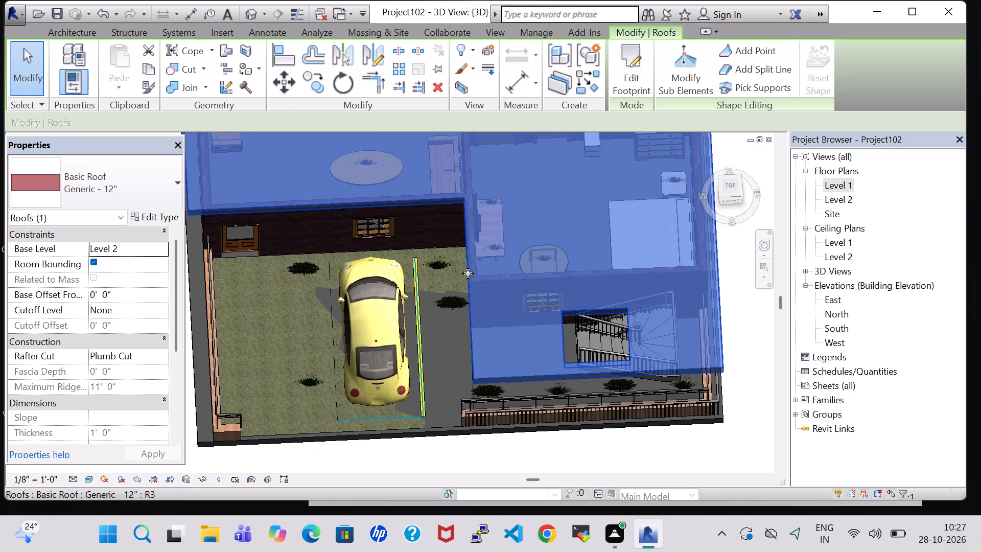
key("Escape")
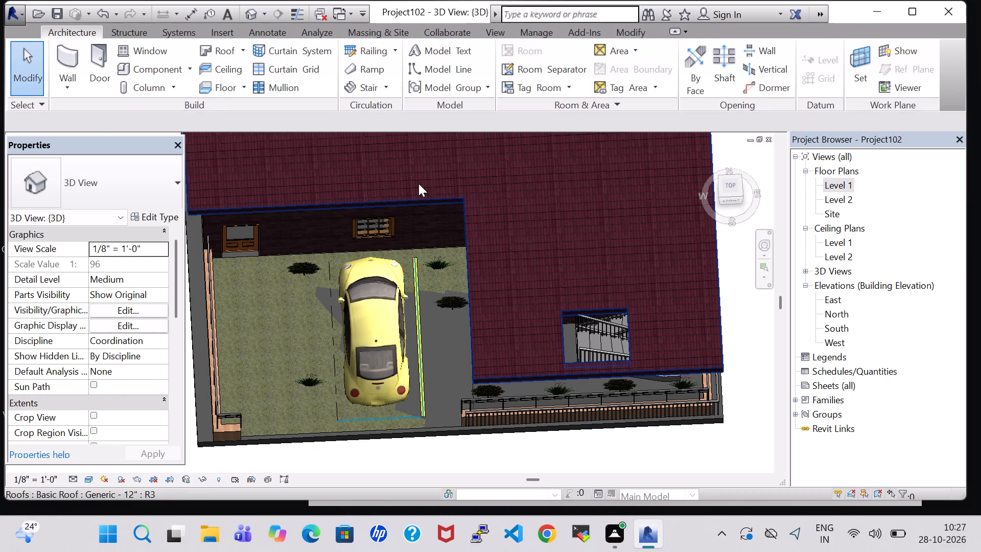
middle_click_drag(548, 390, 556, 320, "shift")
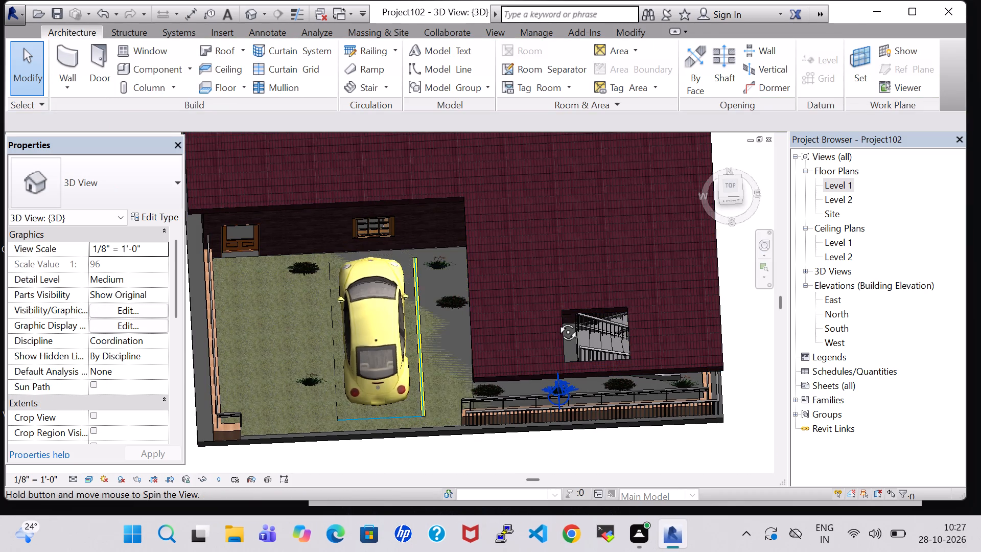
middle_click_drag(556, 320, 556, 318, "shift")
middle_click(556, 318, "shift")
middle_click_drag(574, 311, 562, 245)
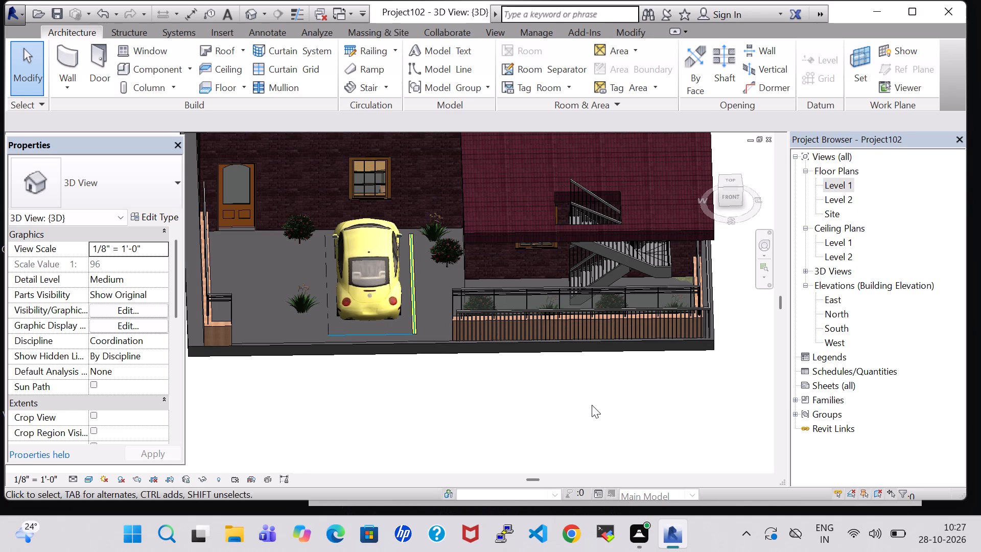
middle_click_drag(586, 406, 606, 303)
middle_click_drag(590, 294, 523, 344)
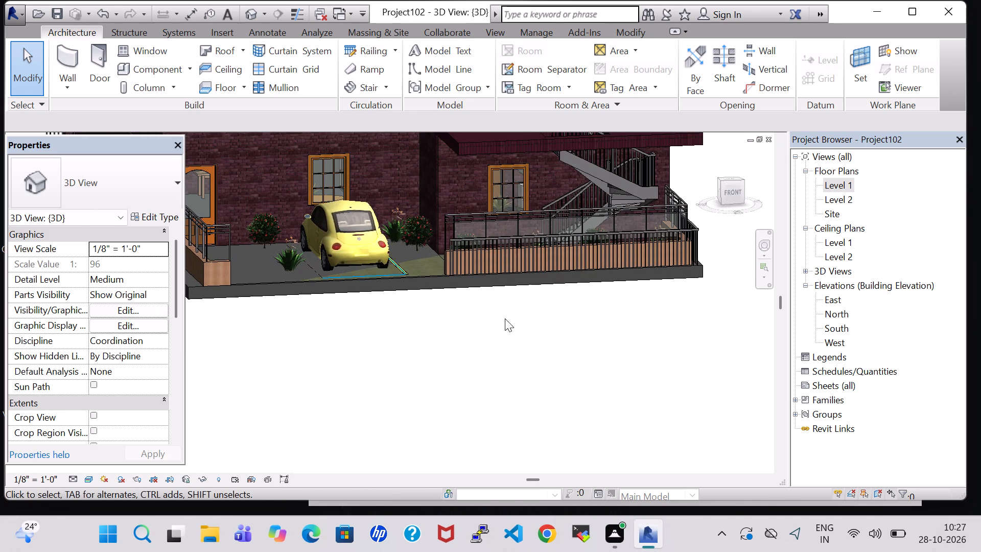
middle_click_drag(496, 318, 440, 336)
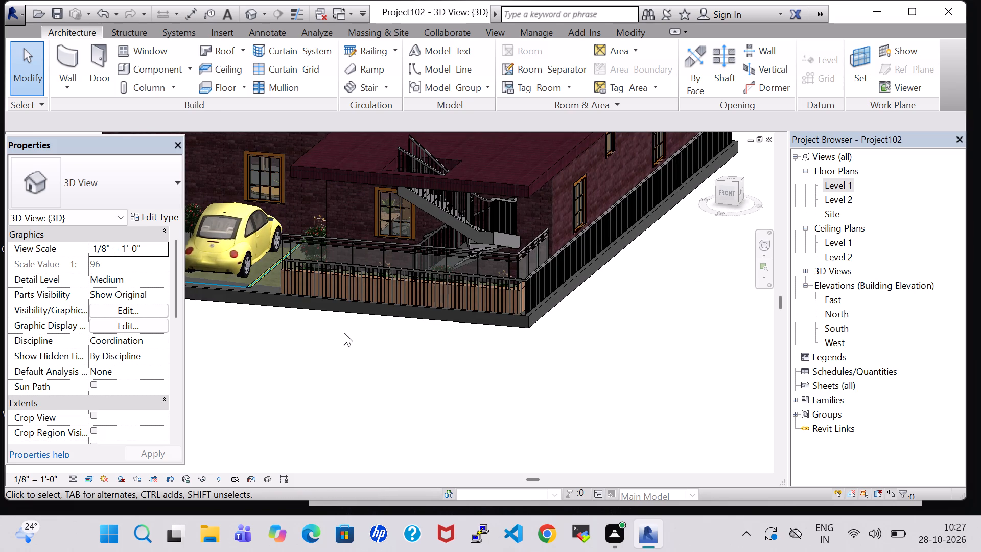
middle_click_drag(346, 333, 471, 349)
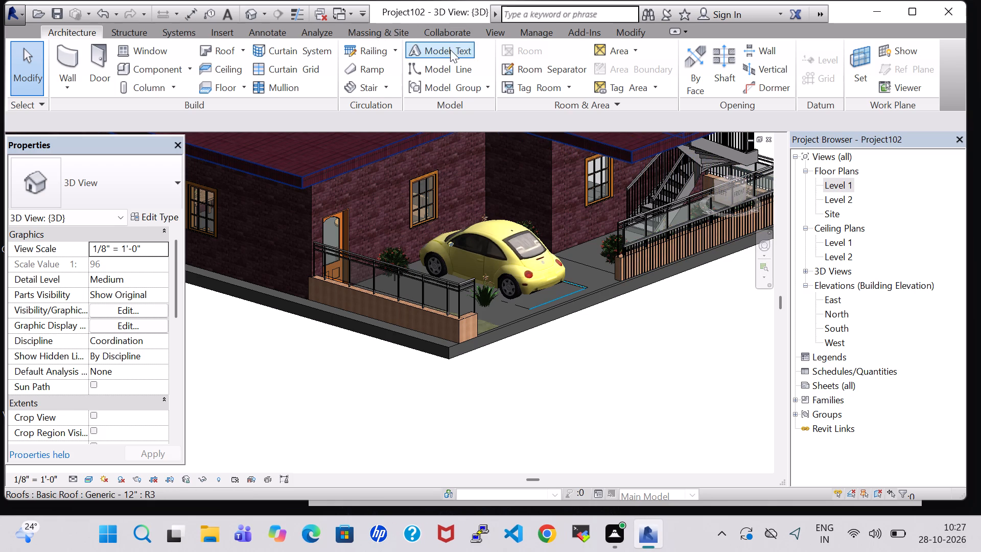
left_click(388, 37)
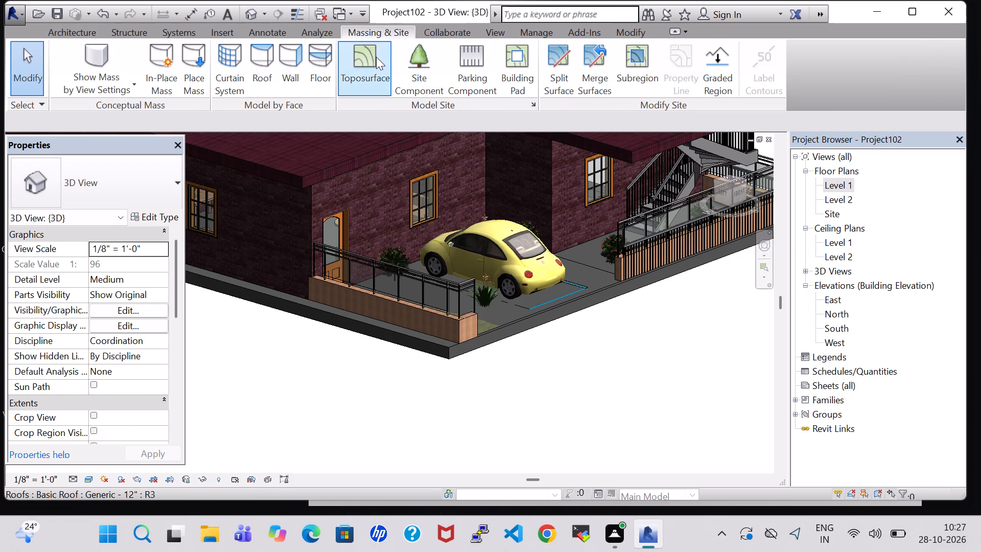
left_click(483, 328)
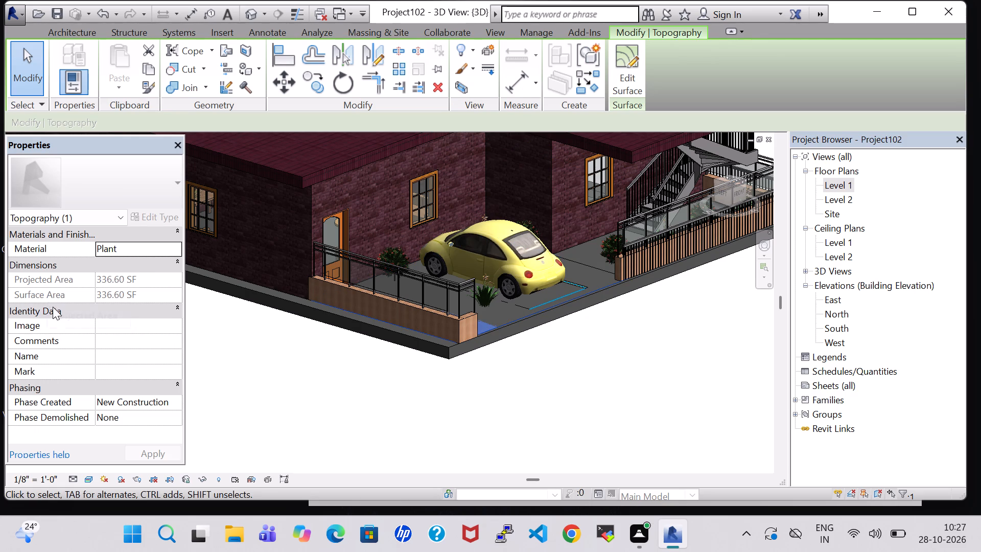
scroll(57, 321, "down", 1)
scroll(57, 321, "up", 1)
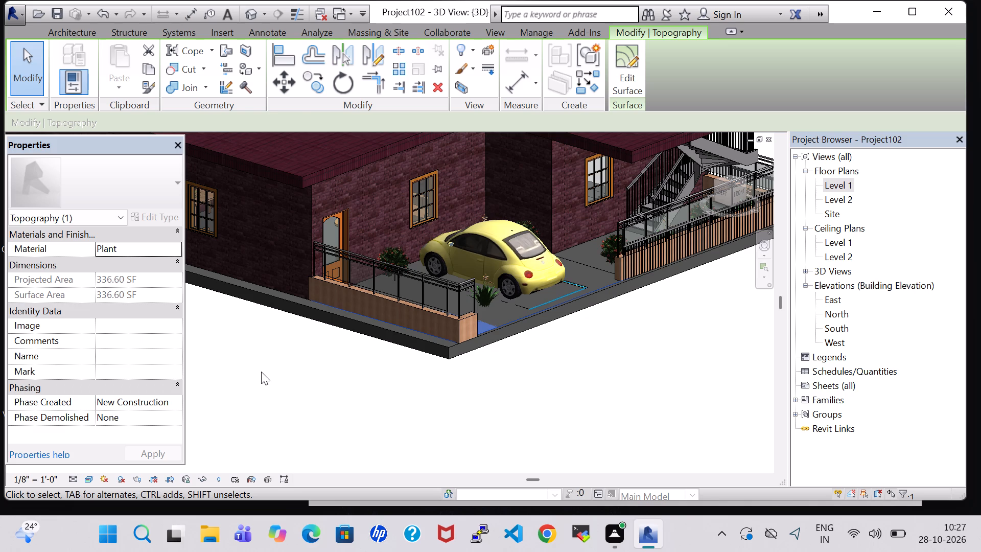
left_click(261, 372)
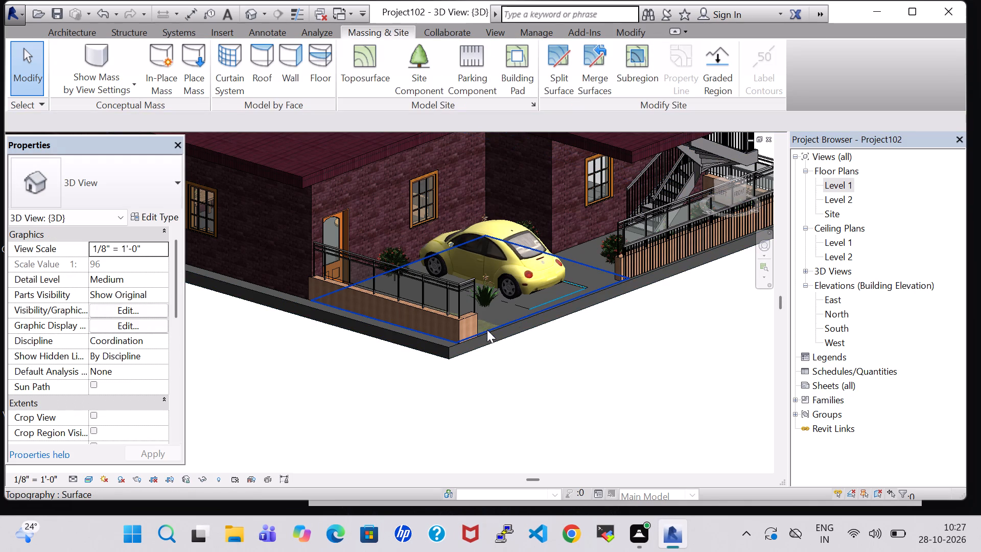
In the Level 1 plan, cut a rectangular opening about 20'-9" by 15'-2" around the parking area in the Generic - 12" floor's boundary.
left_click(437, 354)
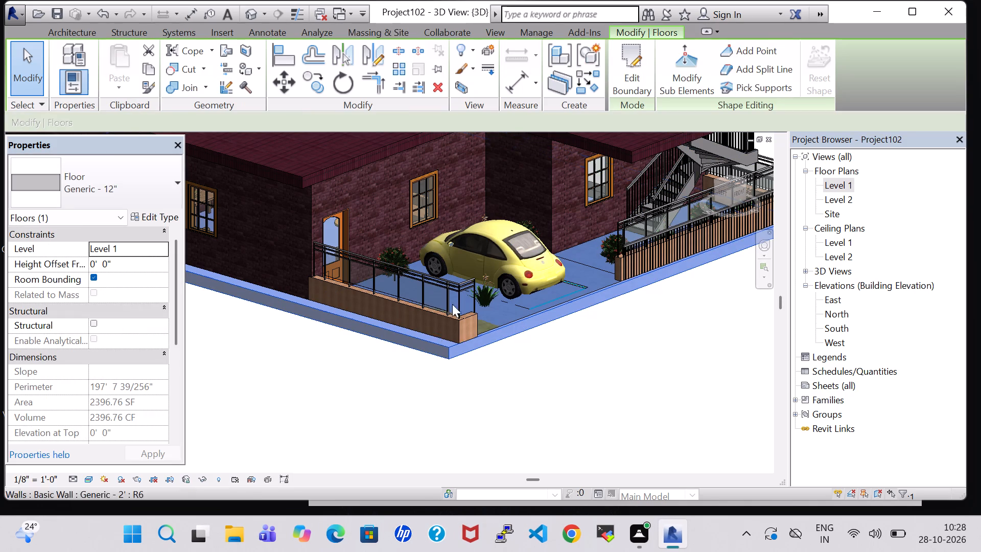
left_click(630, 65)
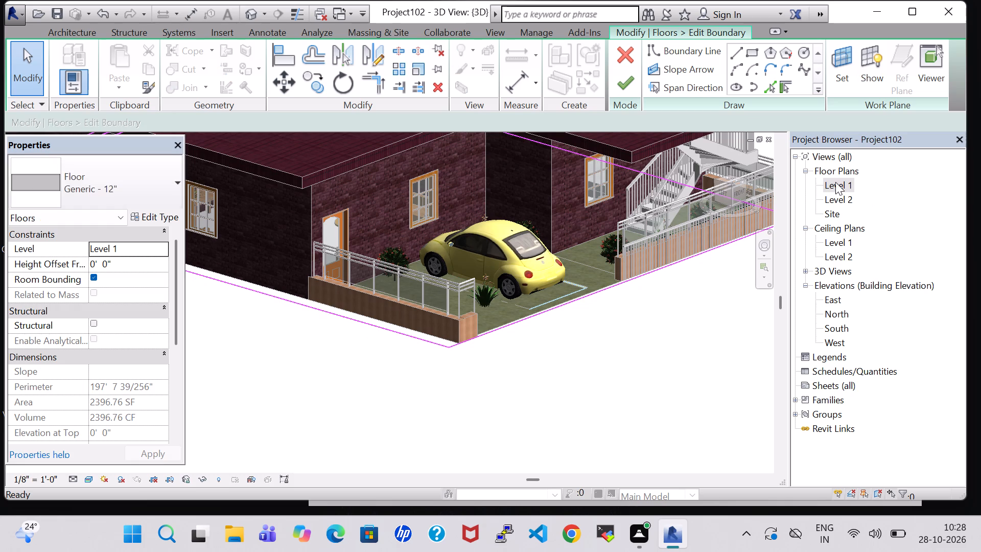
double_click(835, 182)
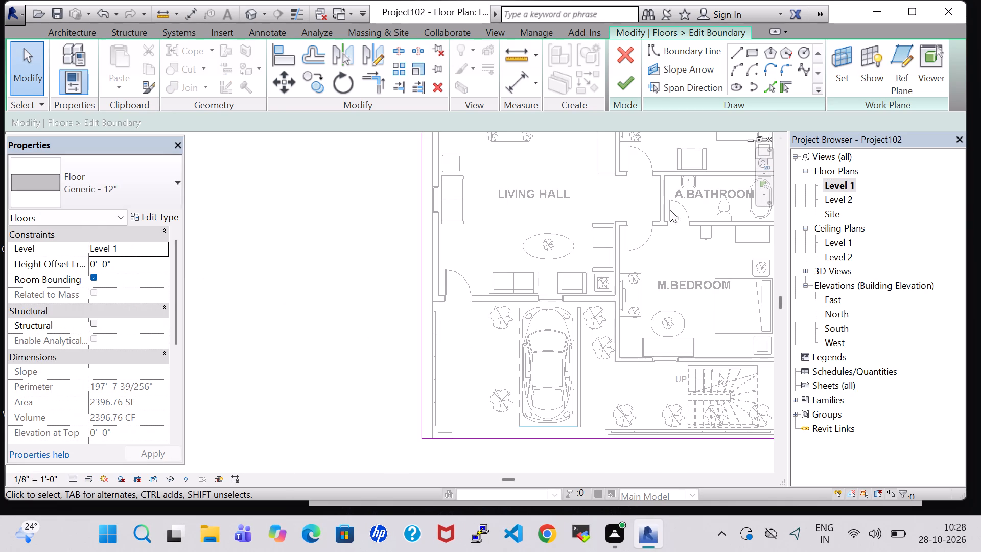
left_click(735, 58)
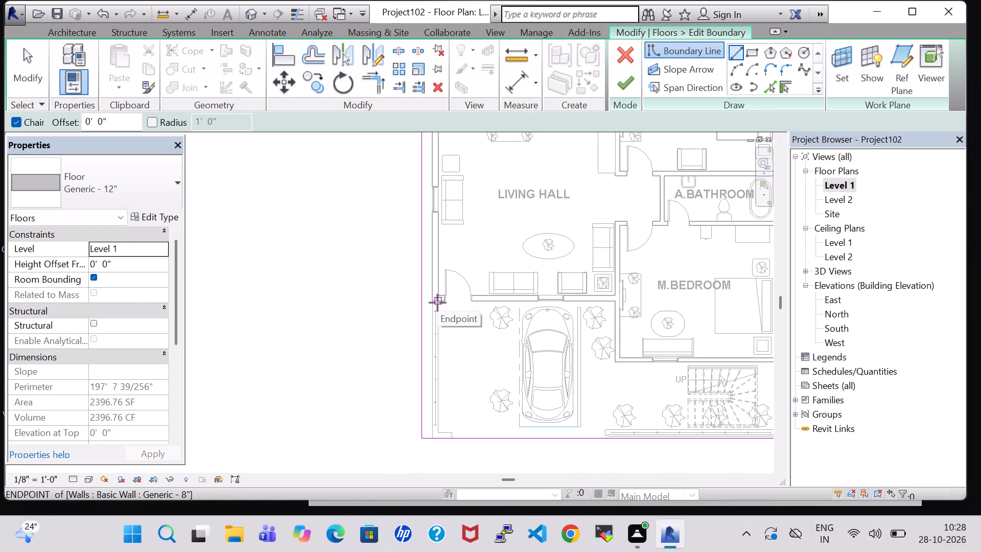
left_click(437, 303)
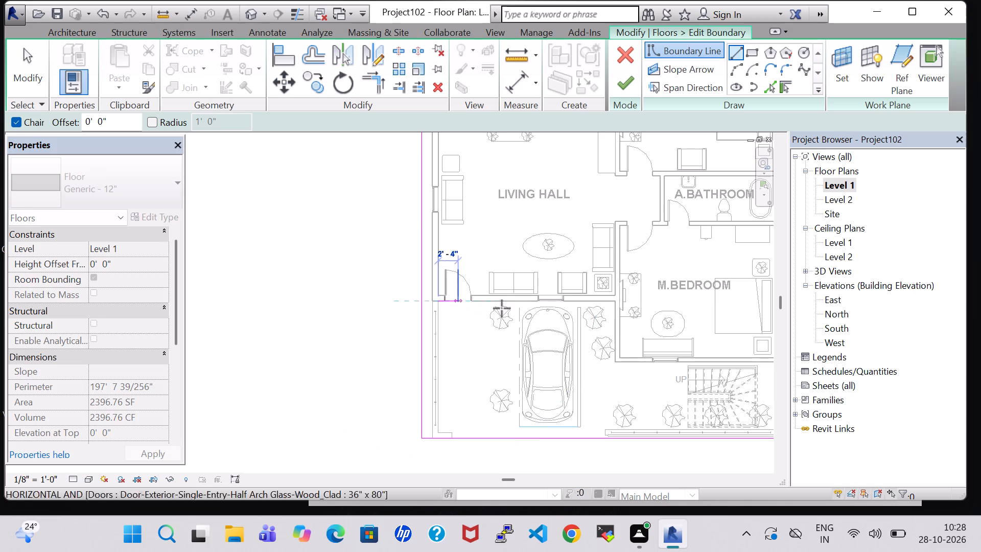
left_click(615, 302)
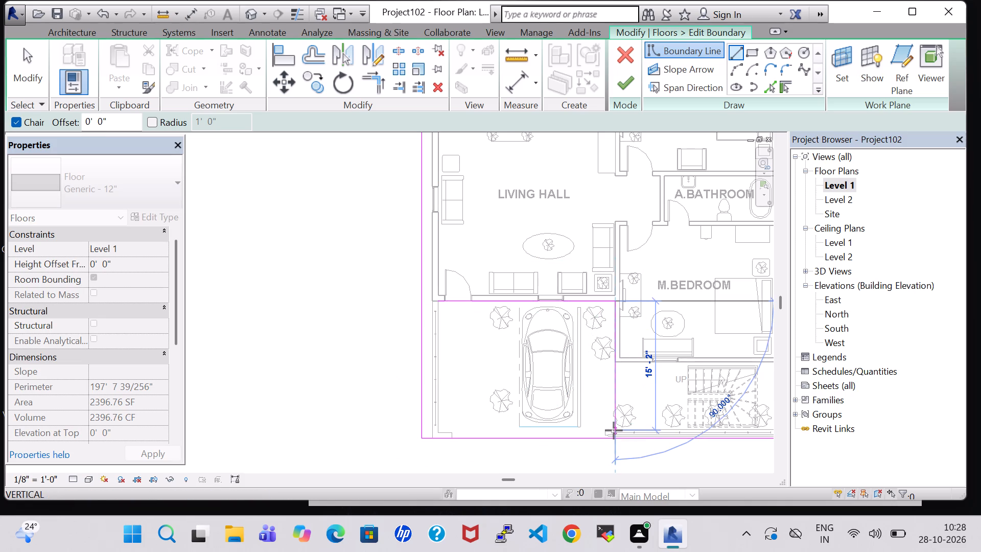
left_click(614, 430)
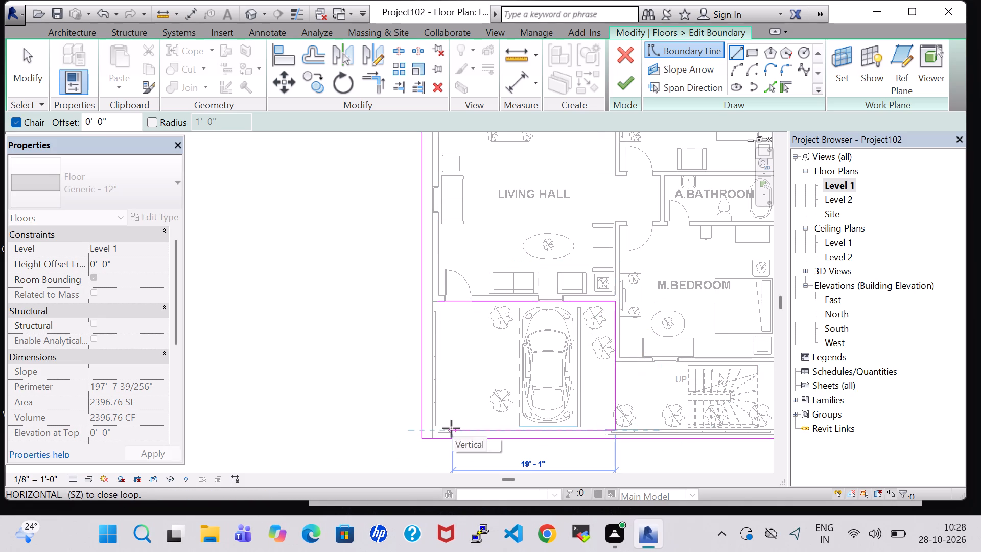
left_click(438, 431)
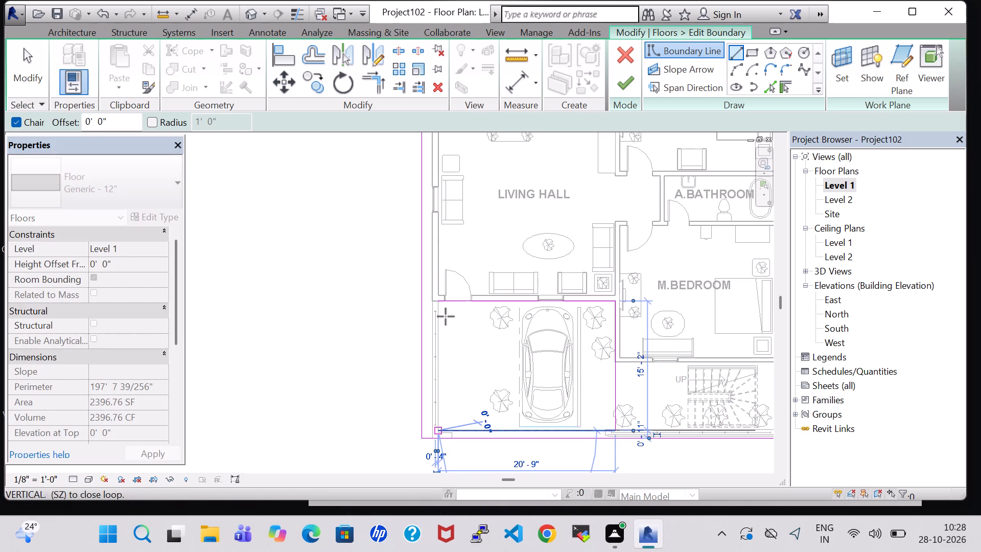
left_click(442, 304)
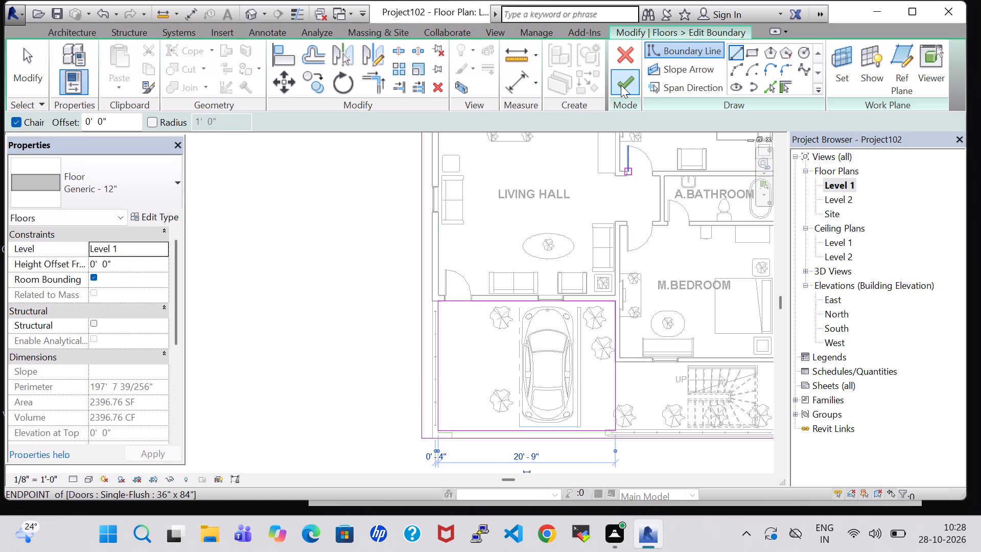
left_click(621, 85)
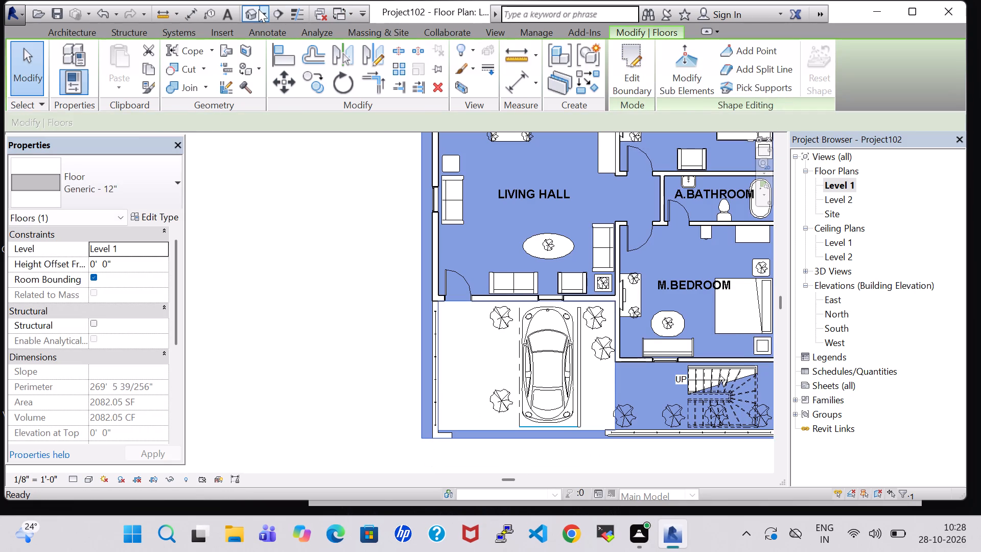
Examine the parking area's floor cutout and the paved strip beneath the staircase from the front and above in 3D.
left_click(259, 9)
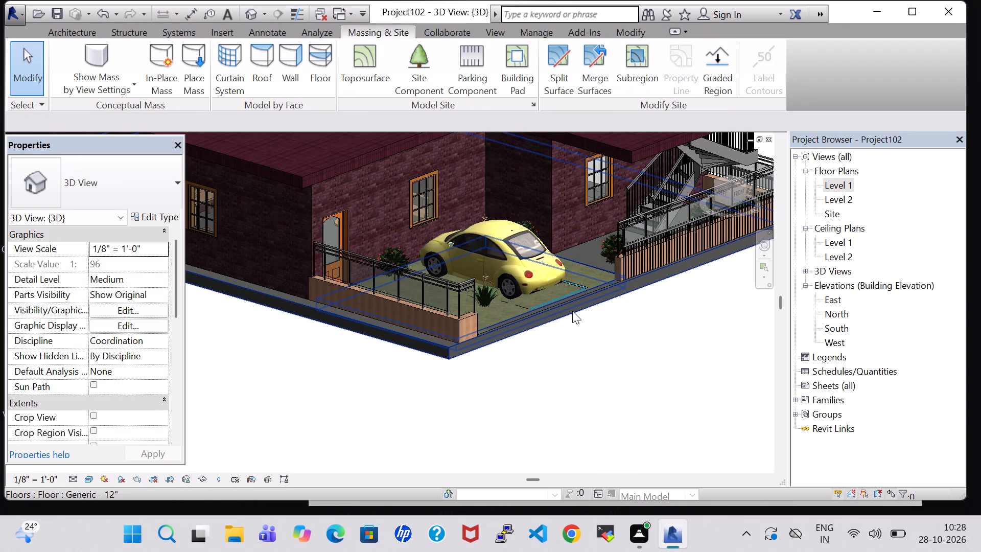
scroll(610, 364, "up", 1)
middle_click_drag(610, 364, 547, 347, "shift")
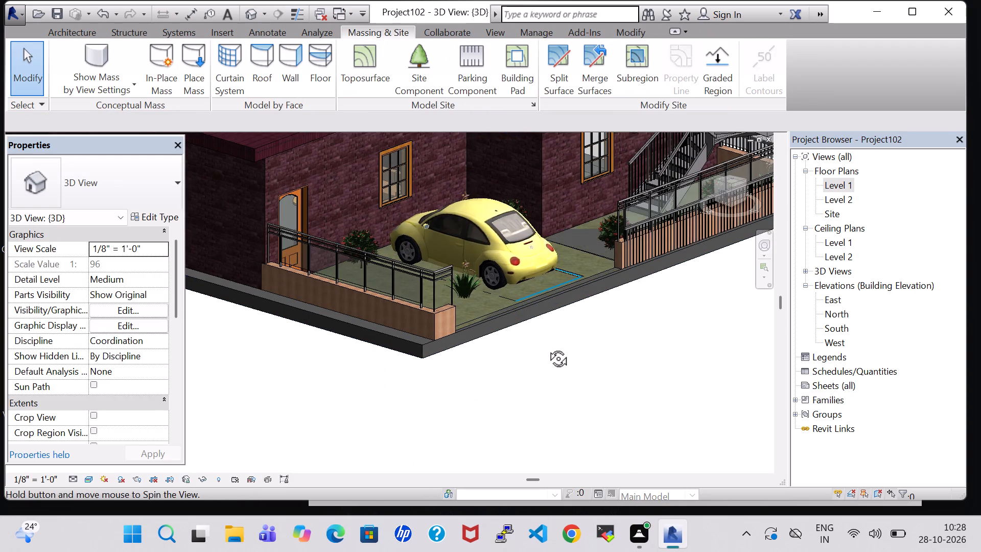
middle_click_drag(547, 347, 535, 344, "shift")
middle_click_drag(426, 324, 426, 399, "shift")
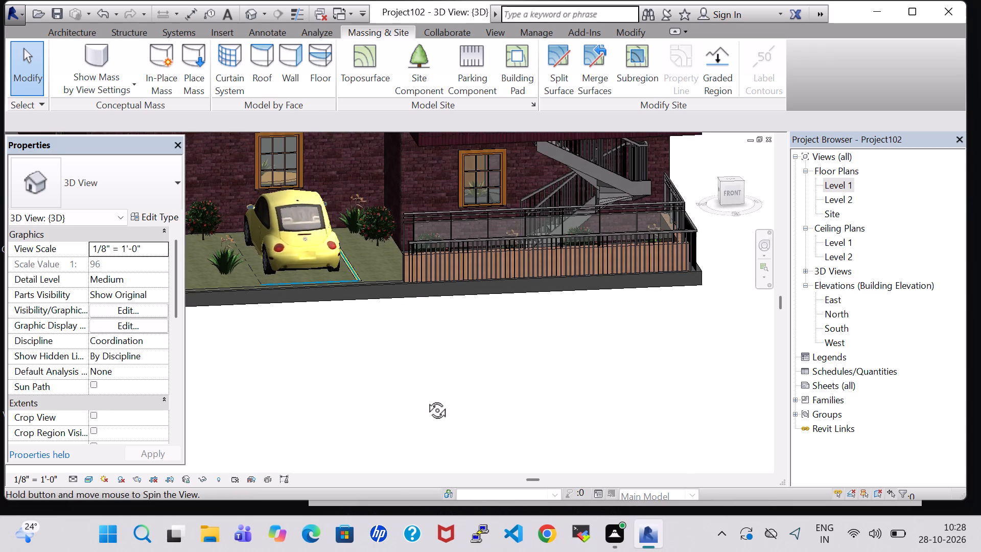
middle_click_drag(426, 399, 425, 399, "shift")
left_click(353, 384)
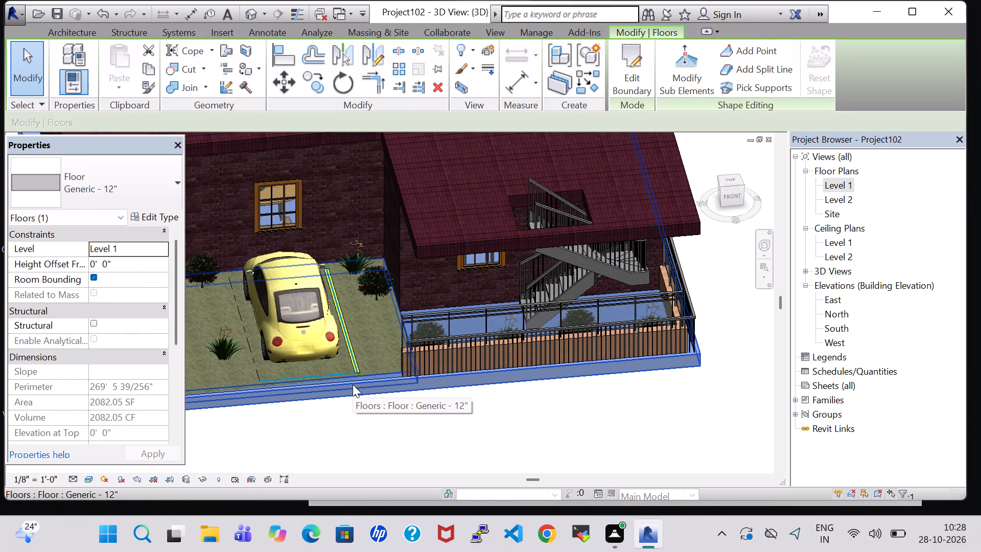
left_click(552, 408)
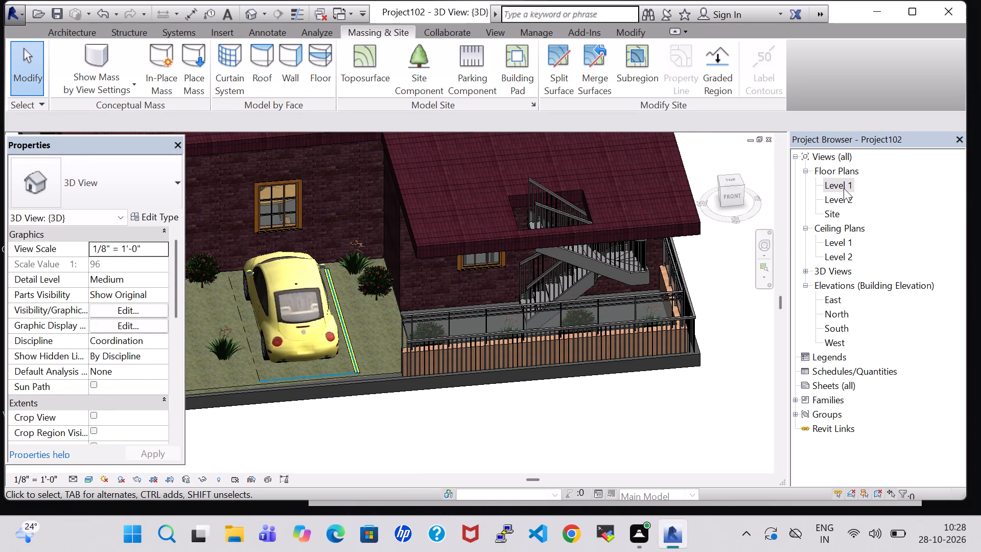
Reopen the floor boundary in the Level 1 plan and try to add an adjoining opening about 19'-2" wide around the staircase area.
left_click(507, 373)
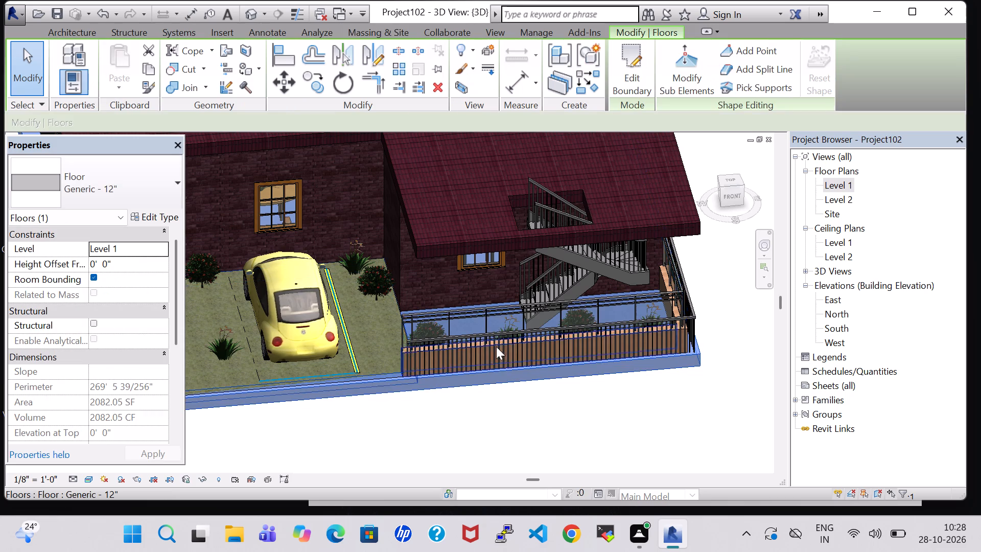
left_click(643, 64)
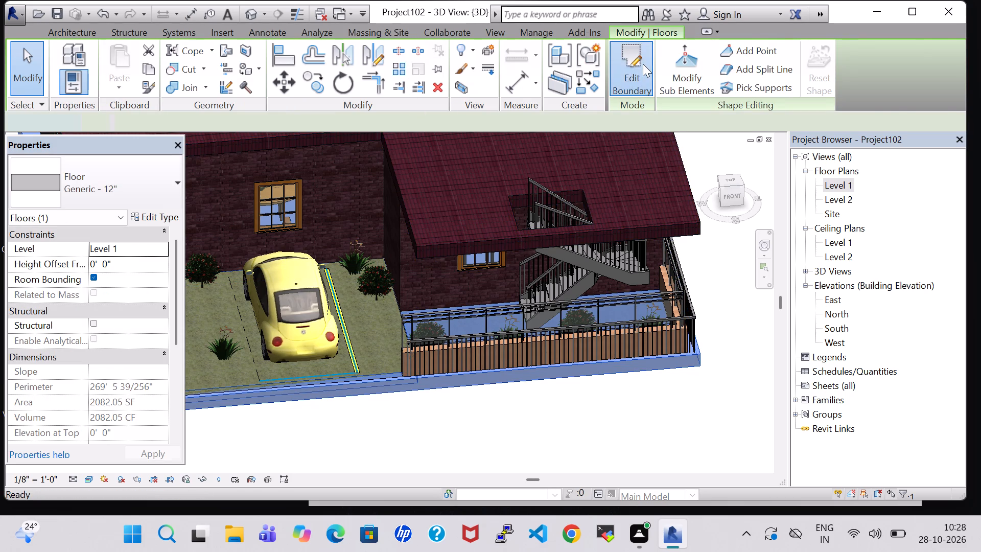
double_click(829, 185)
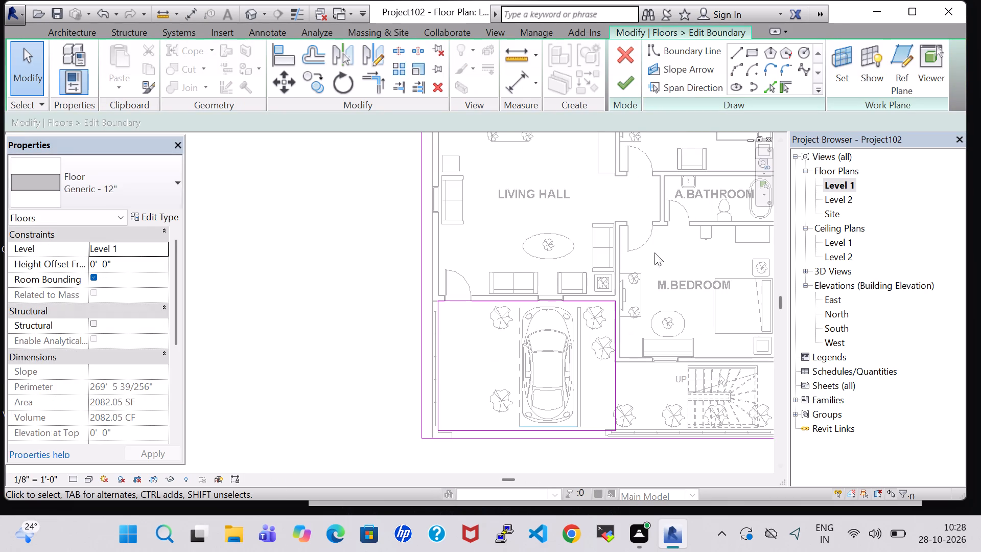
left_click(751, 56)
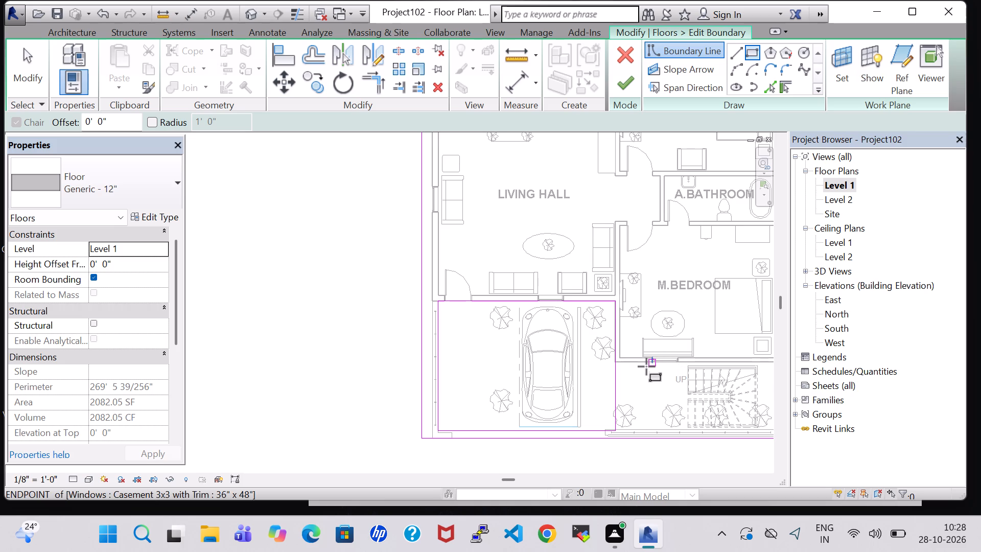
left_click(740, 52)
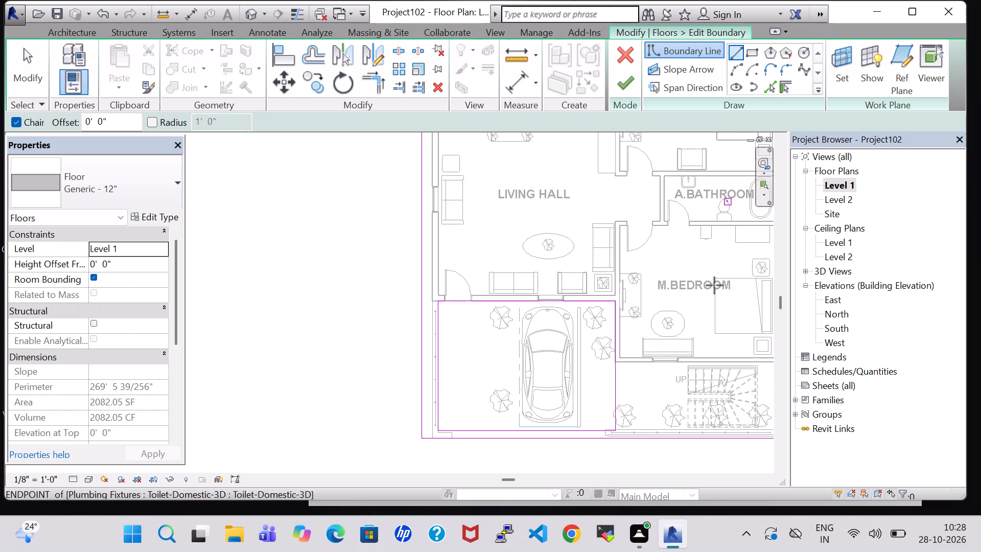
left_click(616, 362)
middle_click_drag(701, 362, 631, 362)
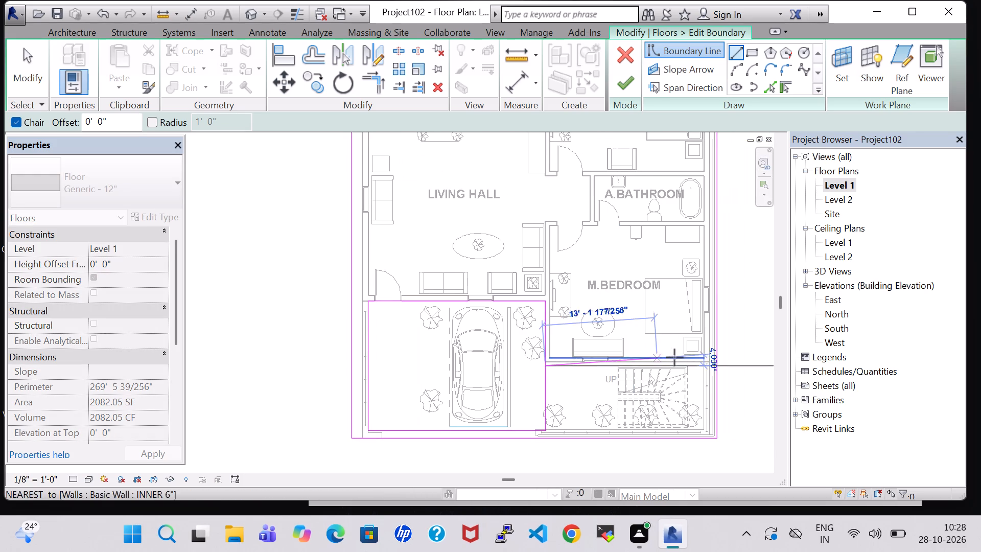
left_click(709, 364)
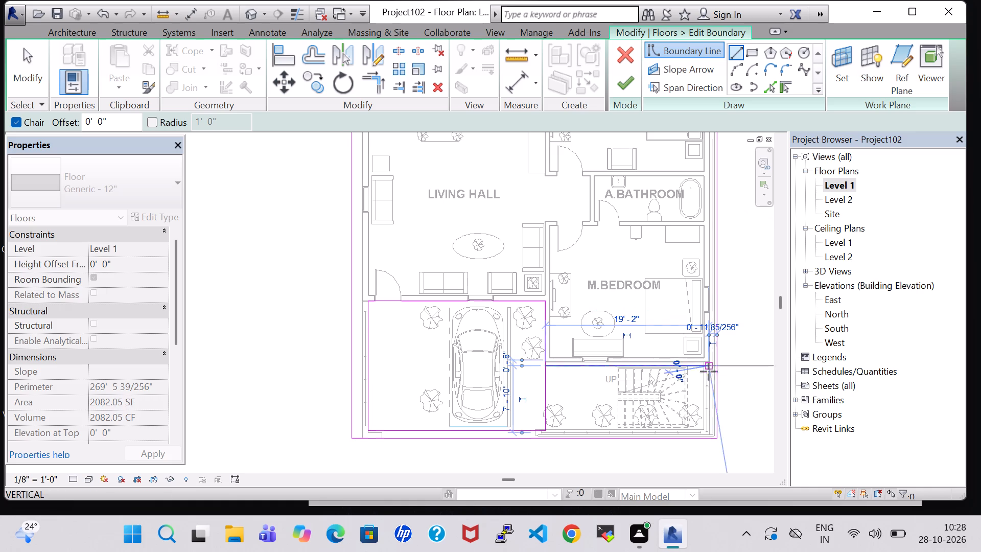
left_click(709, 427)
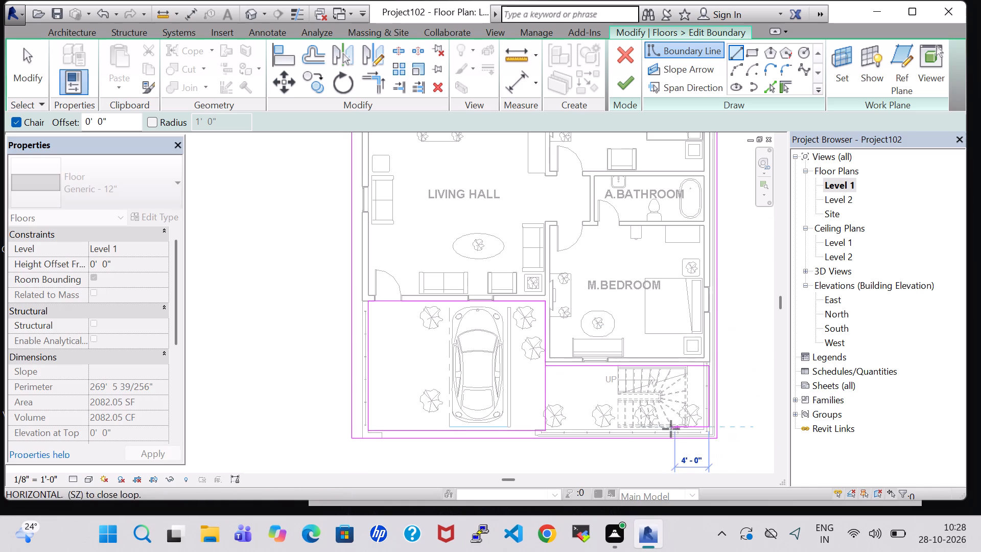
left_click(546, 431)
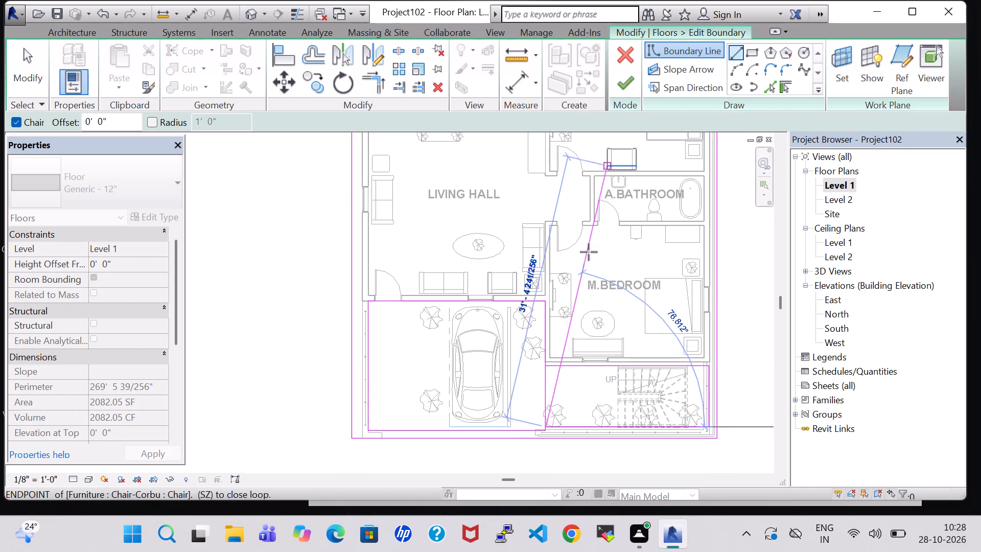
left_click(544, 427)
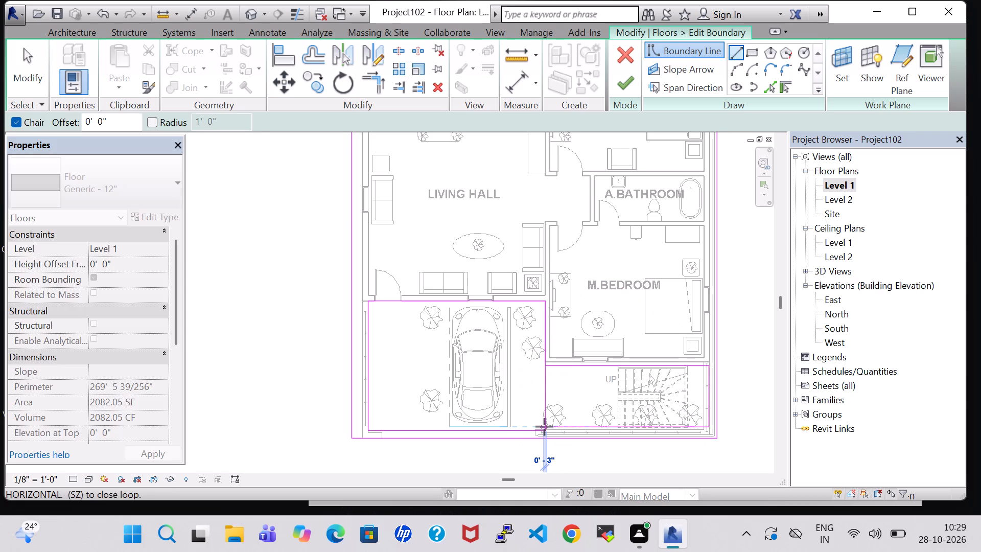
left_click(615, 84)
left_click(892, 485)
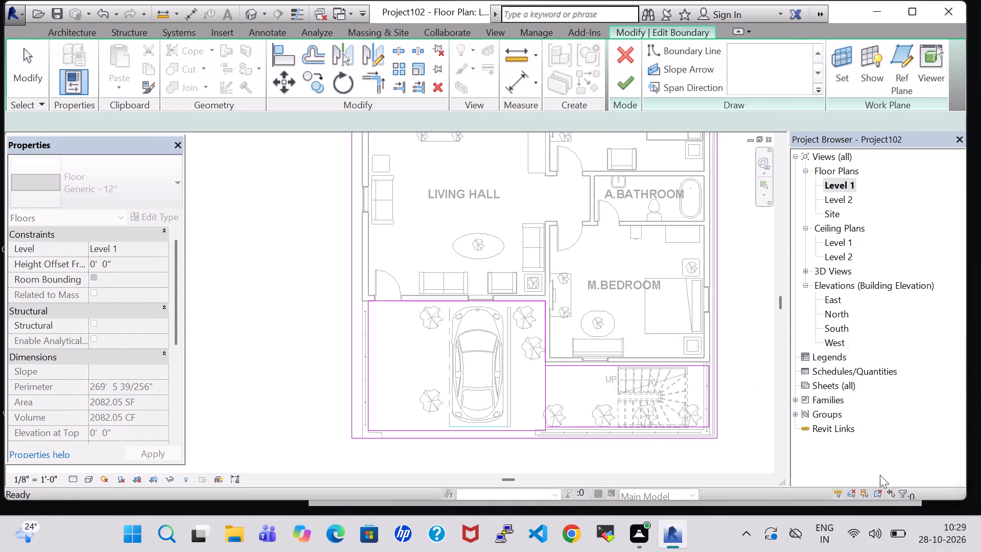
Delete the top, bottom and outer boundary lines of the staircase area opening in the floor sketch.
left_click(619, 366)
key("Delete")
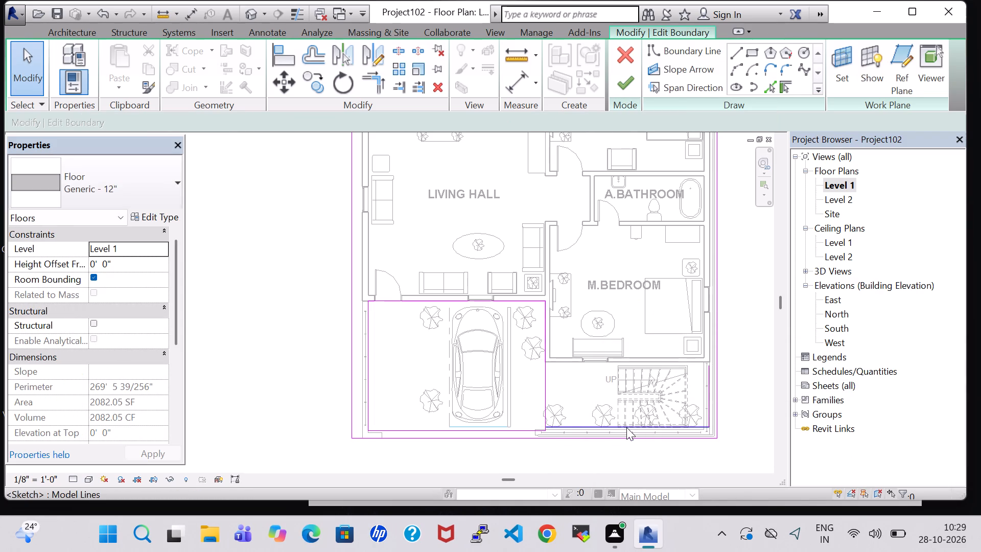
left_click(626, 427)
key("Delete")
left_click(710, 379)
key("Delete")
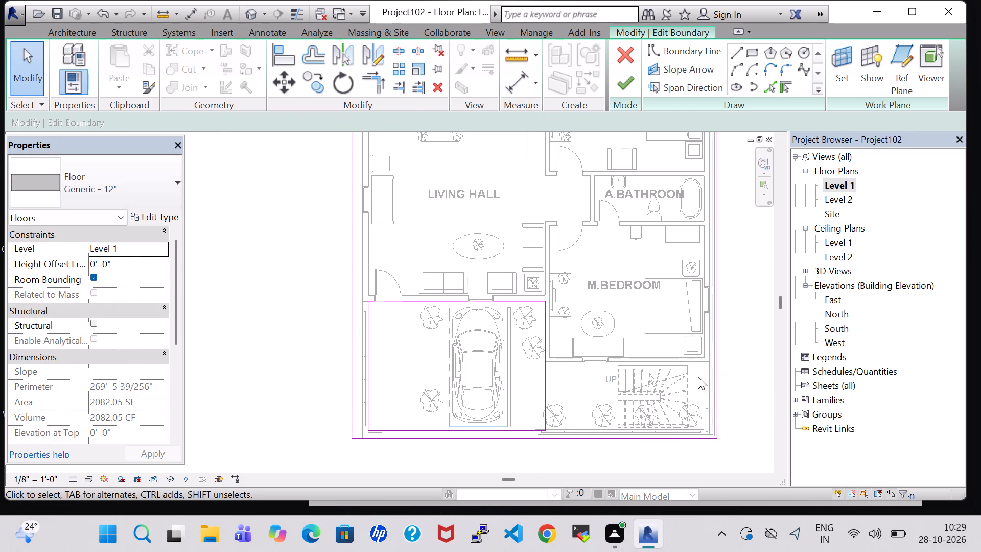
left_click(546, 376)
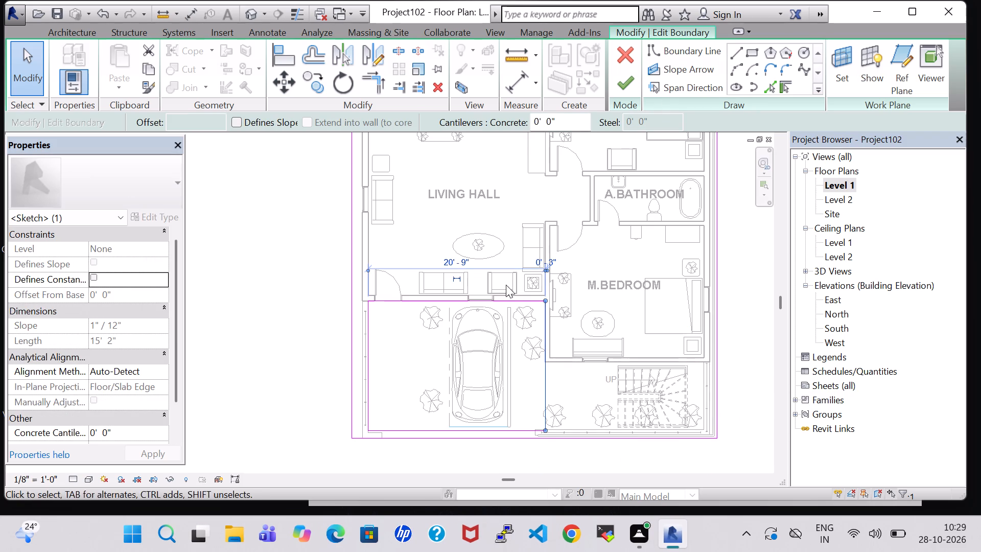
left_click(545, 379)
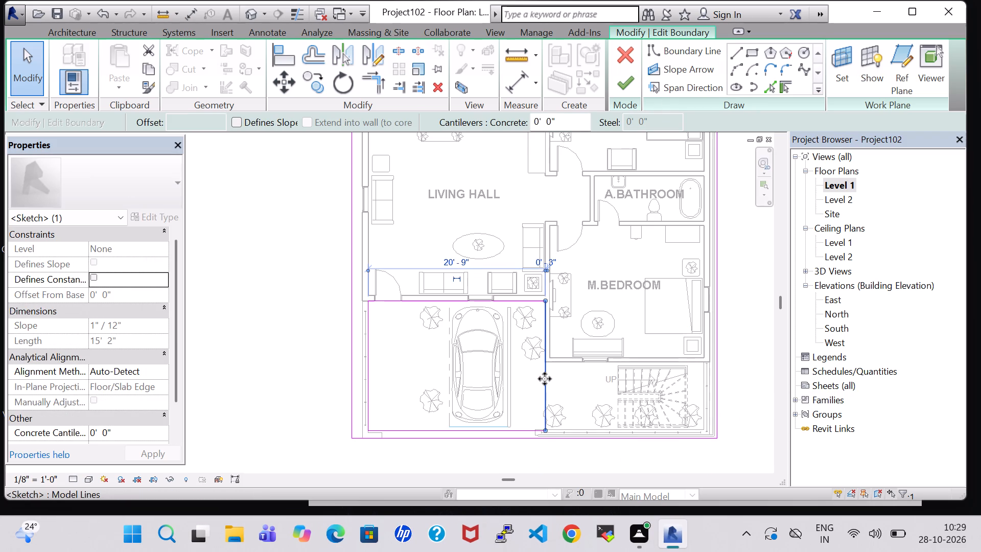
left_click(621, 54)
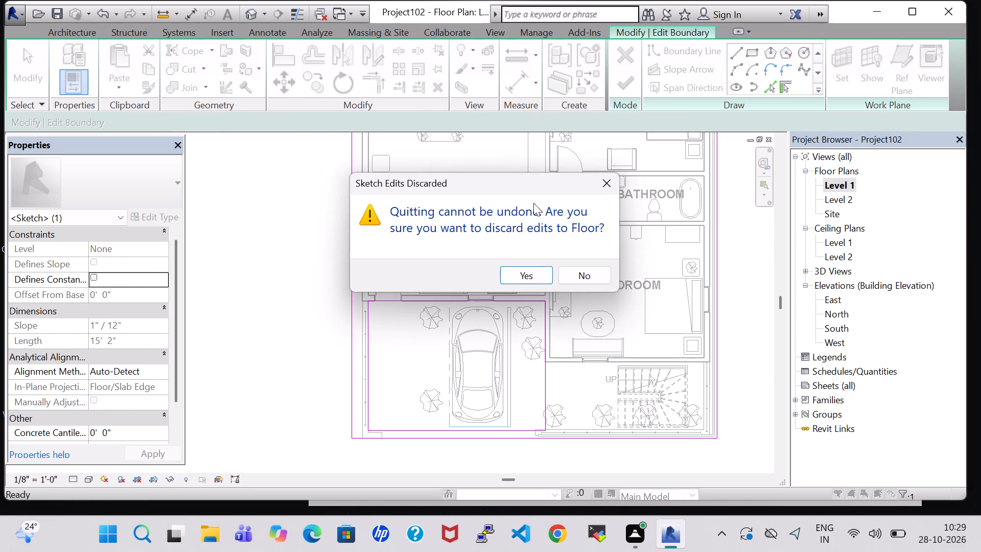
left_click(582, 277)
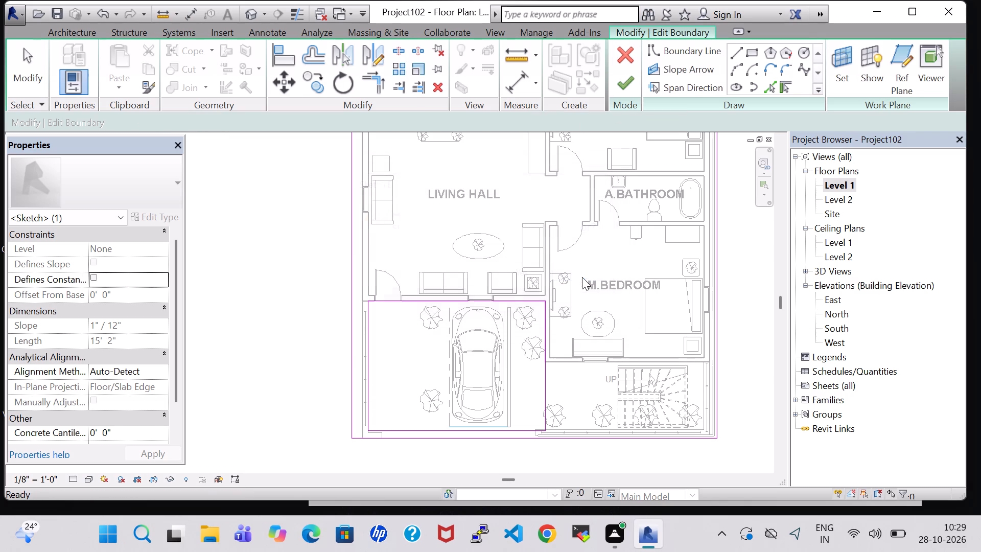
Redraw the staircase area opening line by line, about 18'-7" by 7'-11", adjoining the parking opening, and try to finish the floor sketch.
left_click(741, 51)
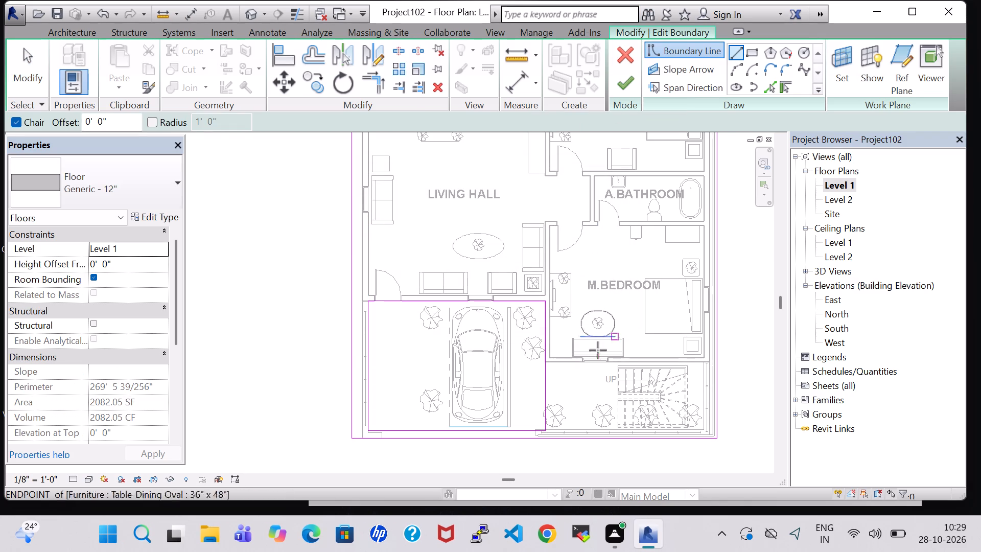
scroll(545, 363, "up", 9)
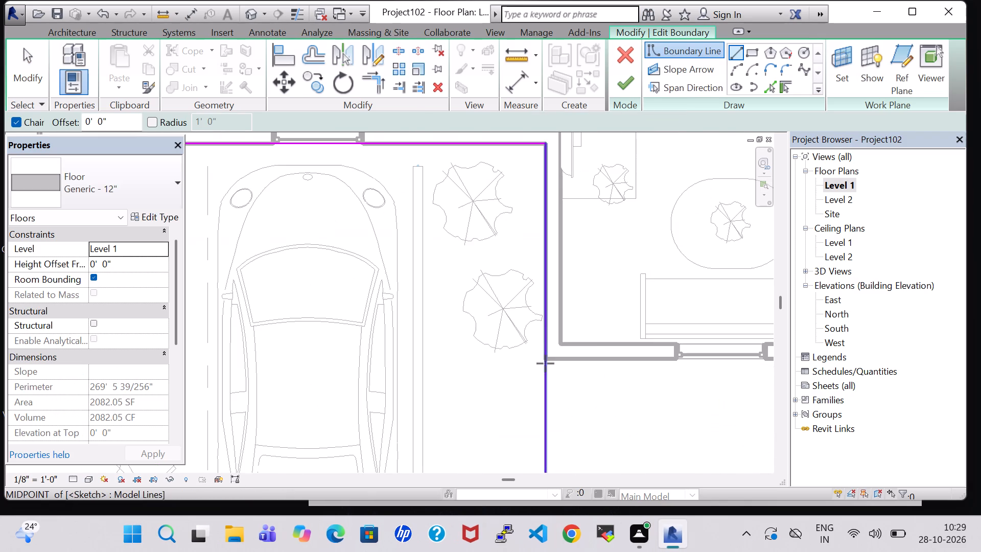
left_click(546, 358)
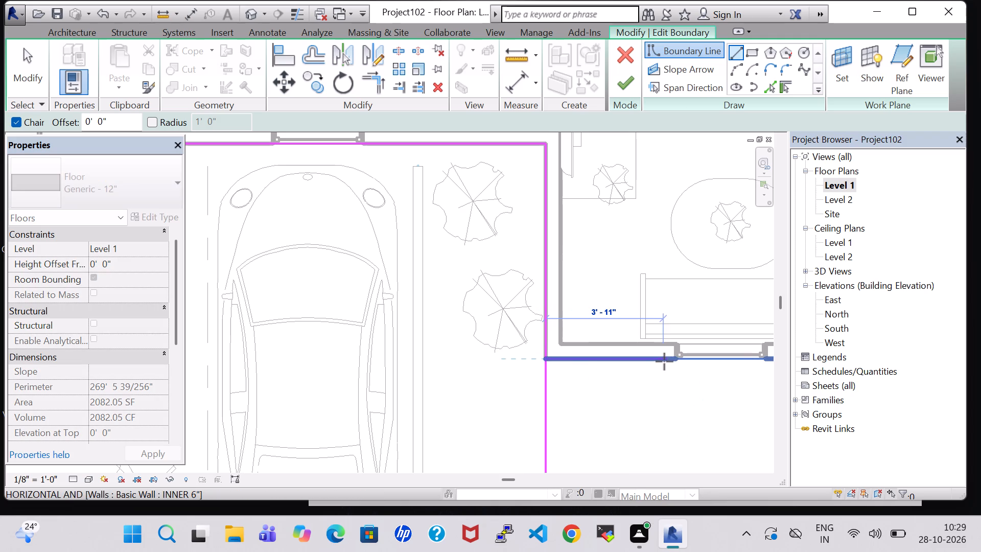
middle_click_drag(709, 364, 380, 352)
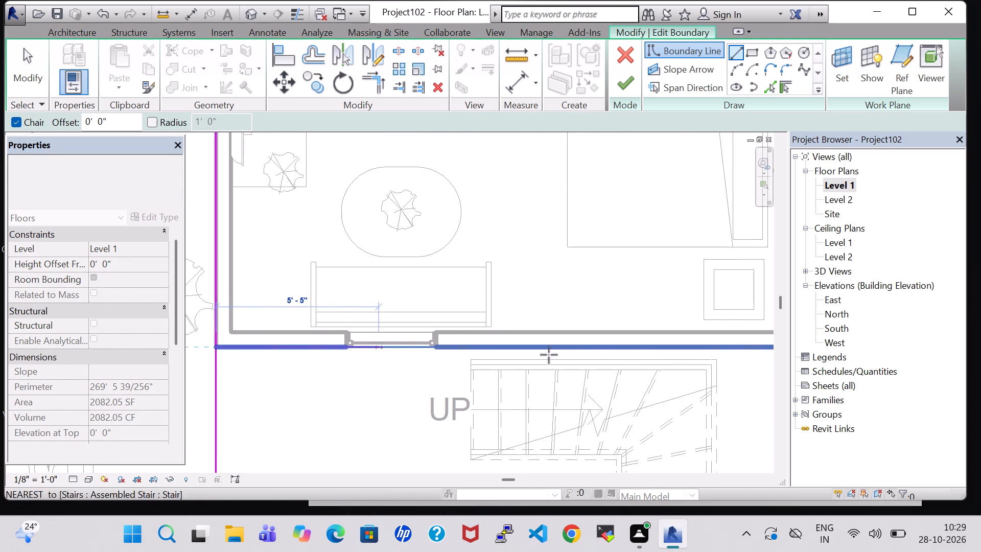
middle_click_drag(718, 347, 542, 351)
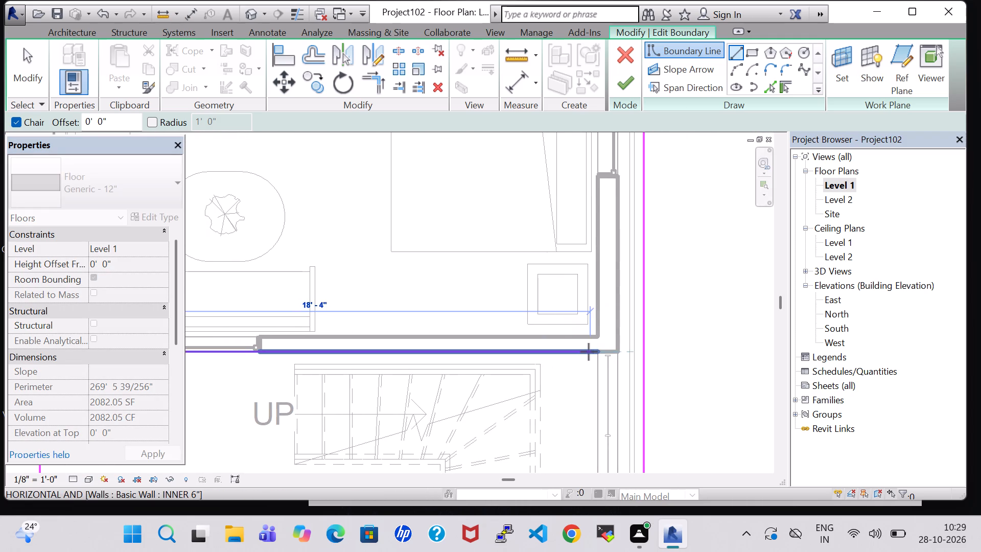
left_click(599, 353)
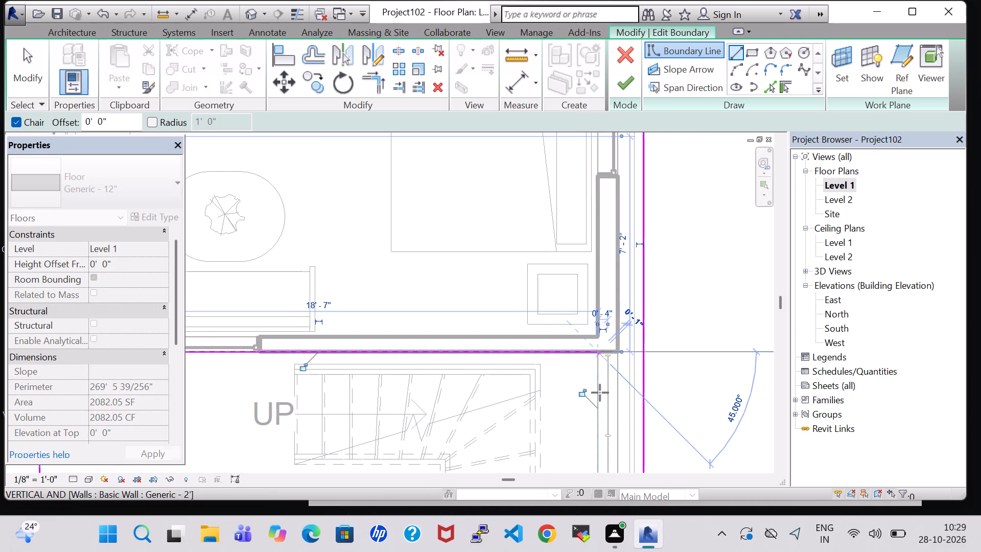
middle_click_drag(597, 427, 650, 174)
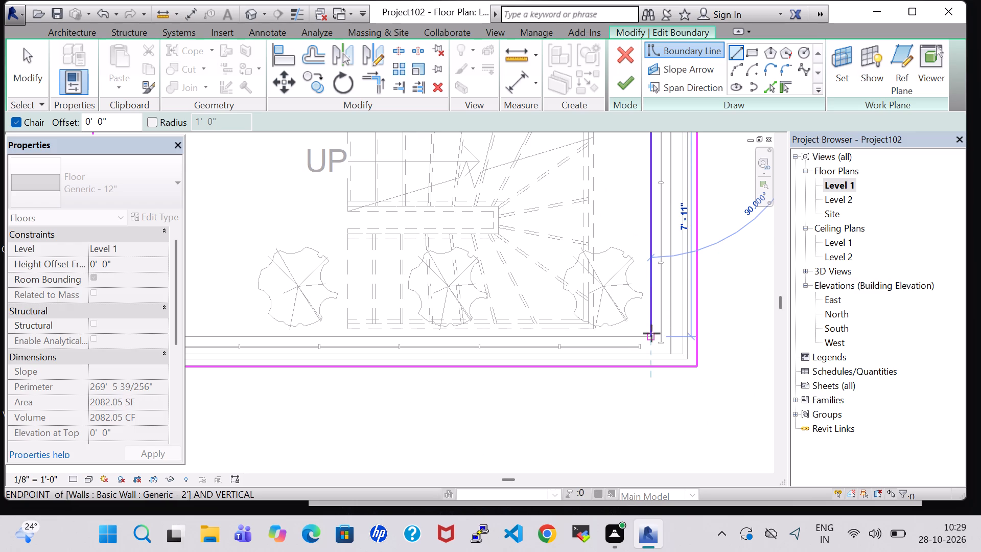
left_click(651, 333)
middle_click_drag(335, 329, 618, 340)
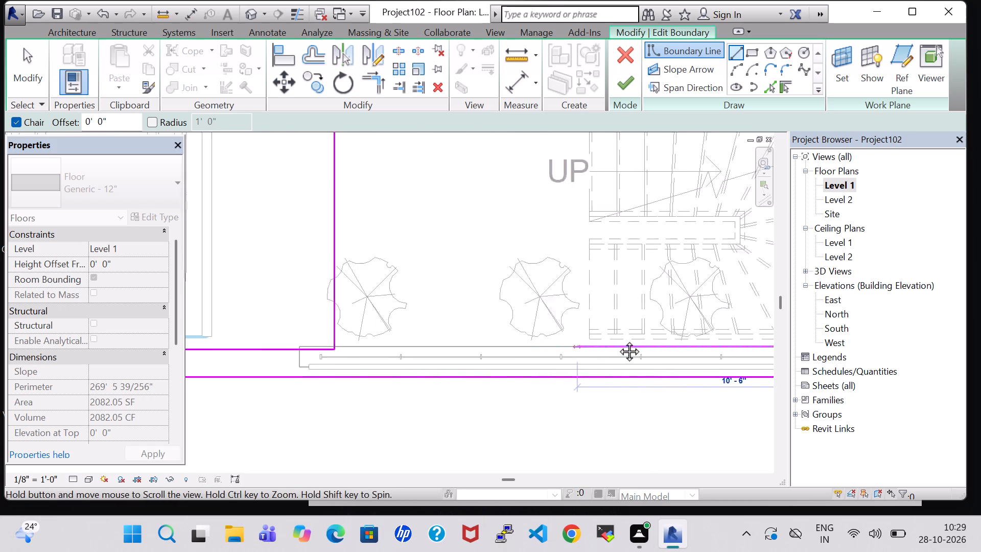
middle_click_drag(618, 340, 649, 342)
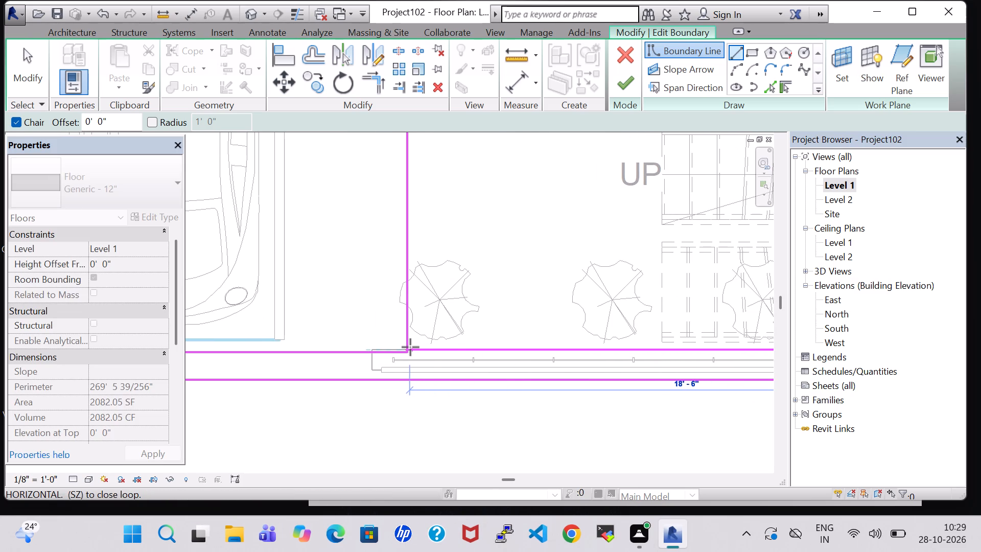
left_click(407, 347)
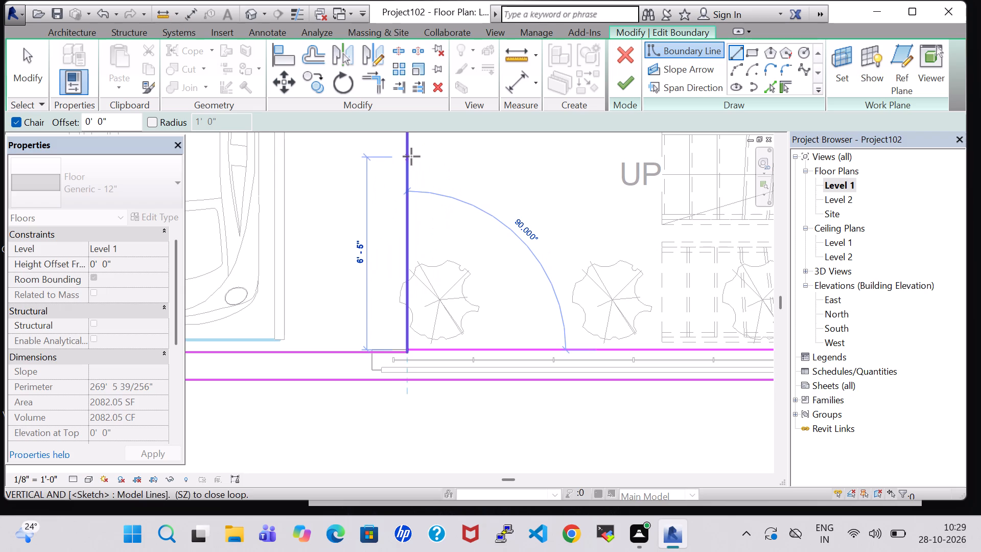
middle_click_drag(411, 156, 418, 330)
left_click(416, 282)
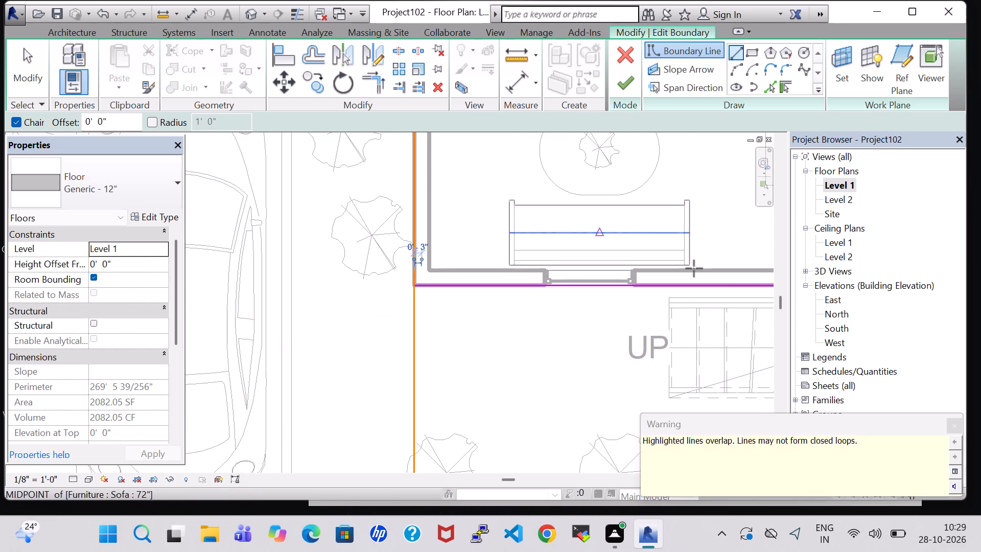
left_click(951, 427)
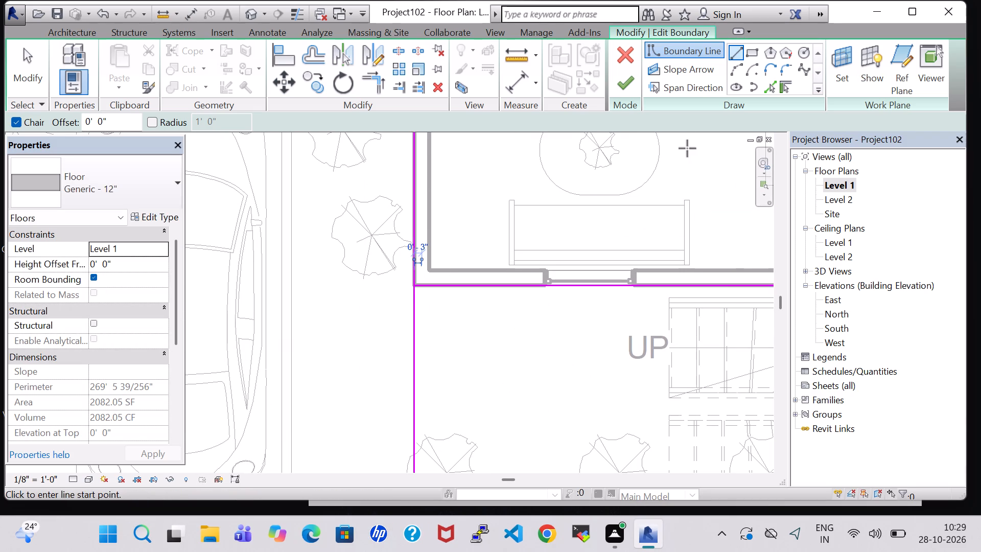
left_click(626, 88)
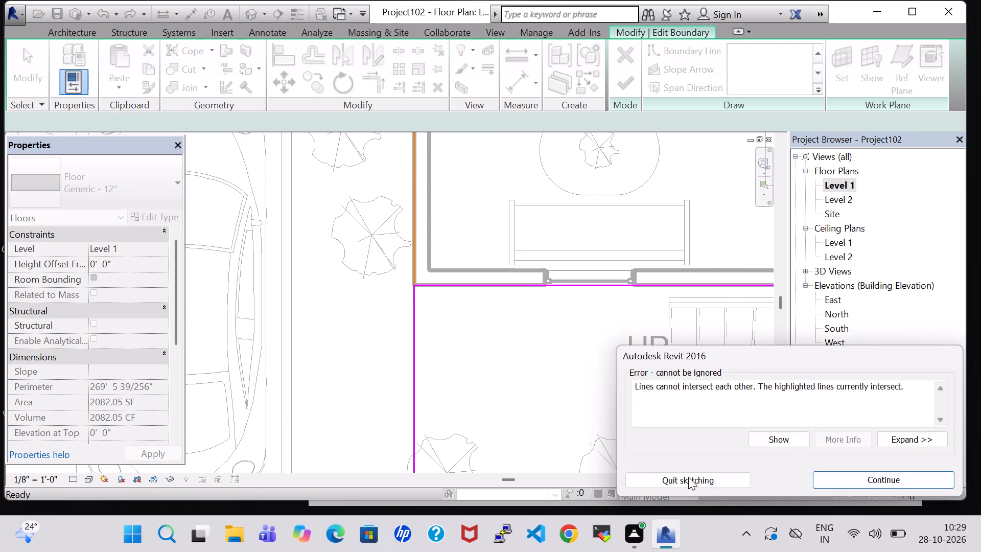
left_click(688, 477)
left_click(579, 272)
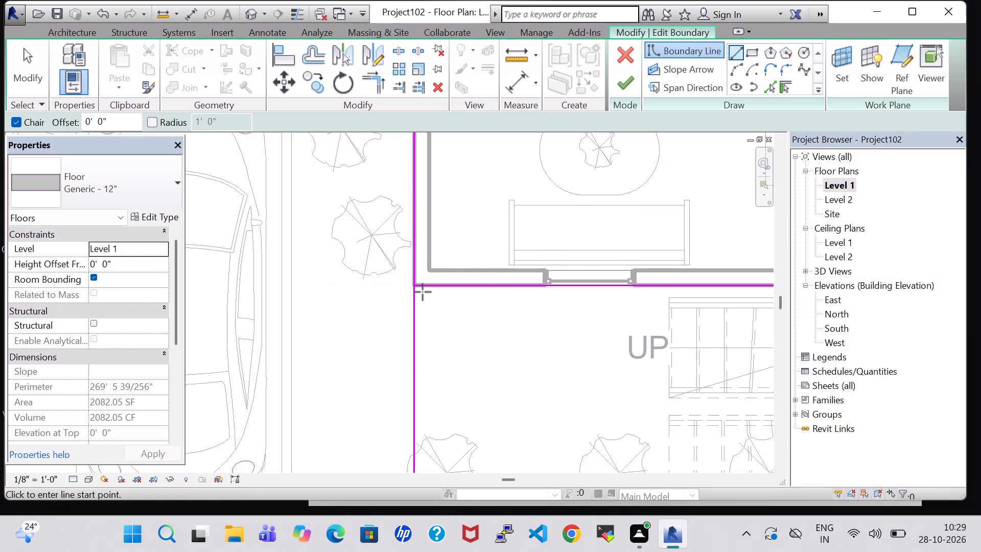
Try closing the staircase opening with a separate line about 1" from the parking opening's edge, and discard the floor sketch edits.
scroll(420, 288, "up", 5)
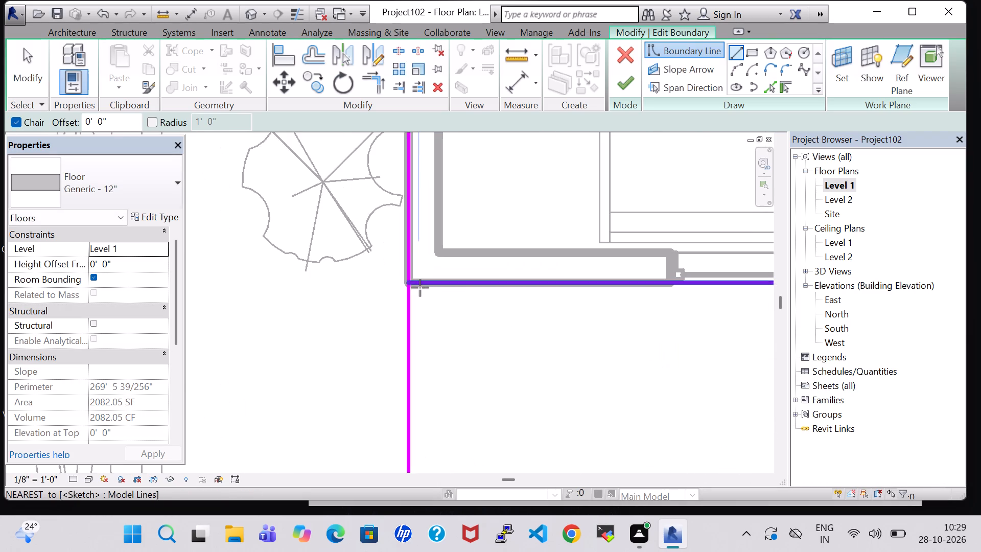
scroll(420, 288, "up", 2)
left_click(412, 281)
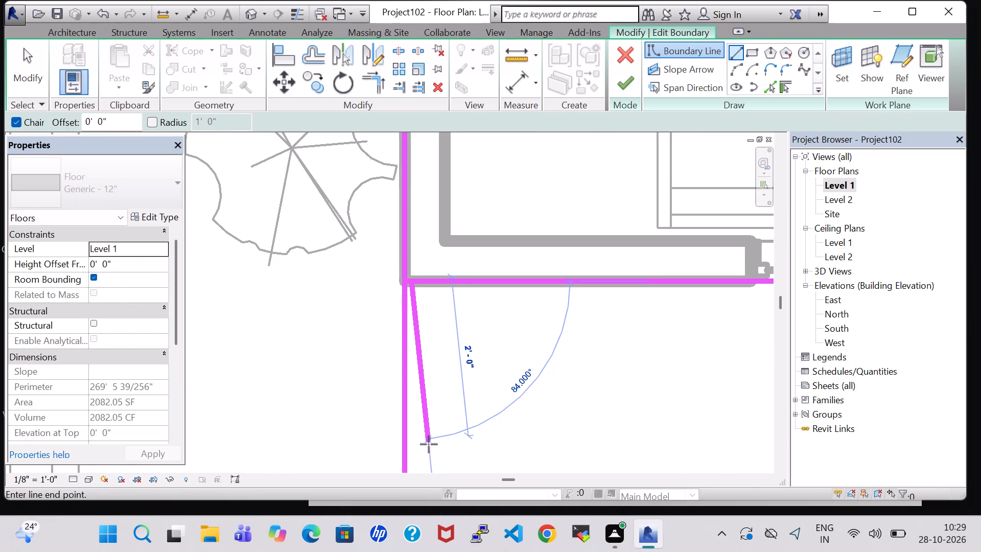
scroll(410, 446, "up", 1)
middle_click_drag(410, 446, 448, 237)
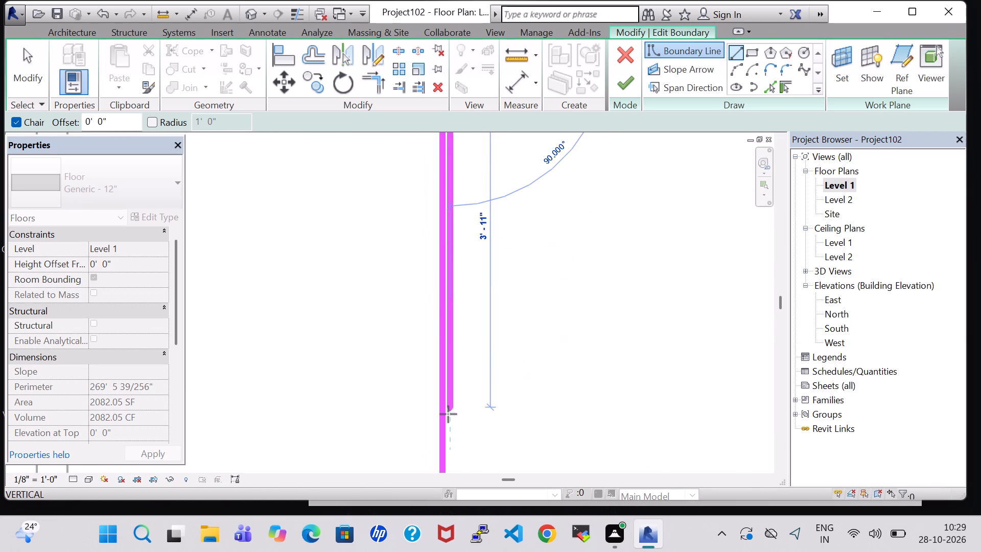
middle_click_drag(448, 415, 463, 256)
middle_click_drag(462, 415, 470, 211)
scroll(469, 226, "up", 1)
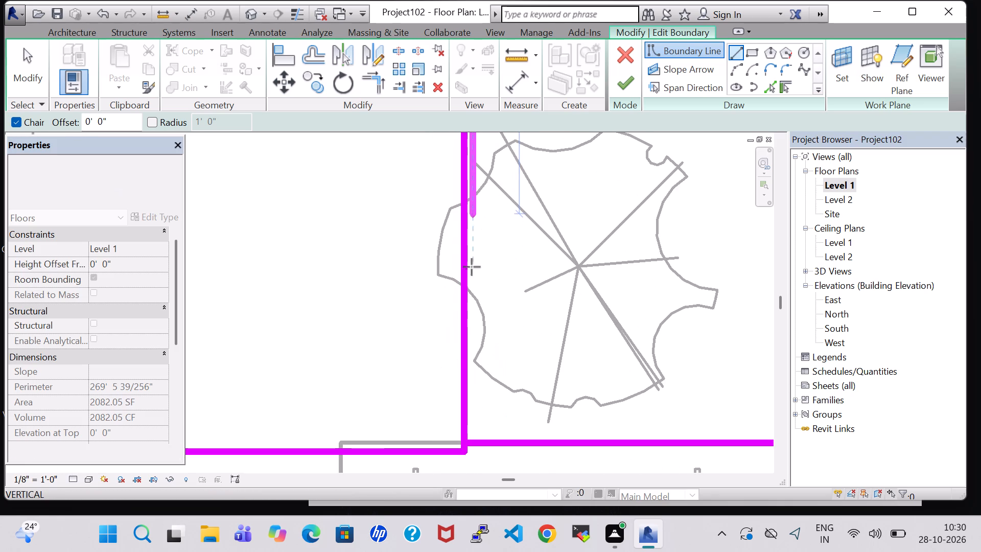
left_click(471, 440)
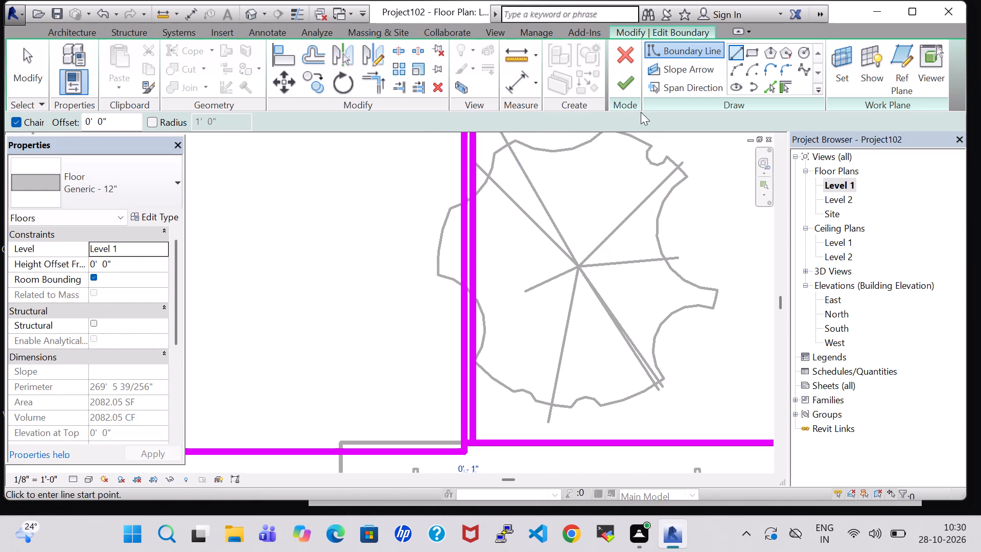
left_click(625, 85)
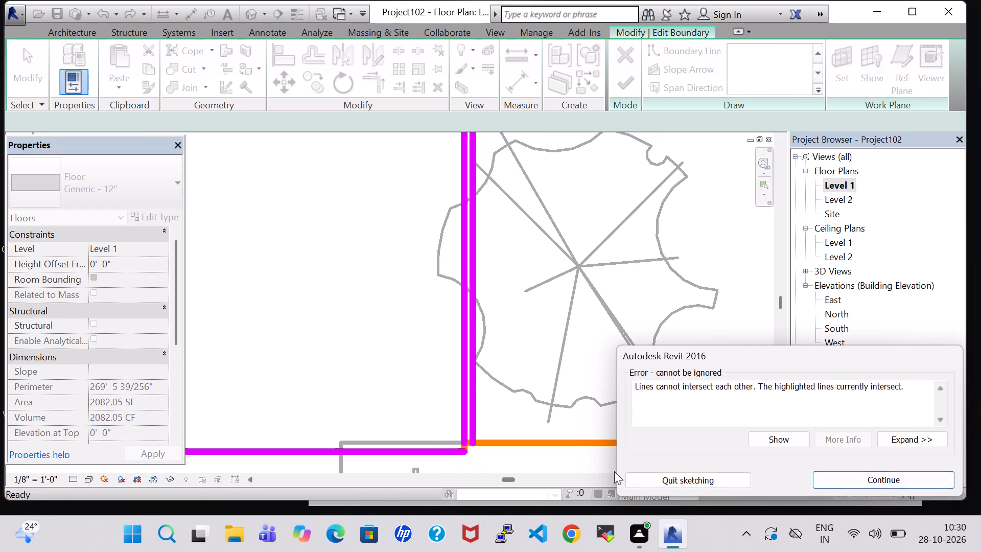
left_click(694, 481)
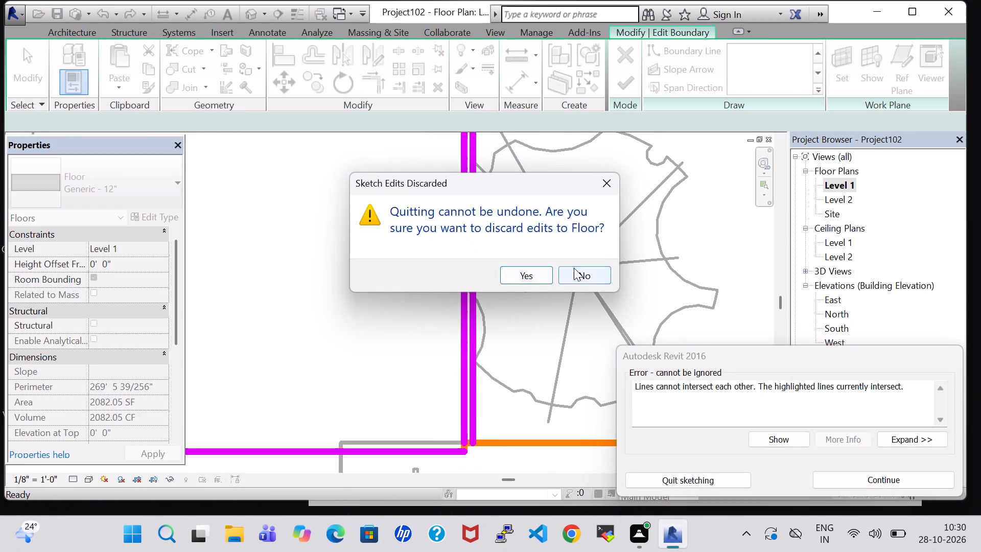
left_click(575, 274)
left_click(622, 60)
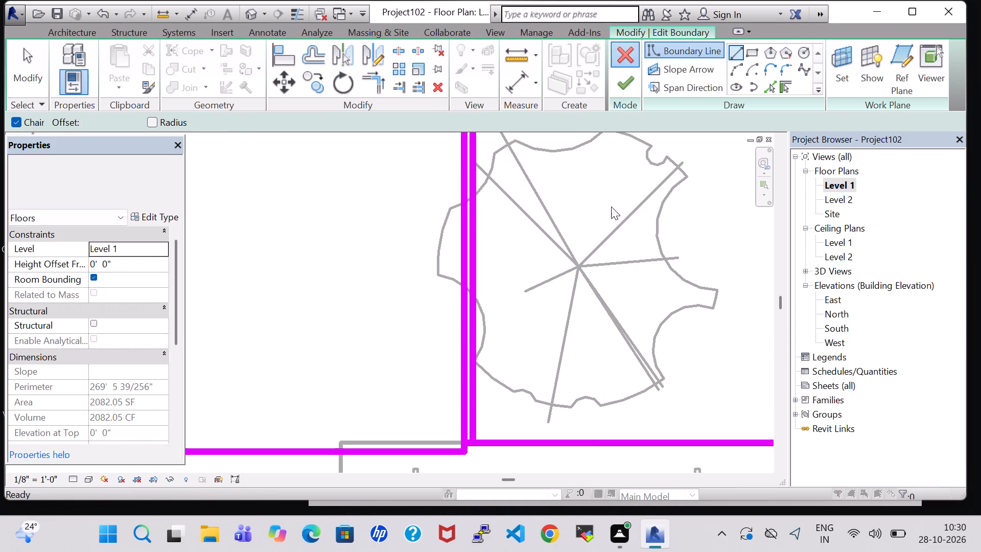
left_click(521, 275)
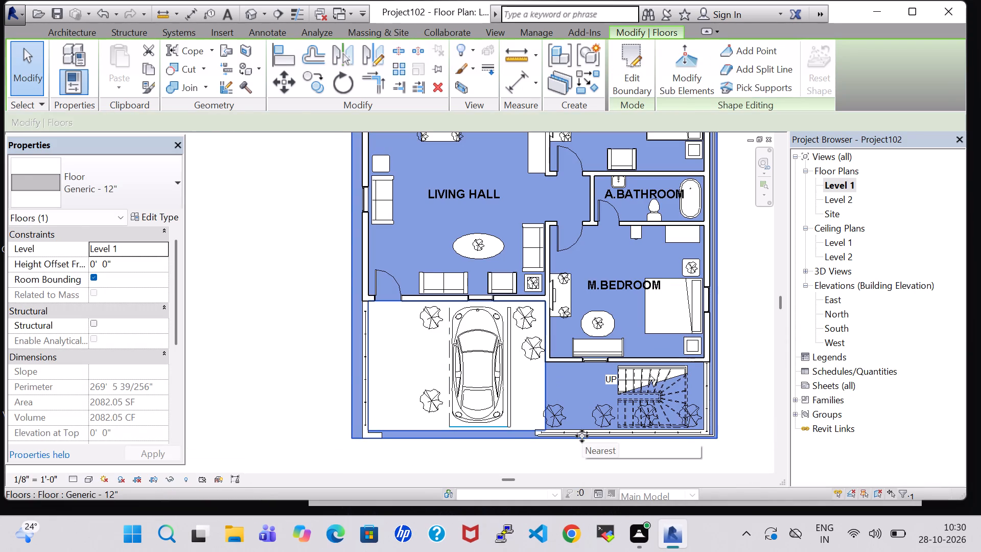
Delete the Generic - 12" ground floor slab from the Level 1 plan and check the house in 3D.
key("Delete")
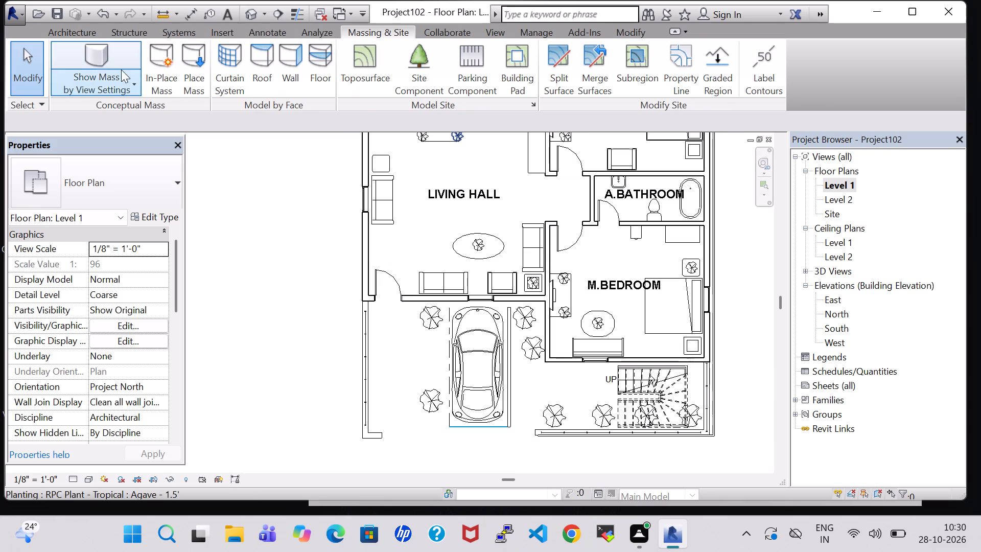
left_click(58, 35)
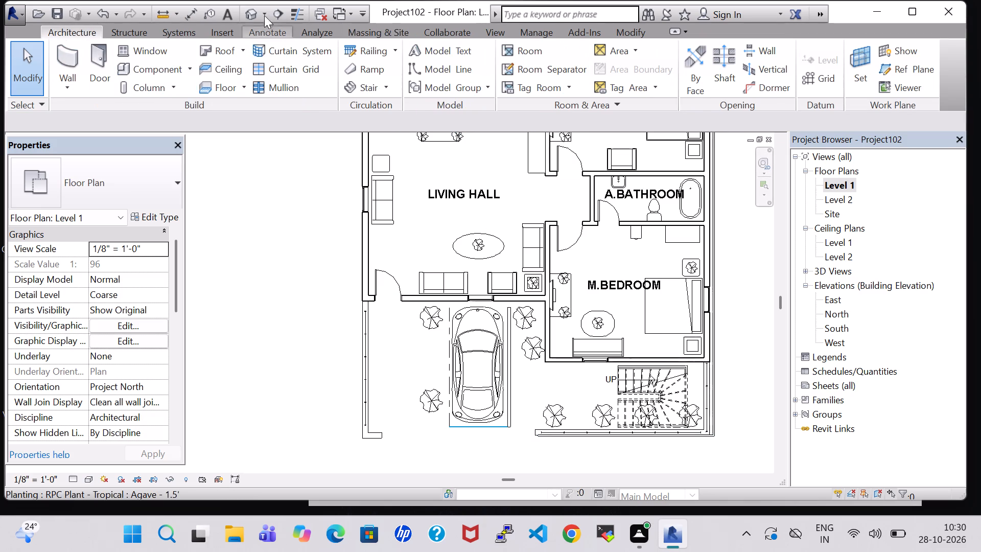
left_click(243, 10)
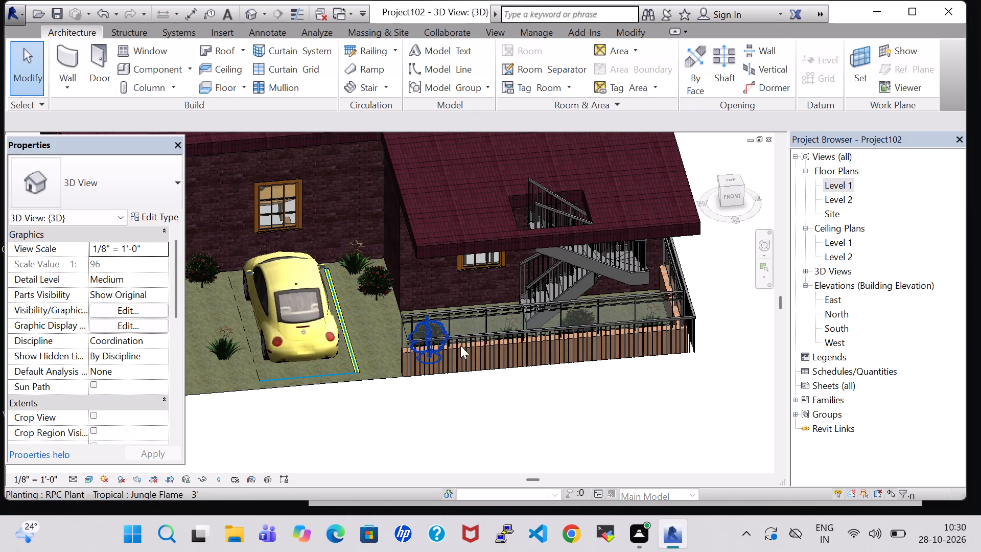
Start a Generic - 12" floor on Level 1 and sketch its boundary about 40' along the outer face of the dining and kitchen wall.
double_click(836, 185)
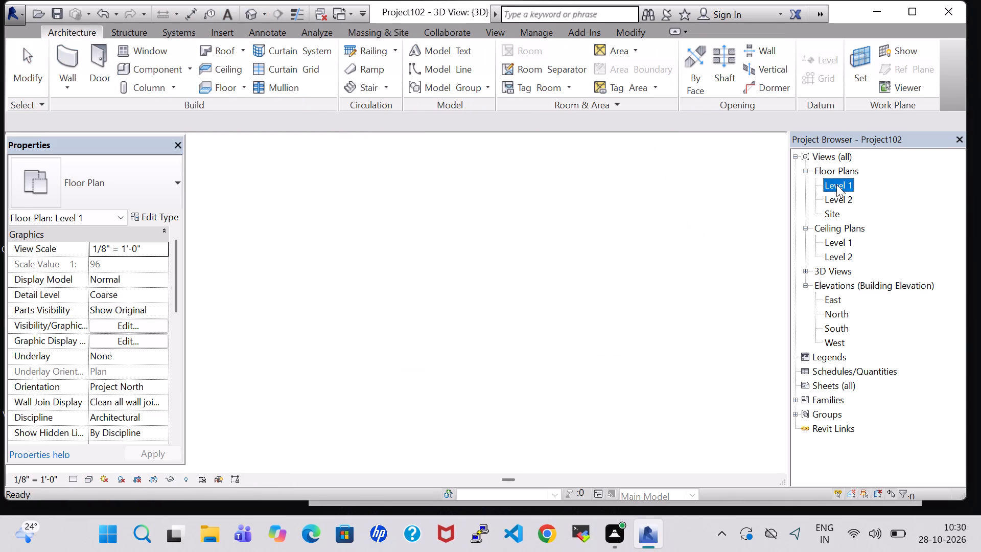
left_click(222, 91)
middle_click_drag(411, 178, 418, 209)
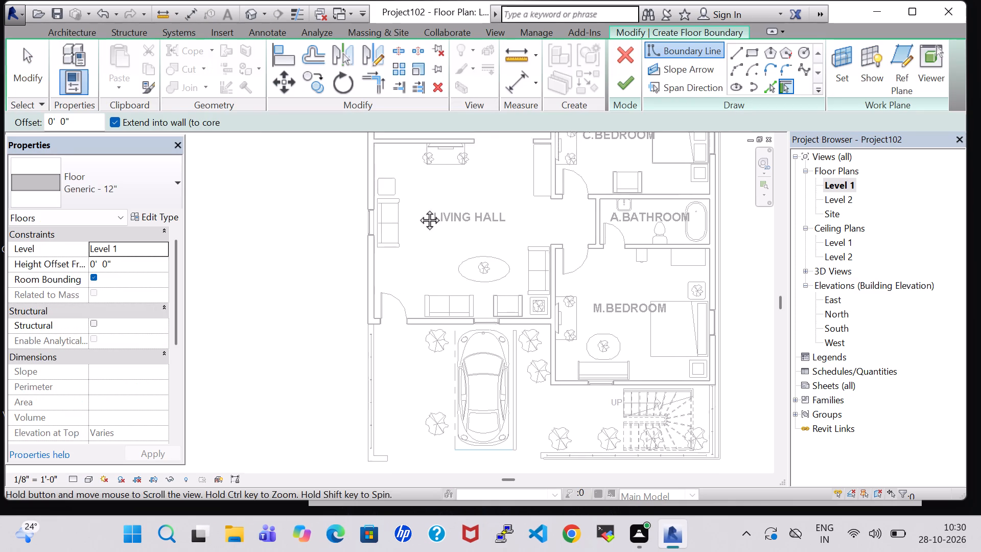
middle_click_drag(418, 209, 406, 336)
middle_click_drag(426, 239, 427, 402)
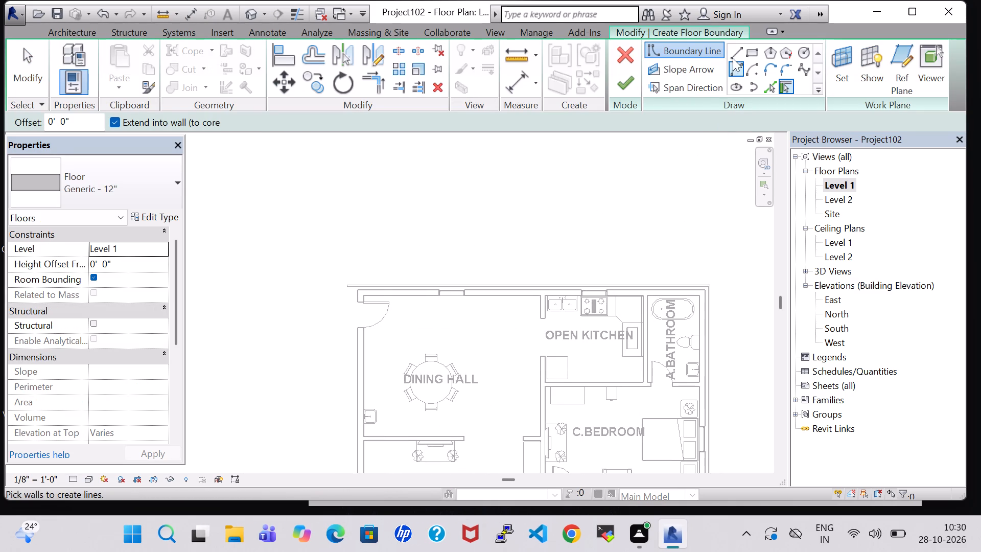
left_click(739, 51)
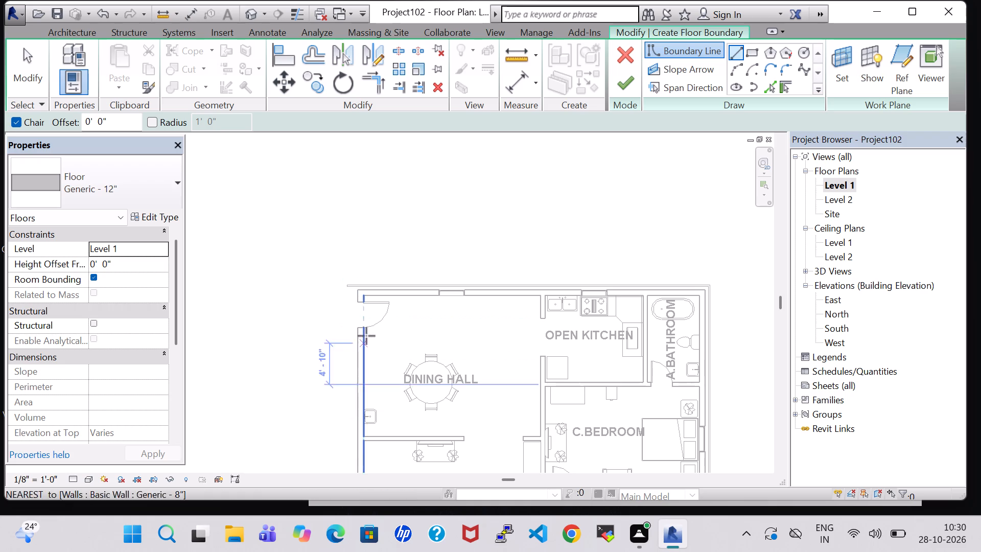
left_click(357, 291)
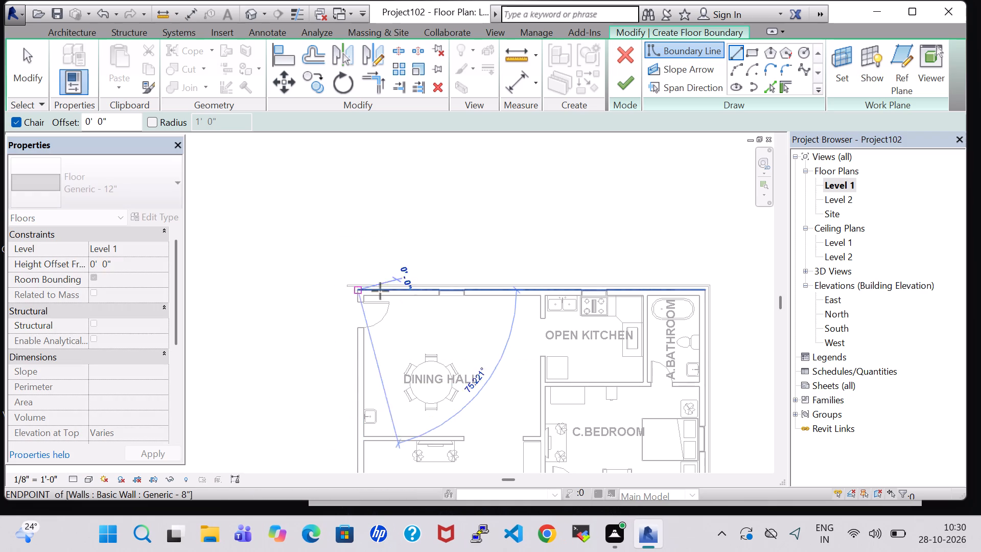
left_click(705, 291)
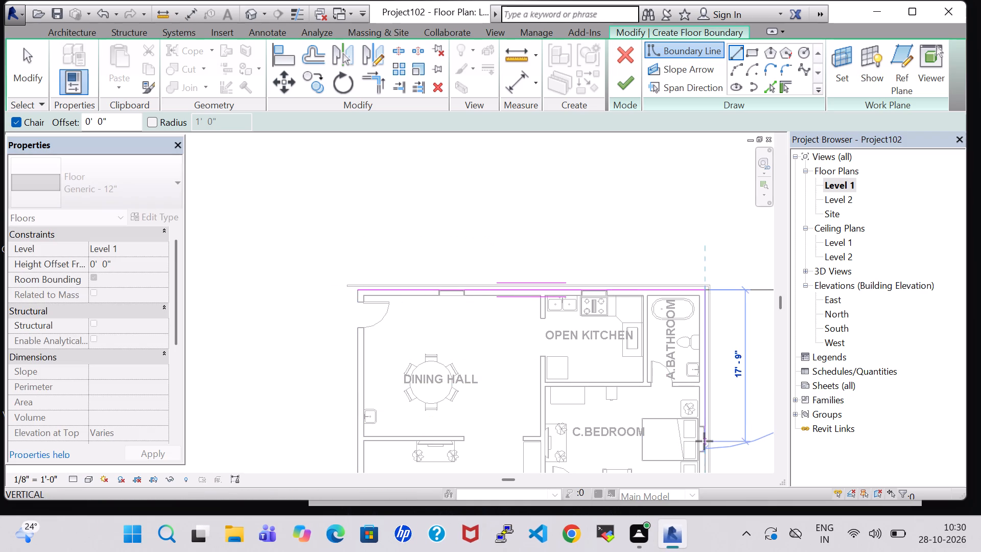
Sketch the floor boundary about 54'-6" along the outer face of the bedroom side wall, down to the staircase yard's outer corner.
scroll(704, 441, "up", 1)
middle_click_drag(704, 441, 691, 213)
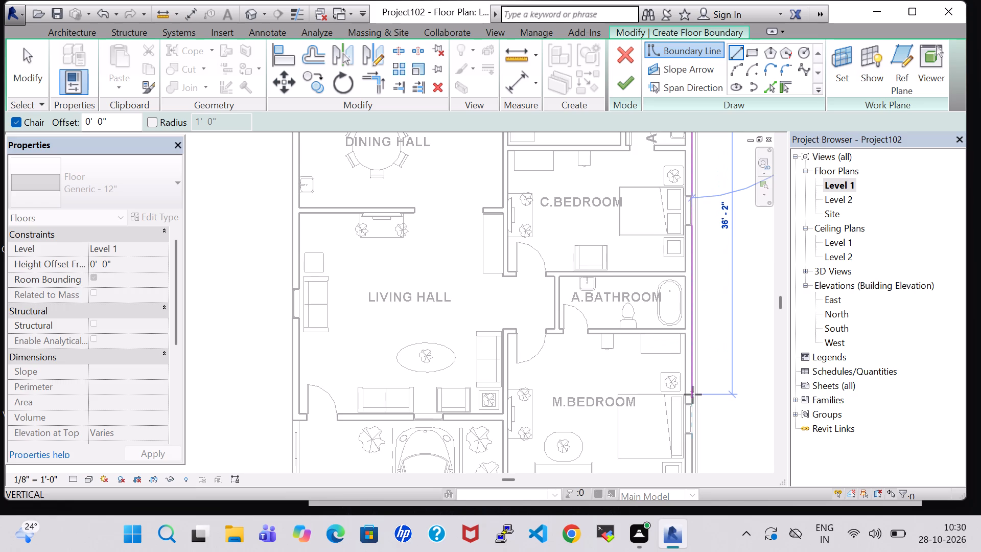
middle_click_drag(693, 395, 744, 218)
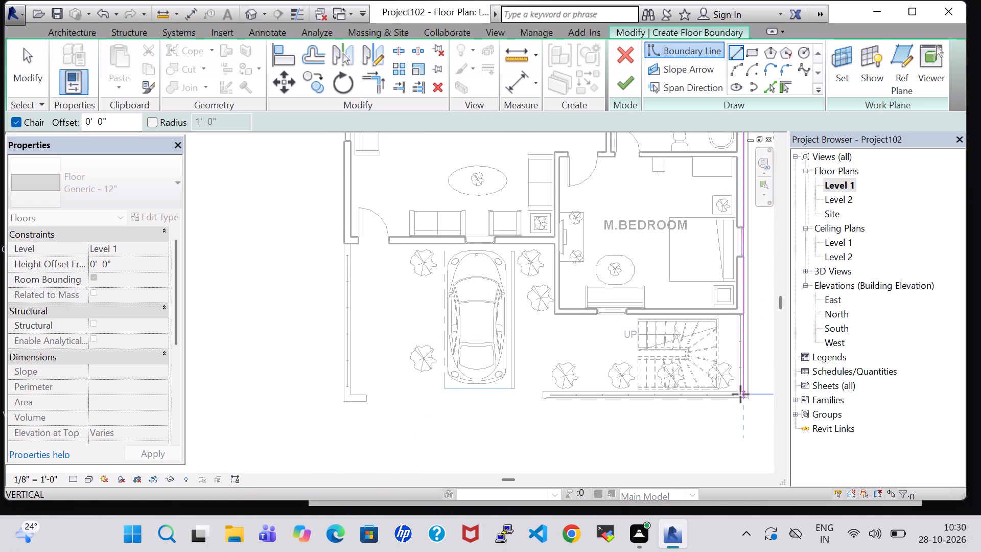
scroll(740, 394, "up", 9)
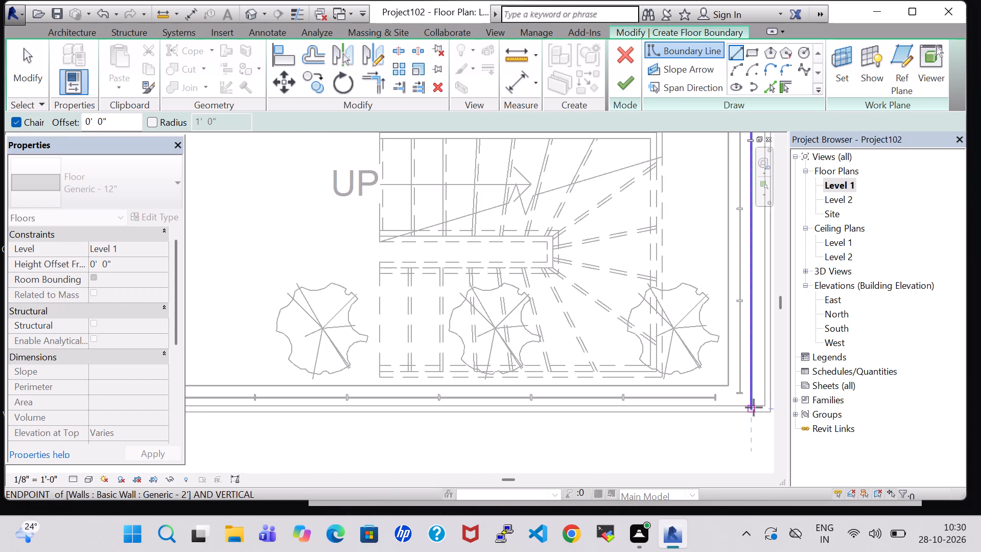
left_click(751, 405)
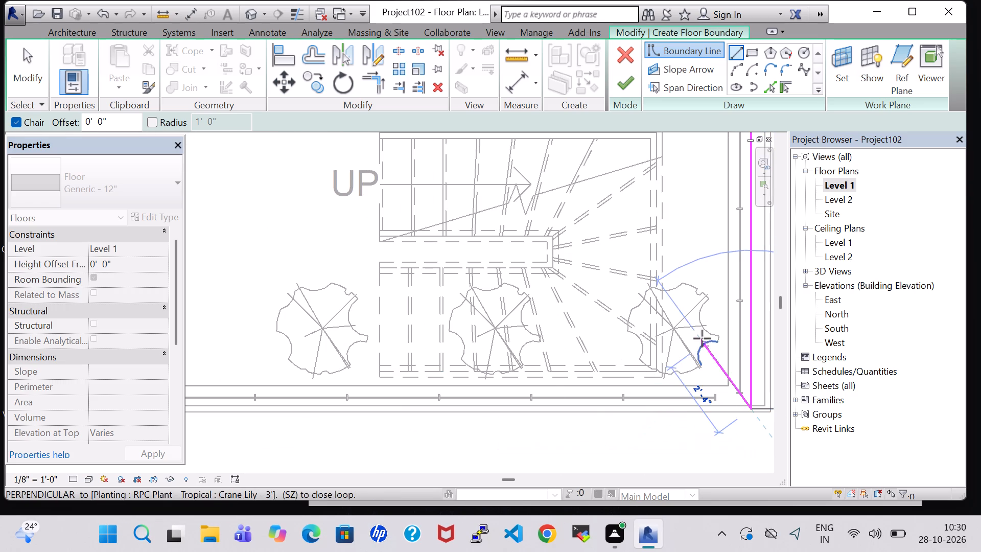
key("Escape")
key("Escape")
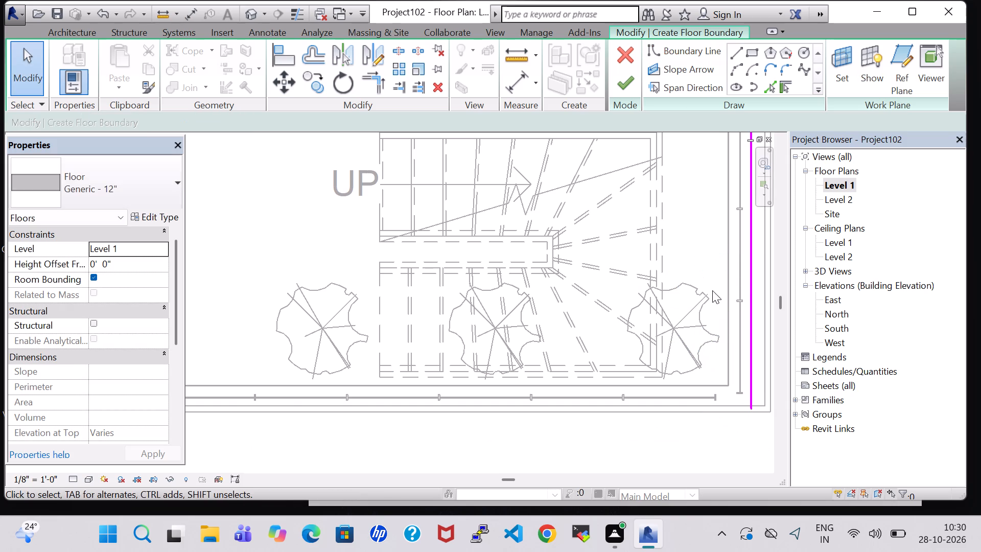
Shorten the bedroom-side boundary line to about 46'-1" so it ends at the master bedroom's outer corner beside the staircase yard.
left_click(753, 283)
key("Up")
key("Up")
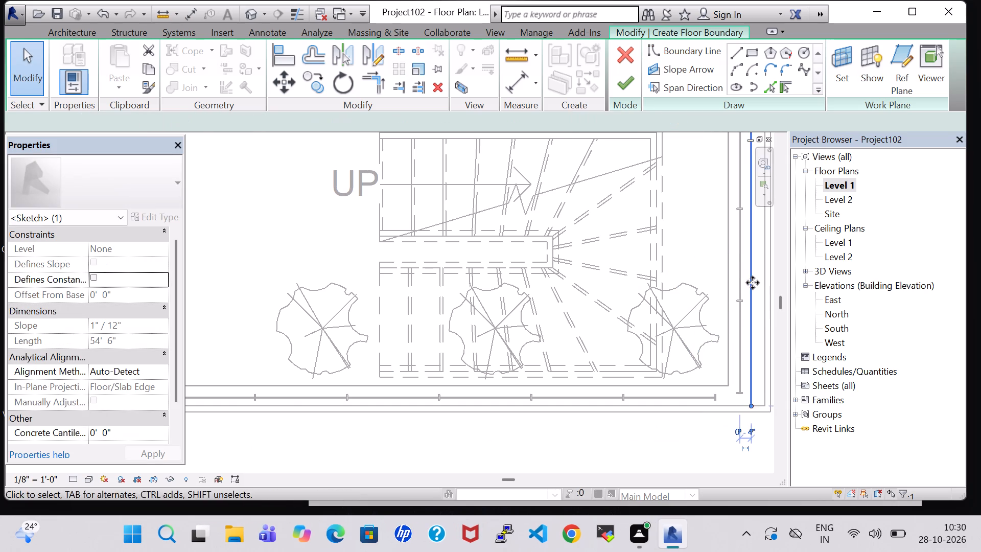
key("Up")
key("Up")
key("Up")
key("Up")
key("Up")
key("Up")
key("Up")
key("Up")
key("Up")
key("Up")
key("Up")
key("Up")
key("Up")
key("Up")
key("Up")
key("Up")
key("Up")
key("Up")
key("Up")
key("Up")
key("Up")
key("Up")
key("Up")
key("Up")
key("Up")
key("Up")
key("Up")
key("Up")
key("Up")
key("Up")
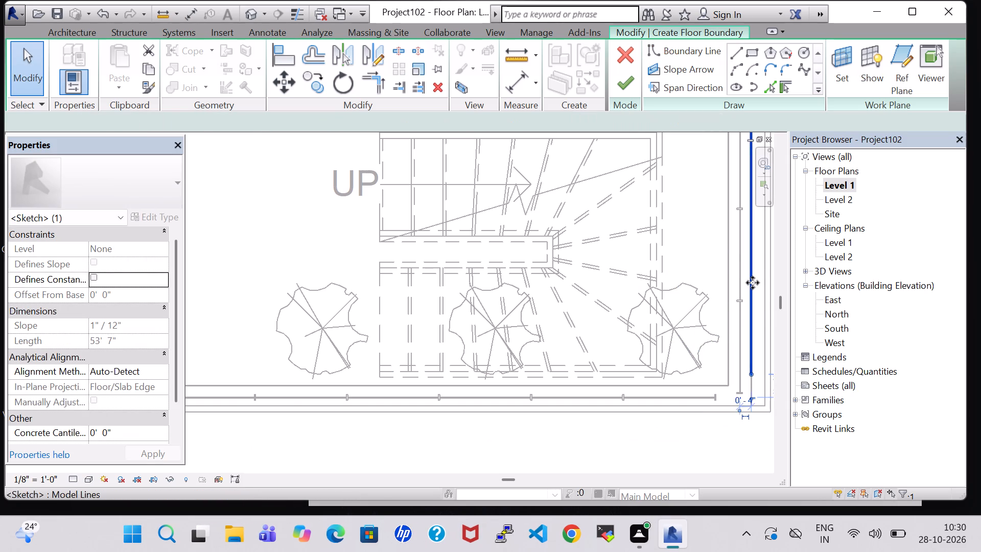
key("Up")
key("Up")
key("Up")
key("Up")
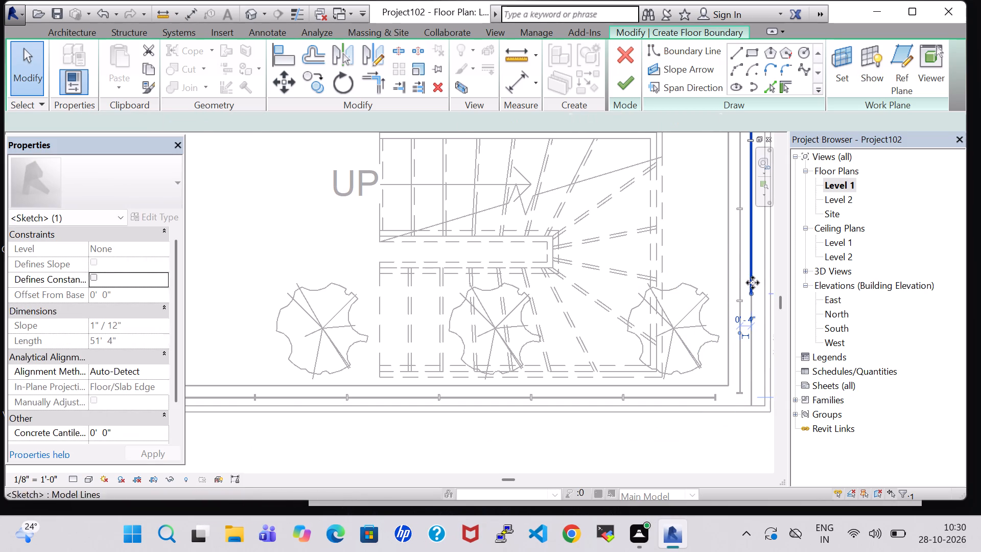
key("Up")
key("Up")
key("Up")
key("Up")
key("Up")
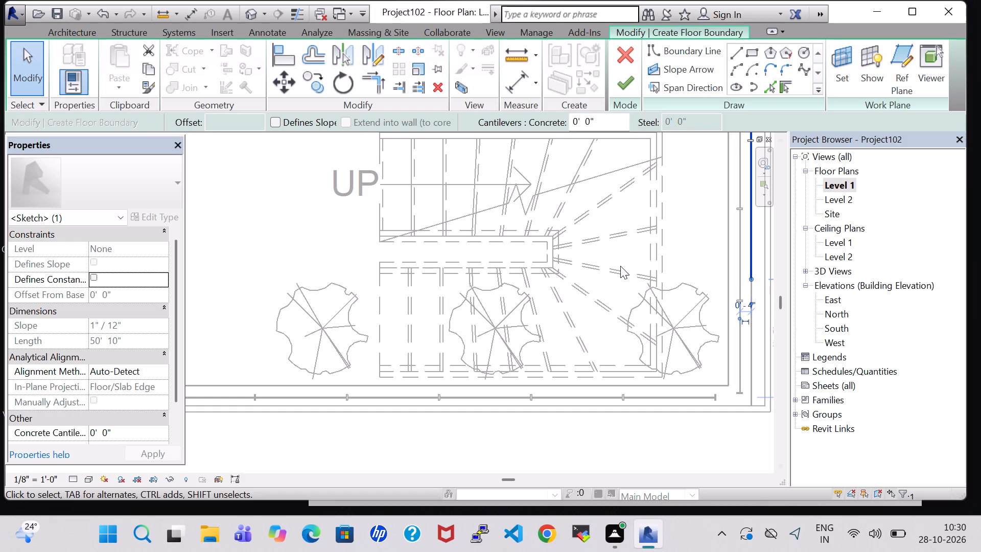
scroll(614, 263, "down", 6)
key("Up")
key("Up")
key("Up")
key("Up")
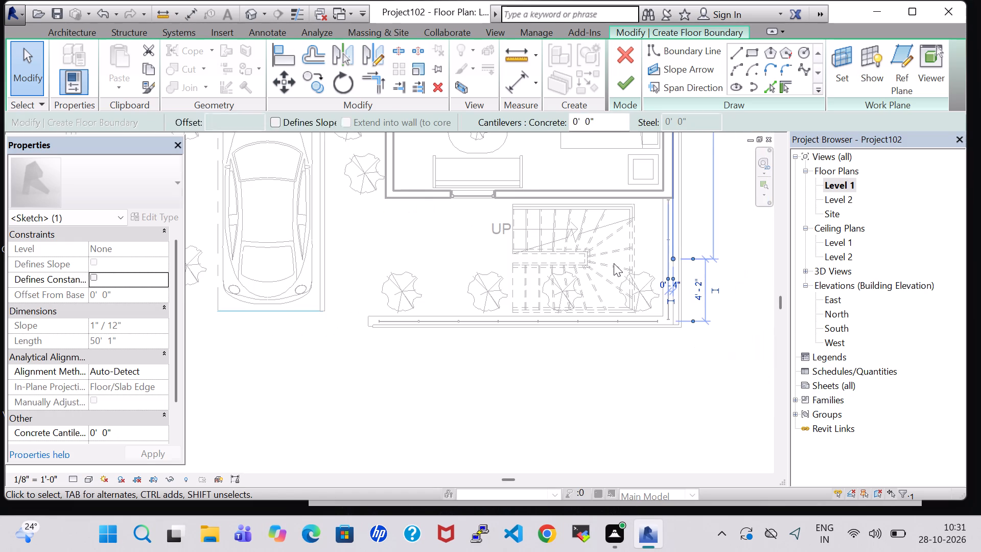
key("Up")
key("Up")
key("Up")
key("Up")
key("Up")
key("Up")
key("Up")
key("Up")
key("Up")
key("Up")
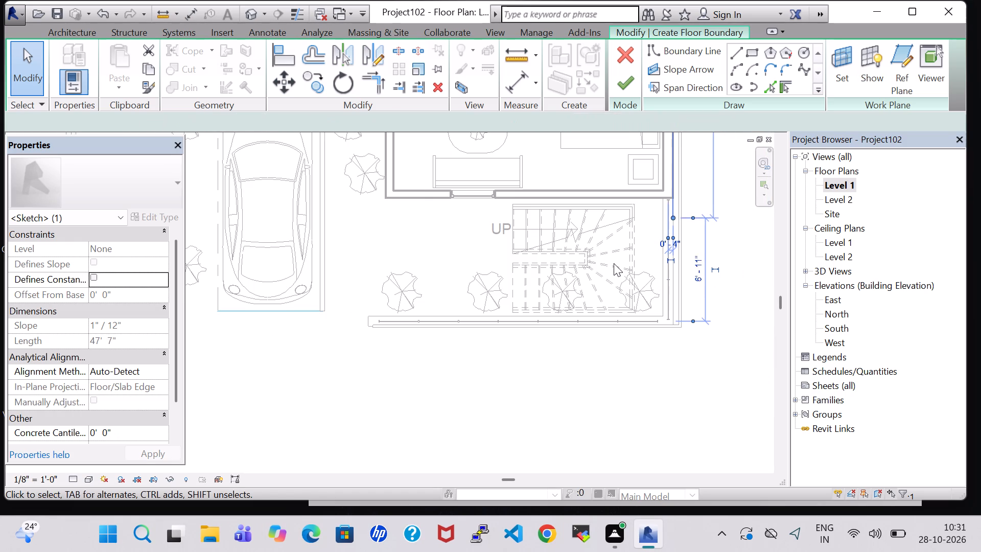
key("Up")
key("Up")
key("Up")
key("Up")
key("Up")
key("Up")
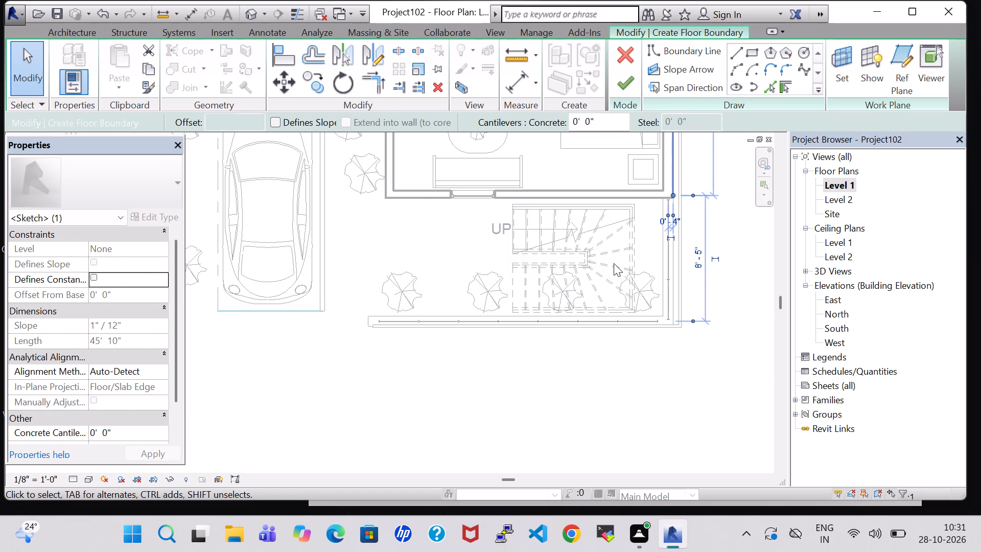
key("Down")
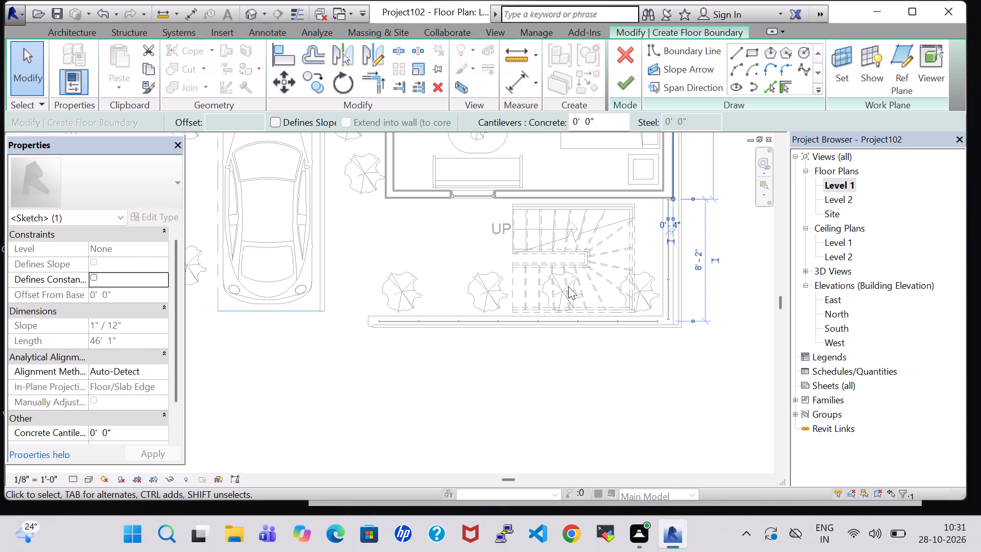
Sketch boundary lines about 19'-3" along the master bedroom's staircase-side wall and about 7'-3" along its parking-side wall.
left_click(678, 383)
left_click(737, 53)
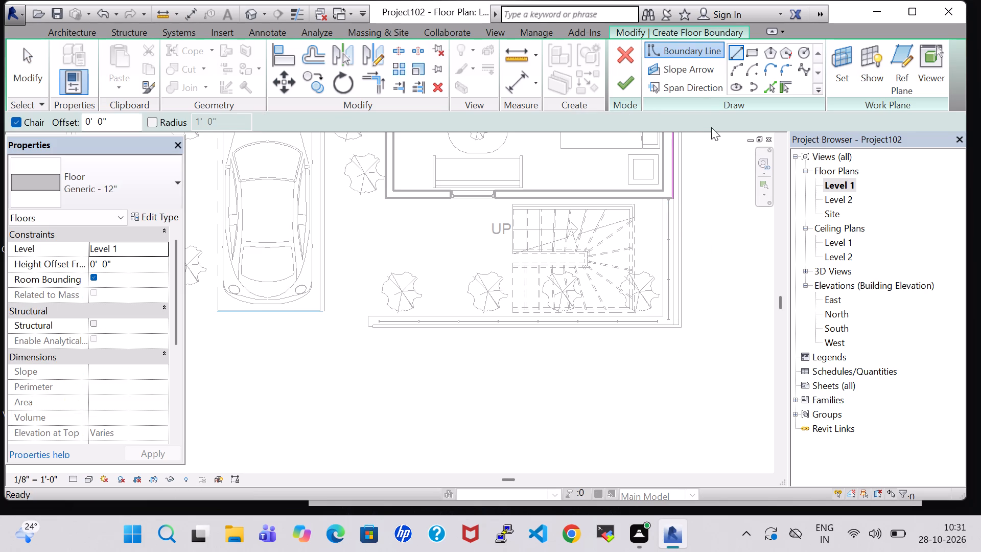
left_click(672, 197)
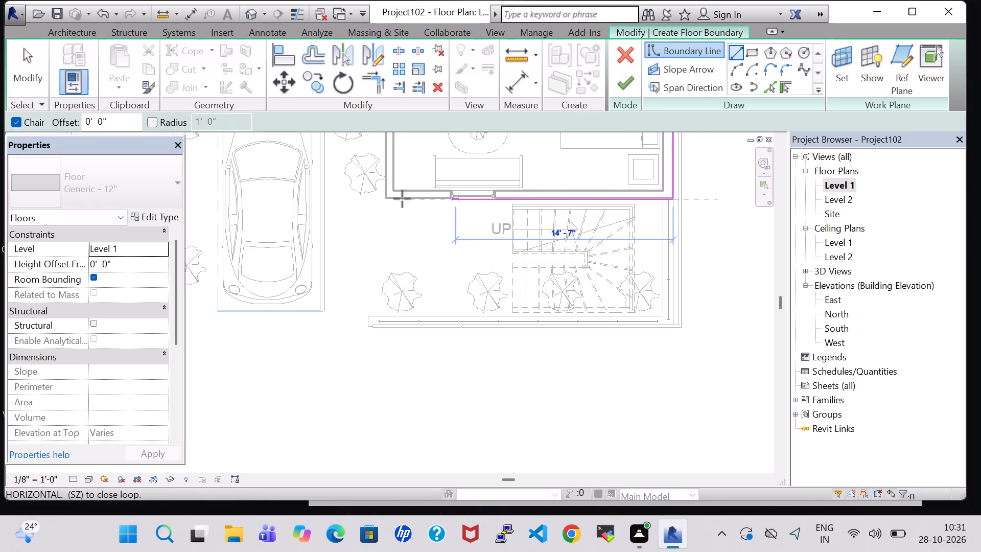
left_click(386, 199)
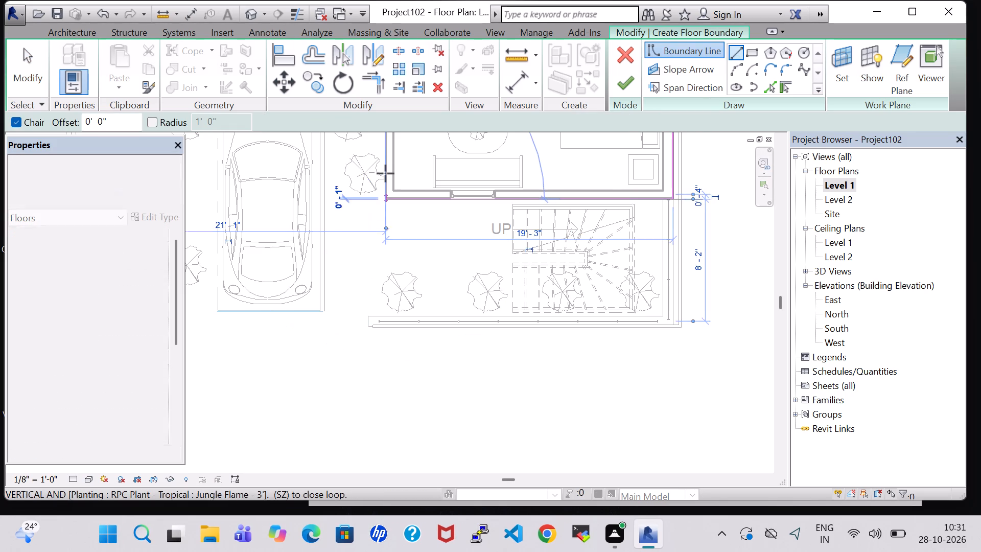
middle_click_drag(385, 171, 425, 412)
left_click(425, 331)
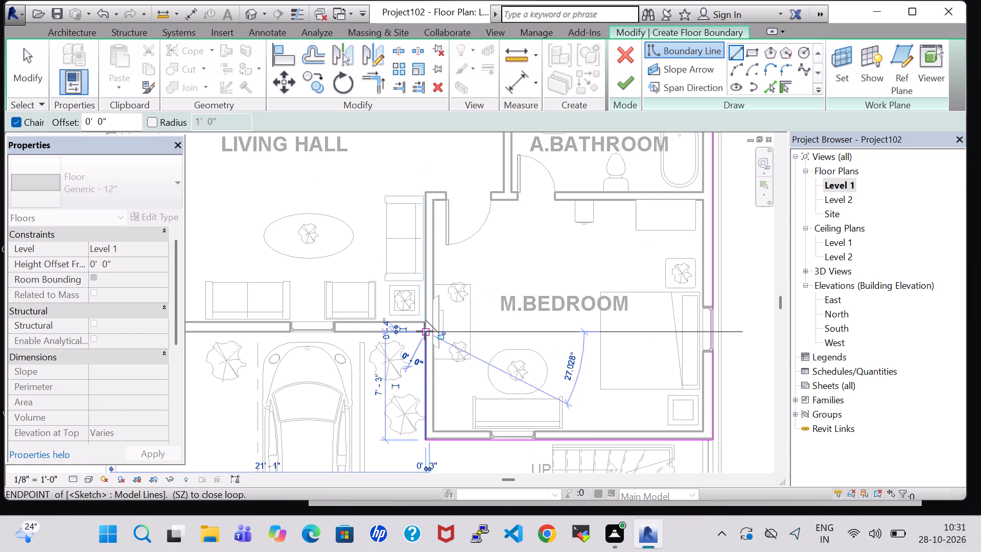
Sketch the boundary about 21'-5" along the living hall's front wall, close it along the outer side wall, and finish the floor.
middle_click_drag(270, 329, 506, 355)
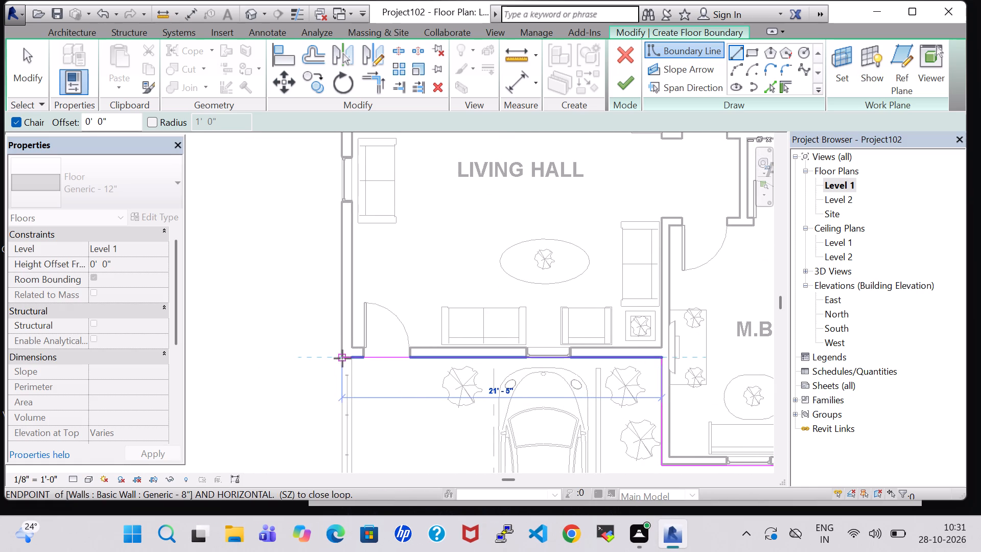
left_click(342, 358)
middle_click_drag(343, 145, 349, 219)
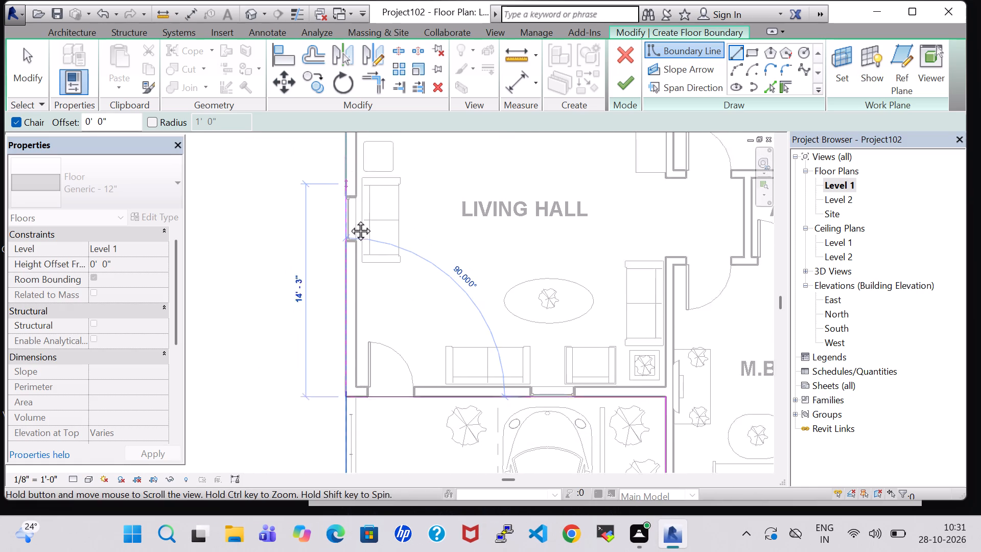
middle_click_drag(349, 219, 340, 427)
scroll(340, 427, "up", 1)
middle_click_drag(338, 195, 337, 475)
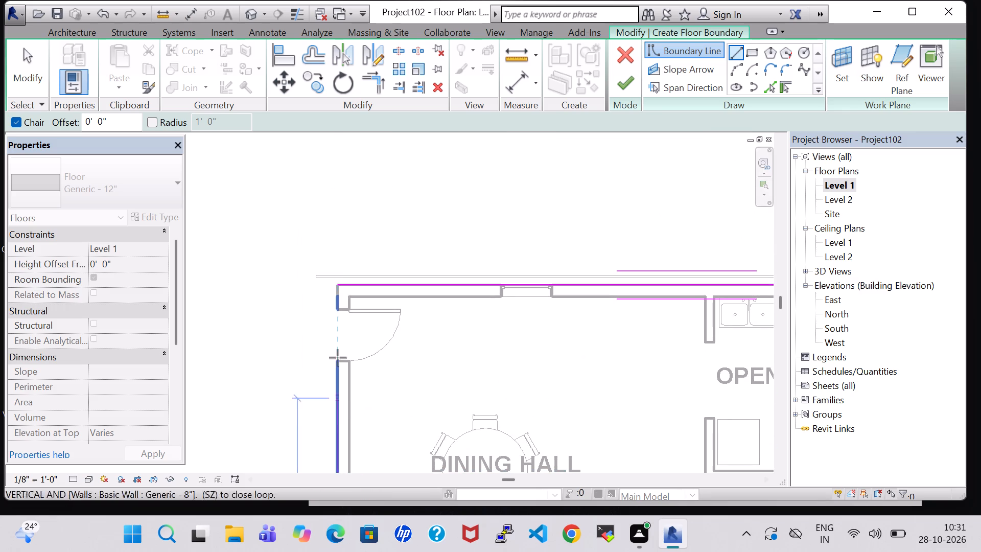
left_click(336, 287)
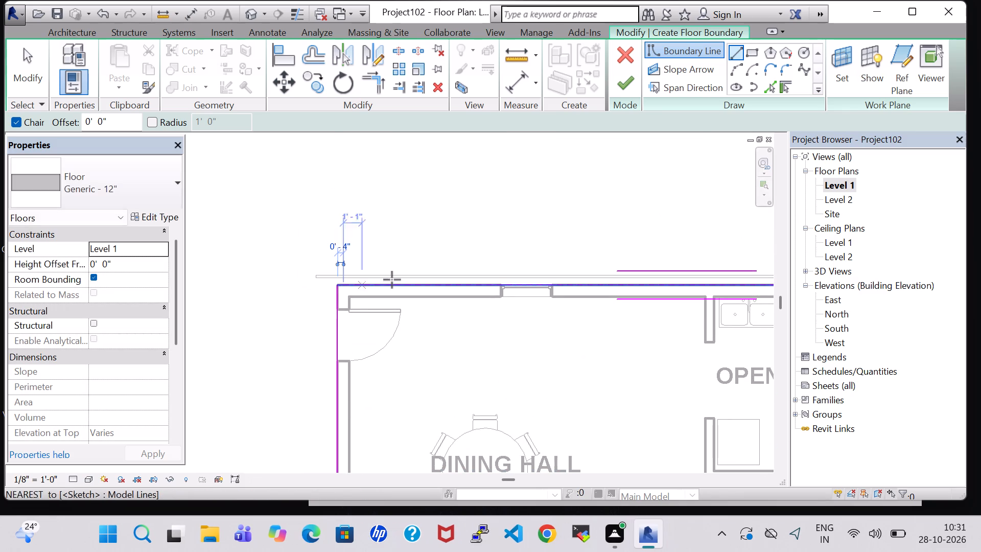
left_click(621, 82)
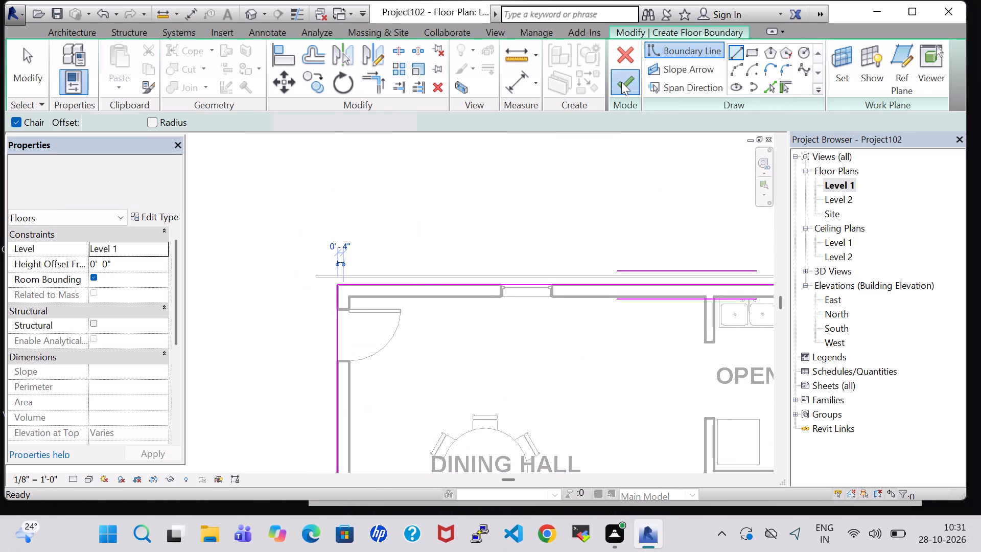
Examine the new floor slab, exposed site surface and boundary railings around the parking and staircase yard in 3D.
scroll(574, 273, "down", 12)
middle_click_drag(570, 282, 536, 233)
left_click(243, 14)
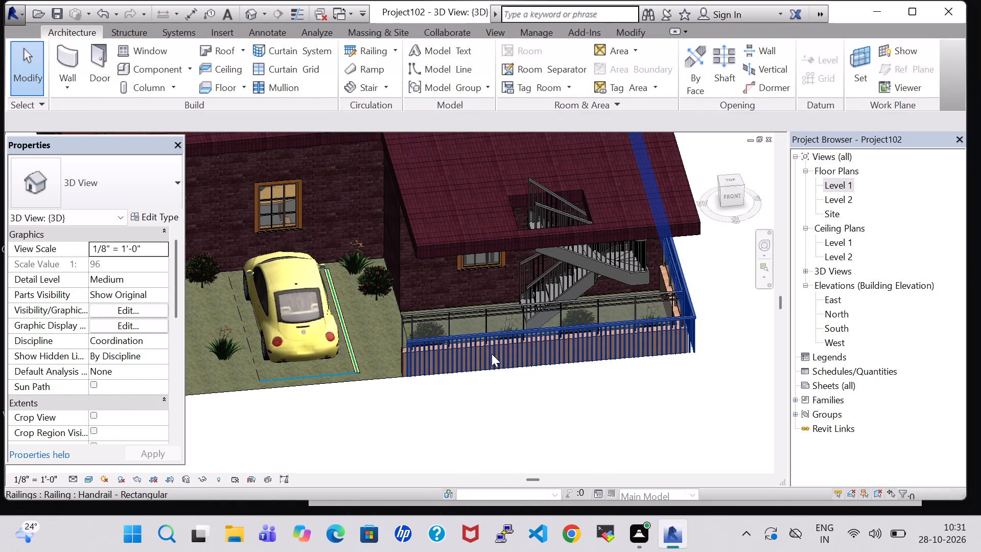
middle_click_drag(490, 354, 424, 260, "shift")
middle_click_drag(424, 260, 428, 258, "shift")
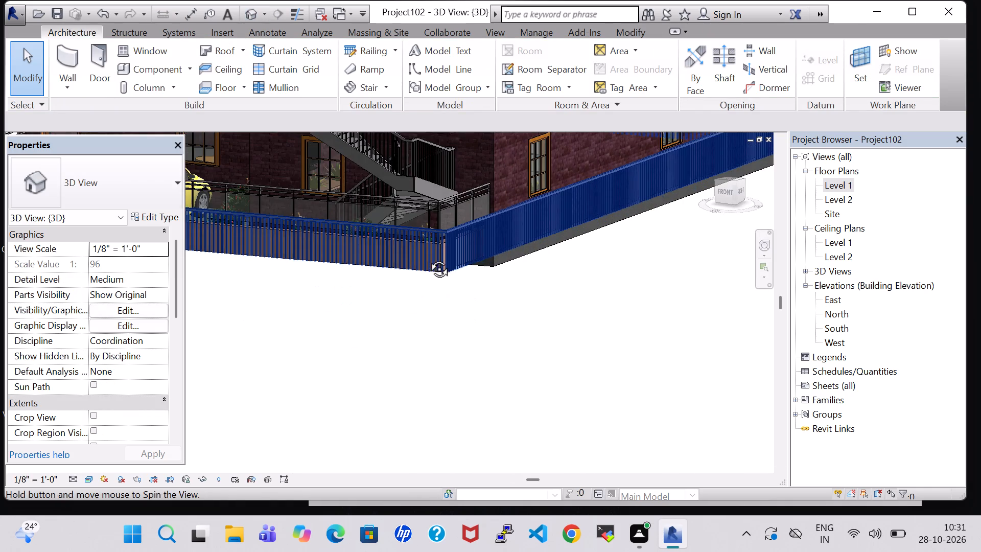
middle_click_drag(428, 258, 454, 258, "shift")
middle_click_drag(481, 300, 525, 316)
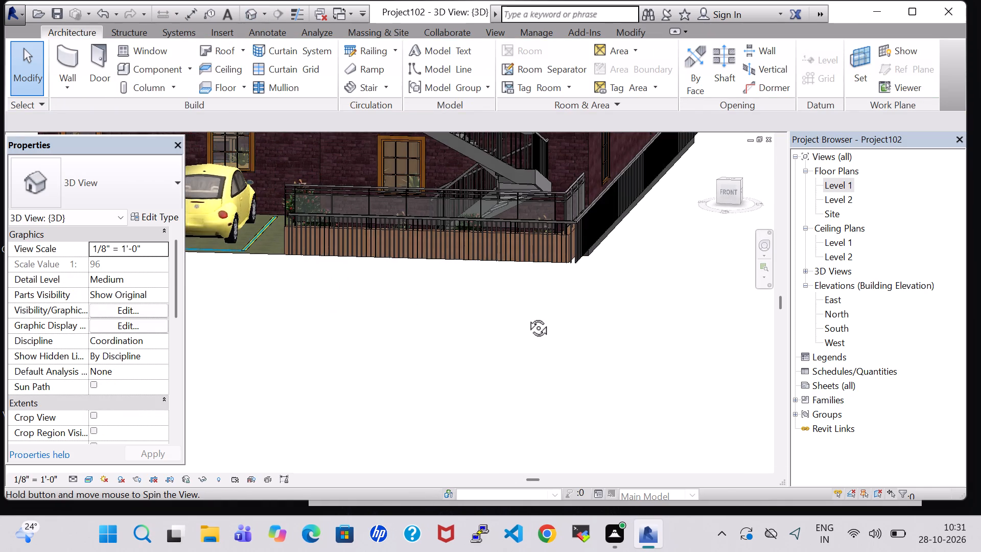
scroll(623, 270, "down", 6)
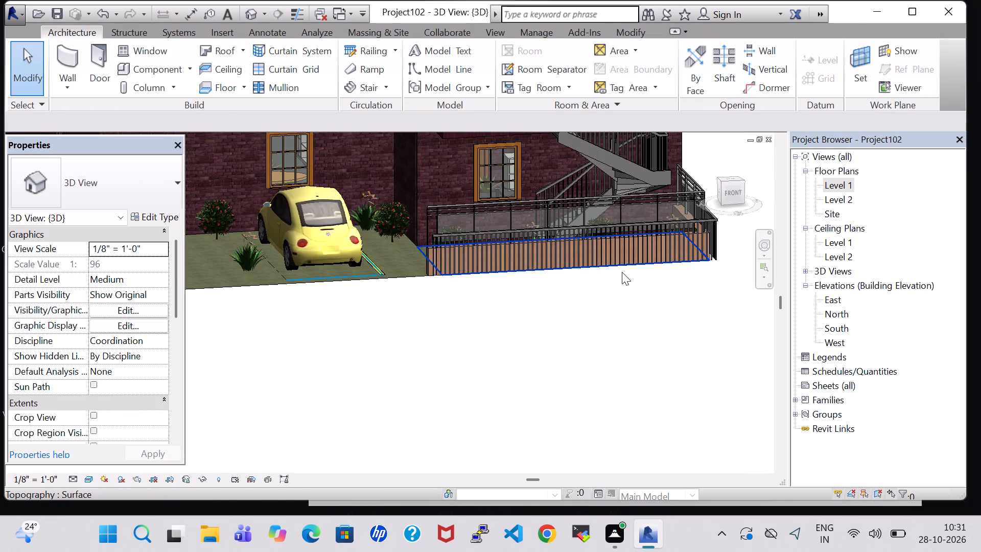
On the Level 1 plan, set the base offset of the railing along the dining hall's rear wall to 11'-0".
double_click(843, 189)
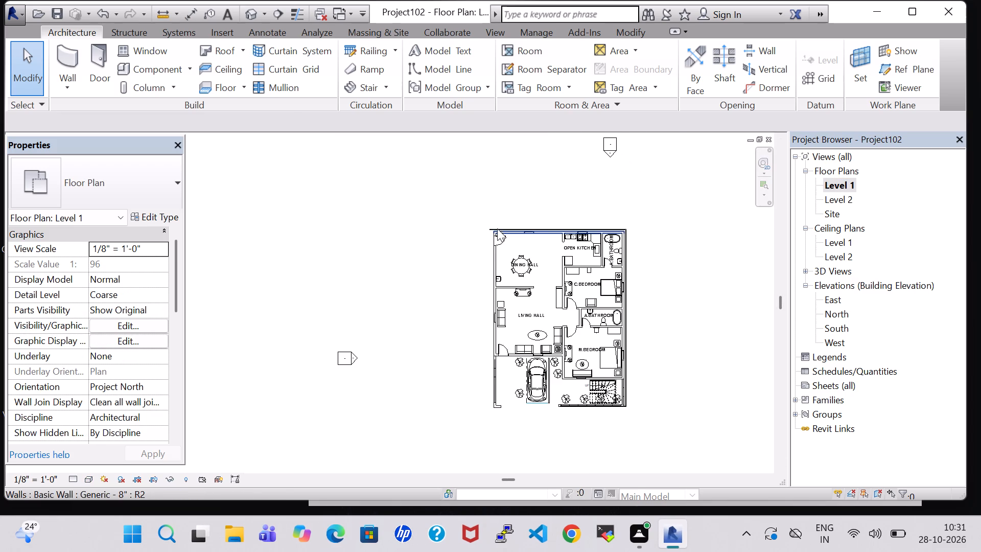
scroll(486, 225, "up", 8)
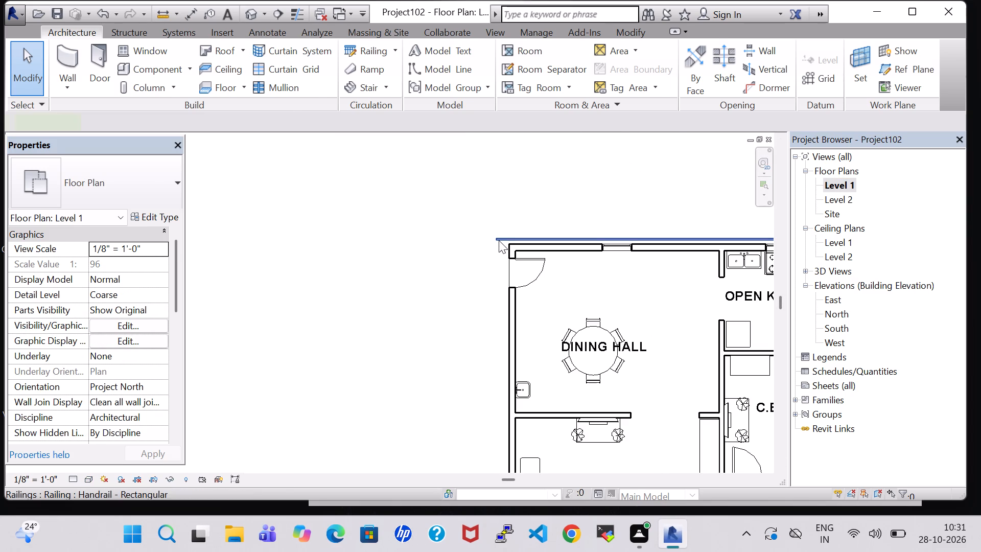
left_click(499, 240)
left_click(103, 269)
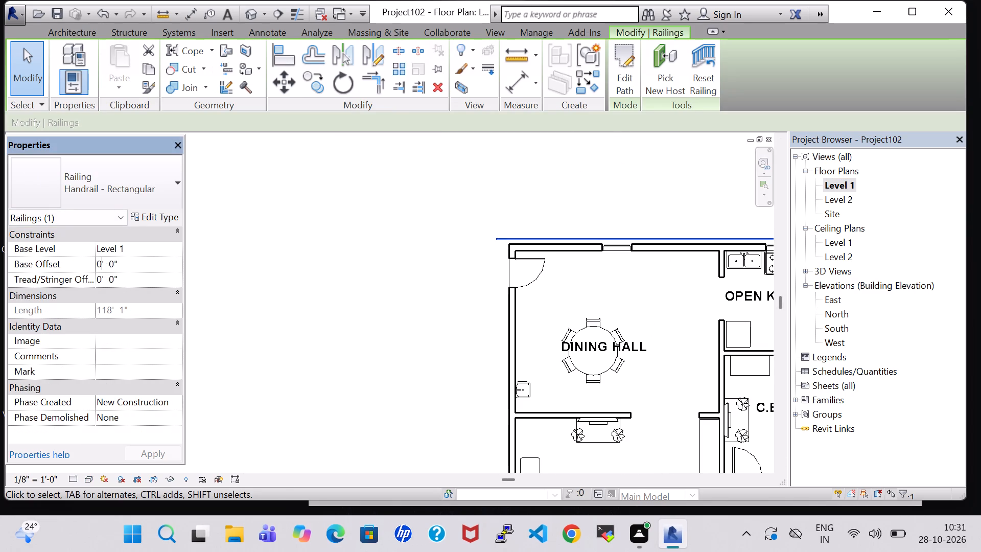
key("BackSpace")
type("11")
left_click(166, 450)
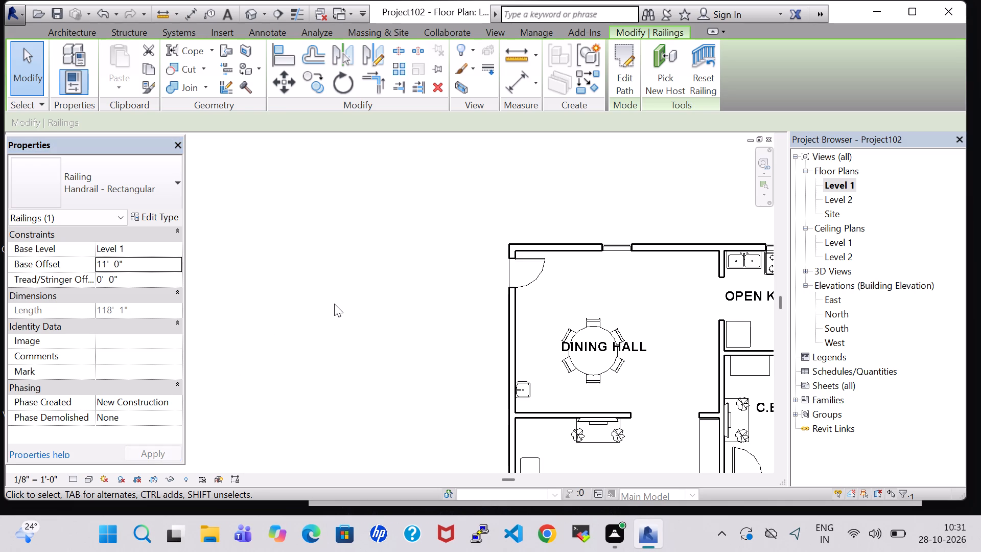
Examine the raised railing along the roof edges and near the stair opening in 3D.
scroll(334, 304, "down", 6)
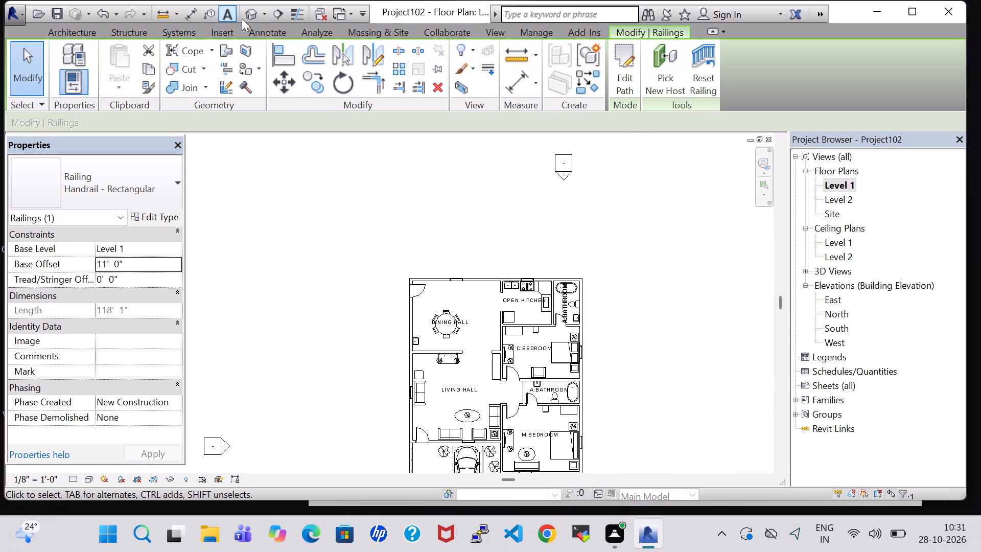
left_click(242, 17)
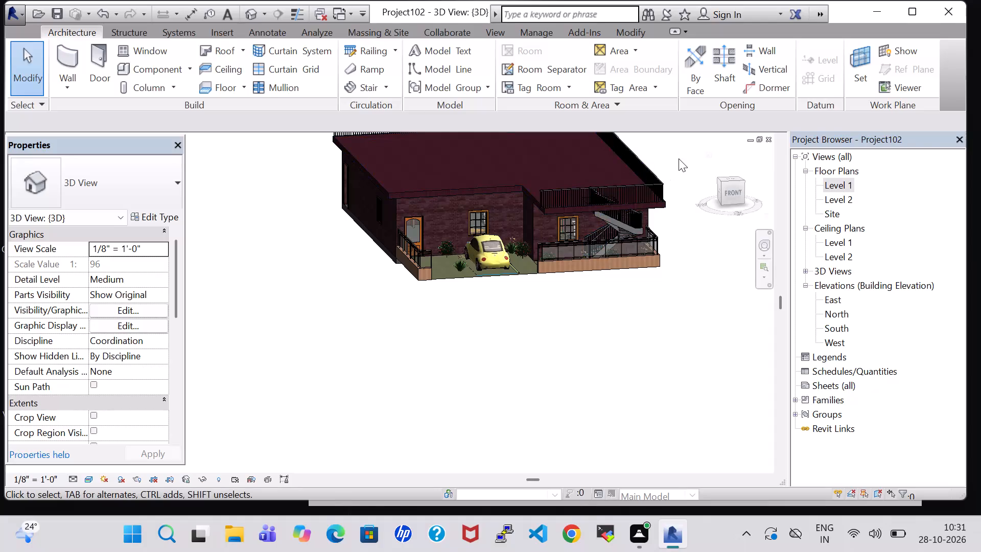
middle_click_drag(679, 158, 661, 323, "shift")
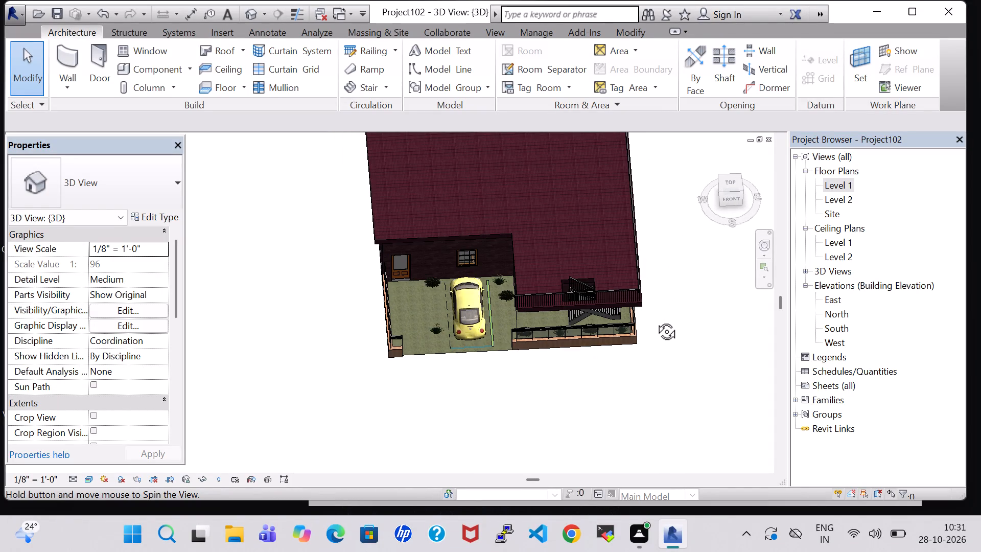
scroll(655, 320, "up", 9)
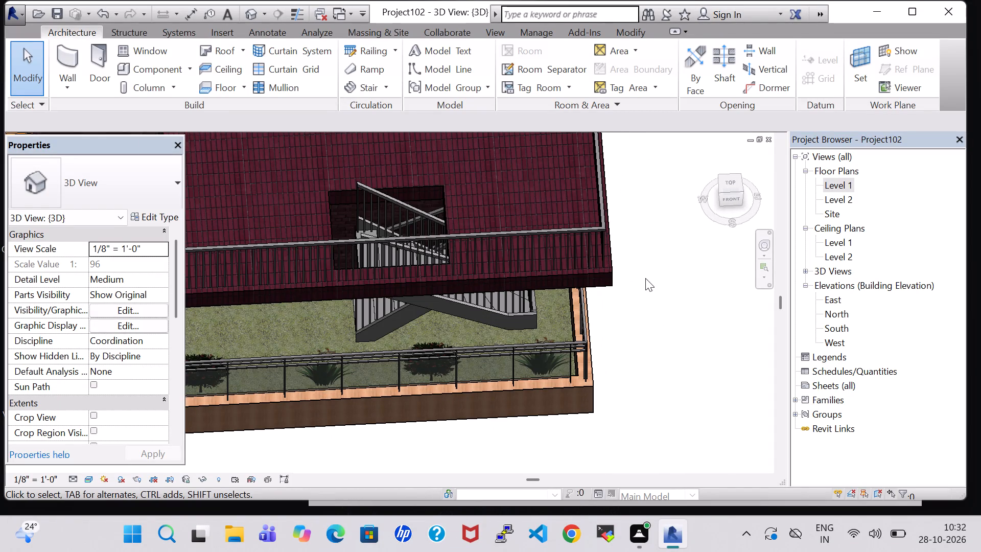
middle_click_drag(643, 264, 653, 401, "shift")
middle_click_drag(558, 193, 562, 199, "shift")
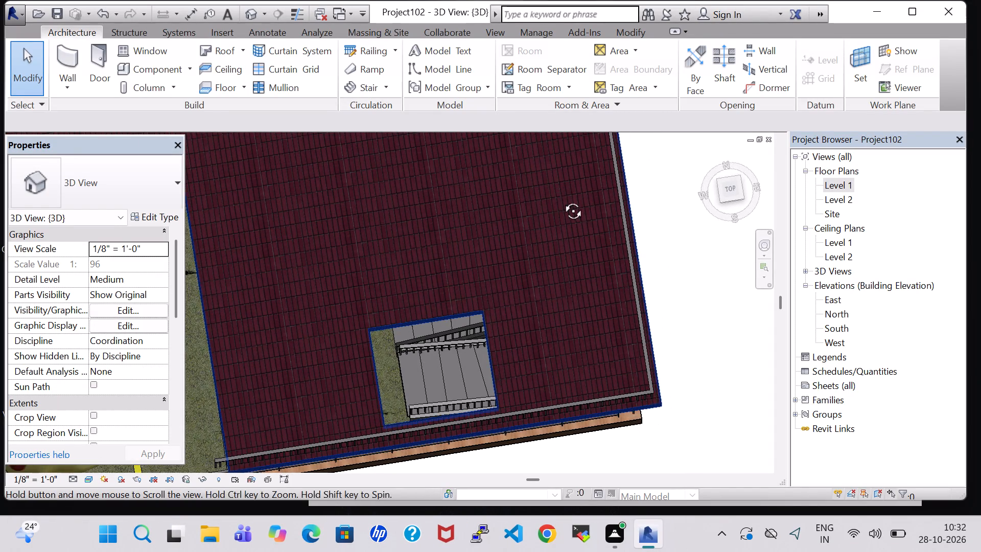
middle_click_drag(562, 199, 572, 253, "shift")
scroll(569, 275, "up", 6)
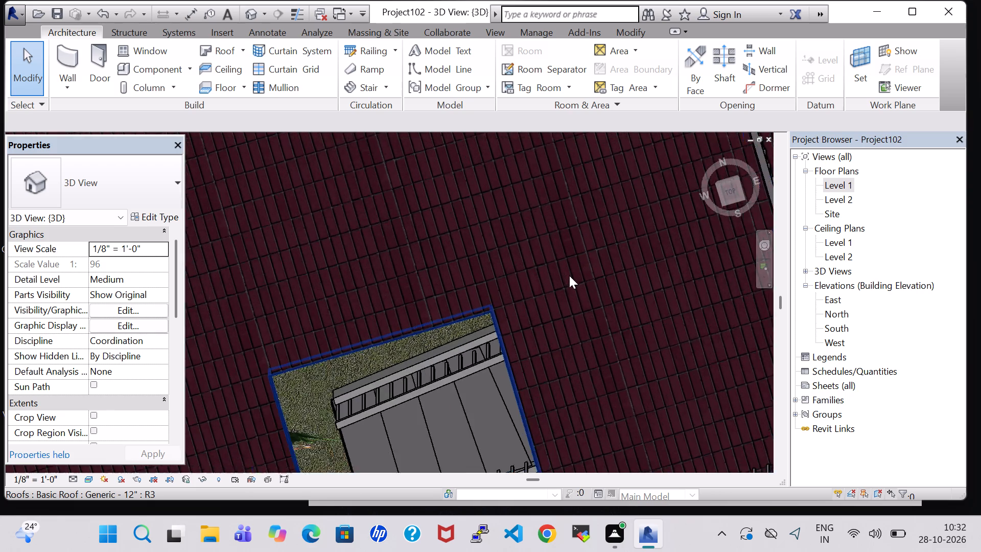
middle_click_drag(569, 275, 367, 268)
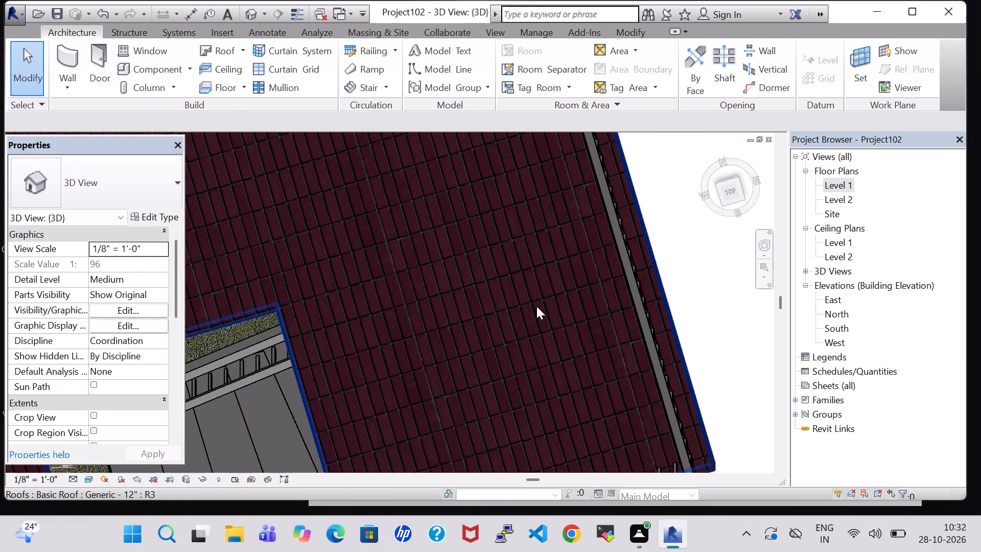
middle_click_drag(536, 310, 495, 151)
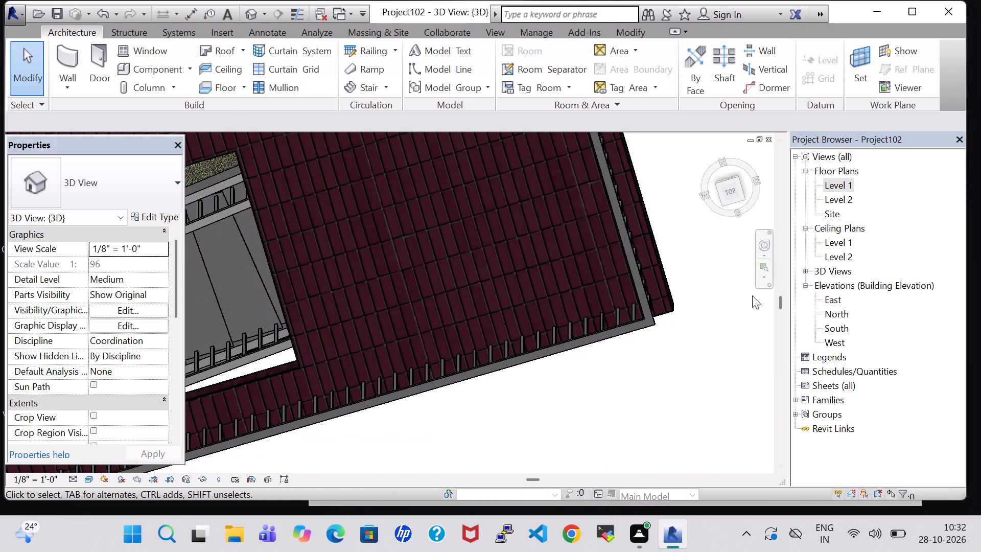
middle_click(643, 375, "shift")
middle_click_drag(636, 369, 625, 333, "shift")
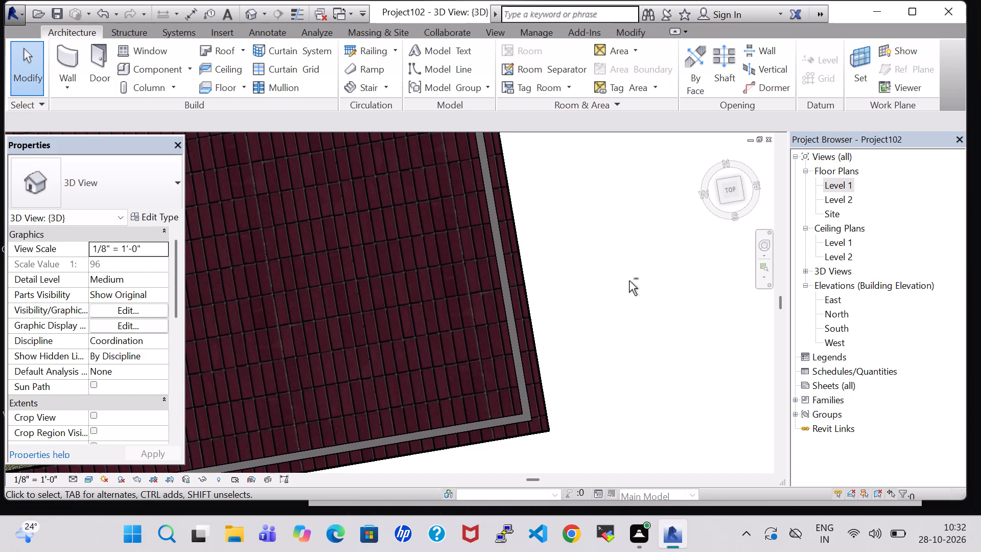
middle_click(632, 265, "shift")
Start a new Level 1 railing path along the outer side wall, from the dining hall's rear corner to the living hall's front corner.
double_click(845, 182)
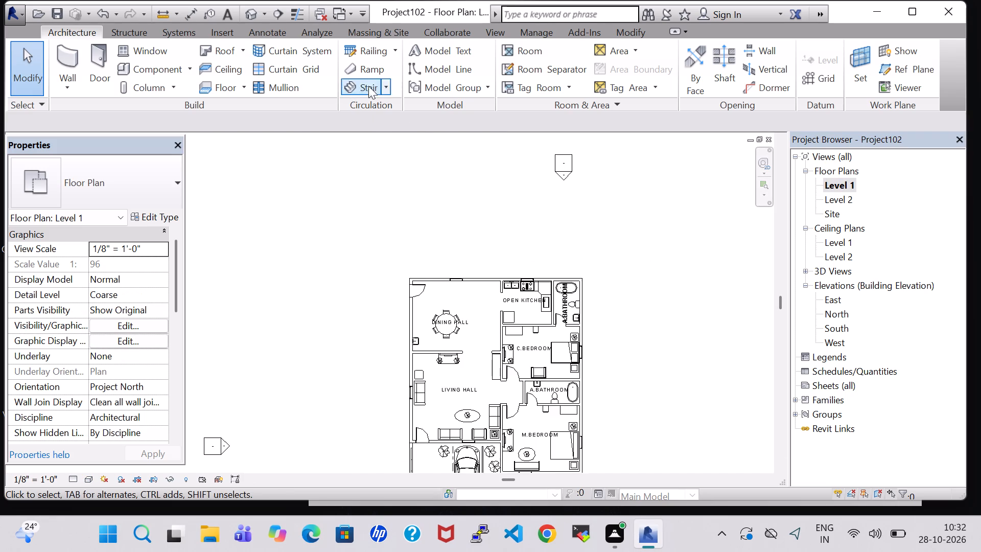
left_click(371, 47)
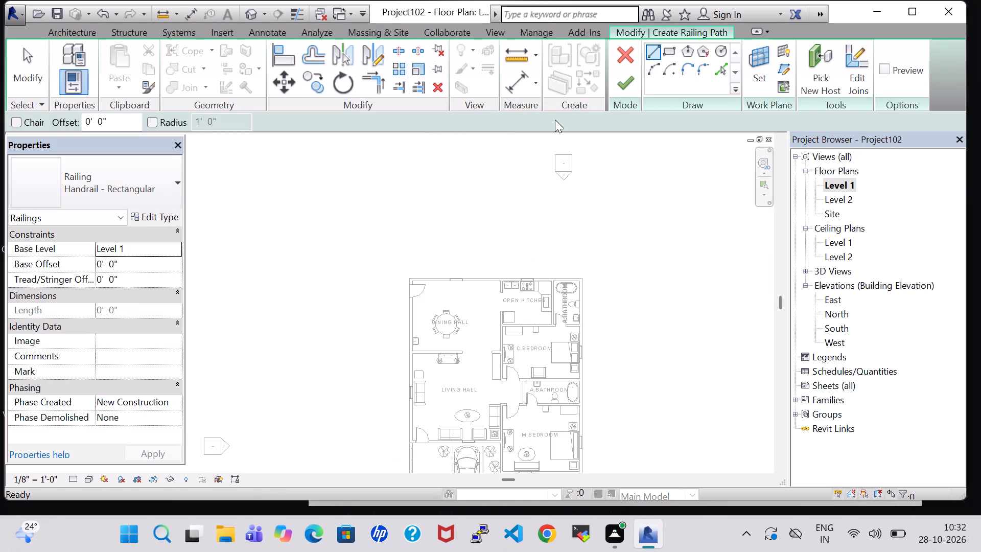
scroll(380, 235, "up", 8)
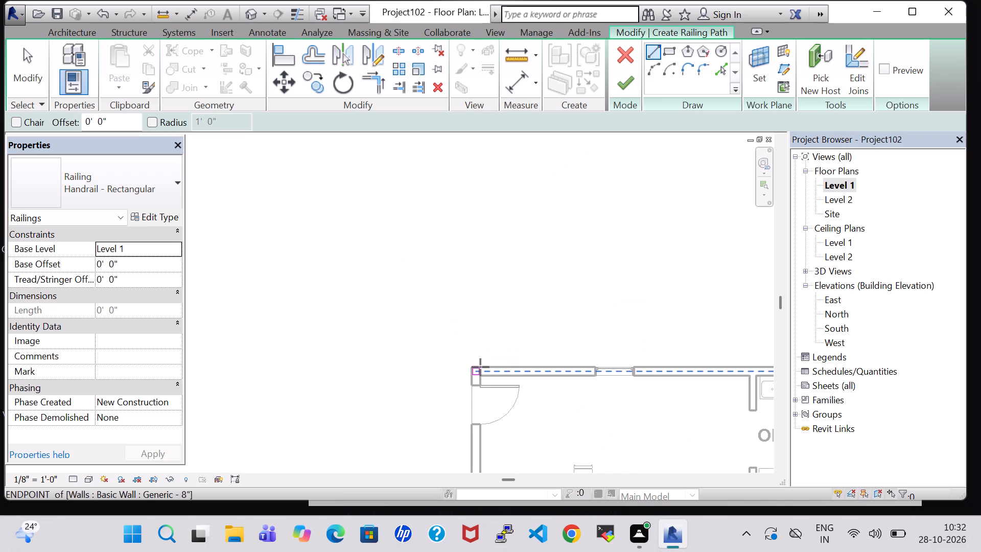
middle_click_drag(518, 330, 553, 92)
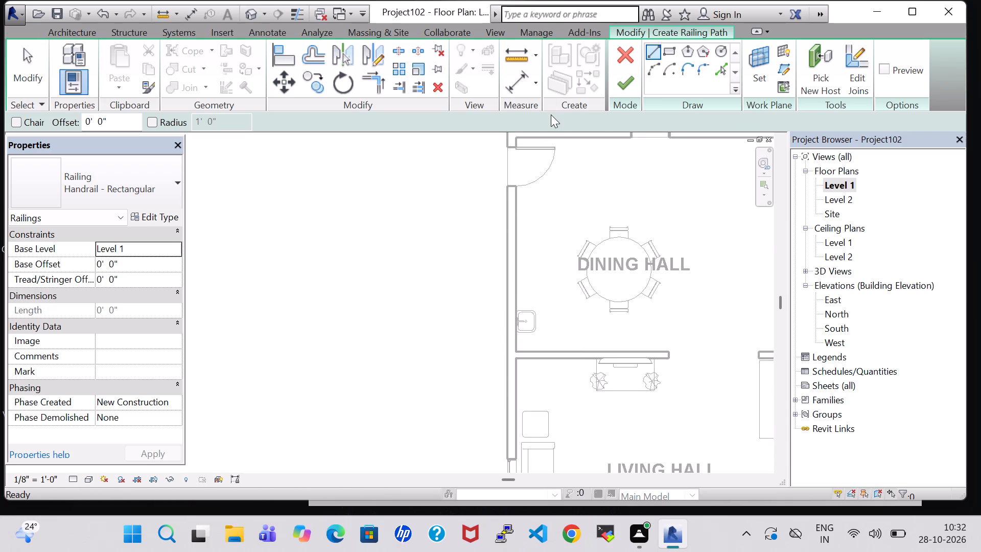
scroll(555, 141, "down", 1)
middle_click_drag(563, 199, 494, 284)
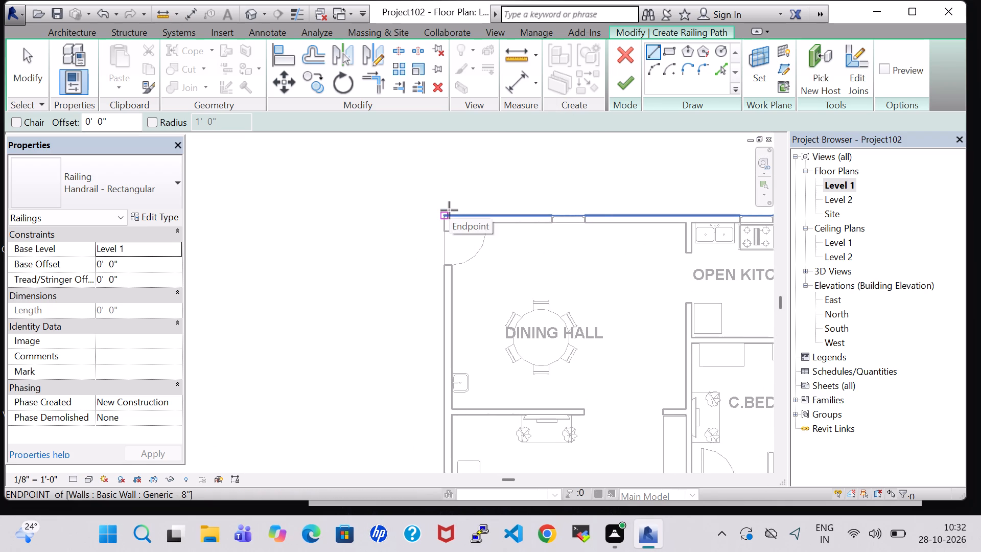
scroll(449, 210, "up", 3)
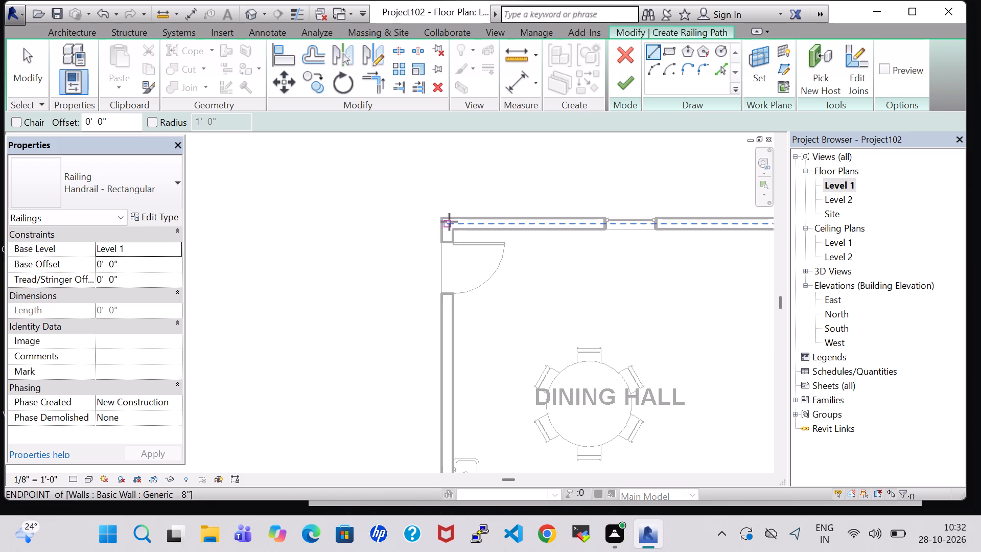
left_click(449, 222)
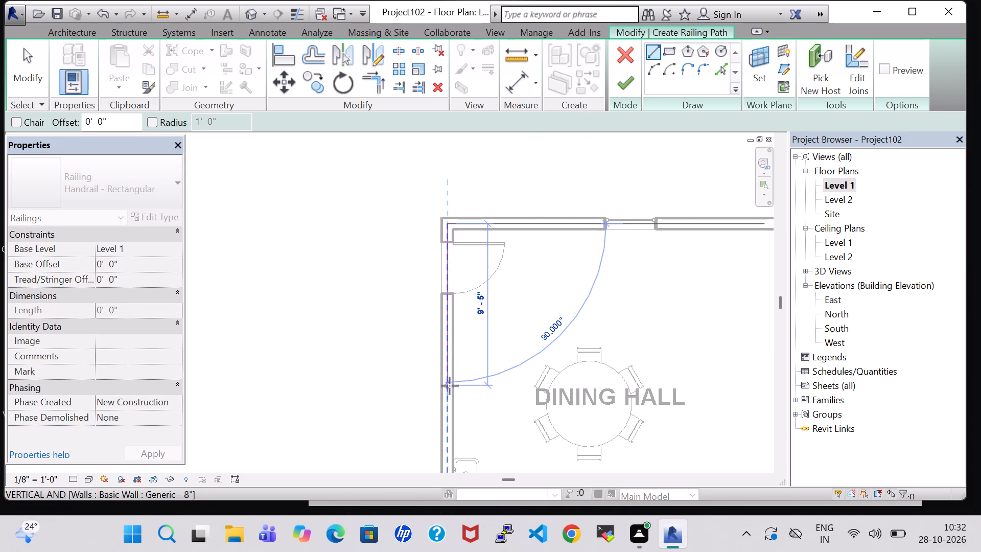
middle_click_drag(450, 386, 456, 128)
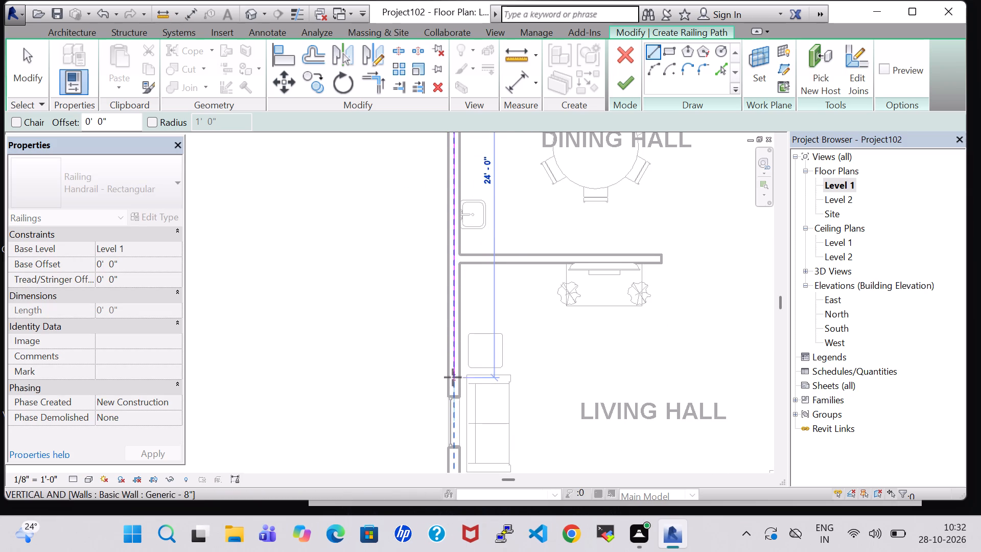
middle_click_drag(453, 377, 481, 121)
middle_click_drag(478, 346, 474, 318)
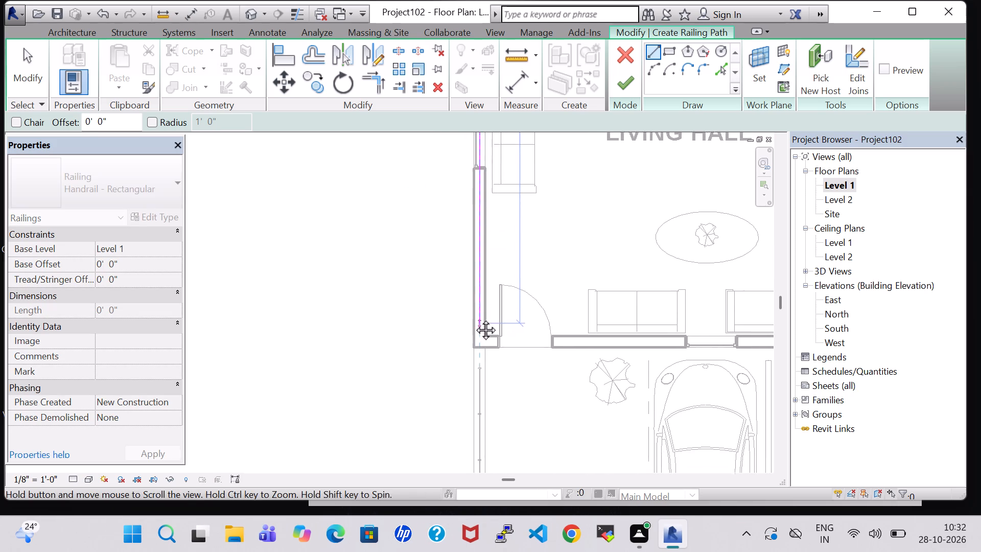
middle_click_drag(474, 318, 473, 284)
left_click(476, 301)
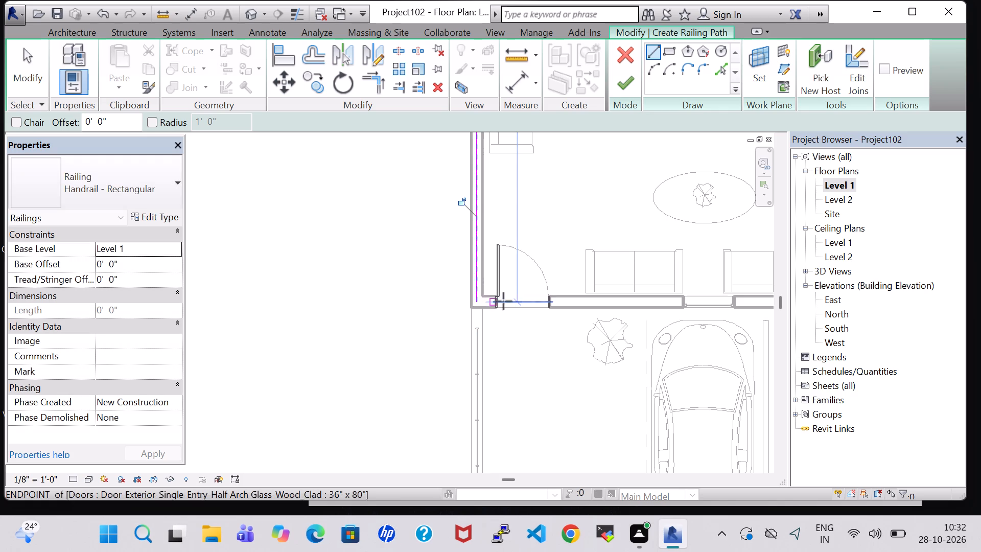
Continue the path about 21'-4" along the living hall's front wall and about 15'-8" to the front boundary wall, and finish the railing.
left_click(476, 302)
middle_click_drag(598, 308, 360, 310)
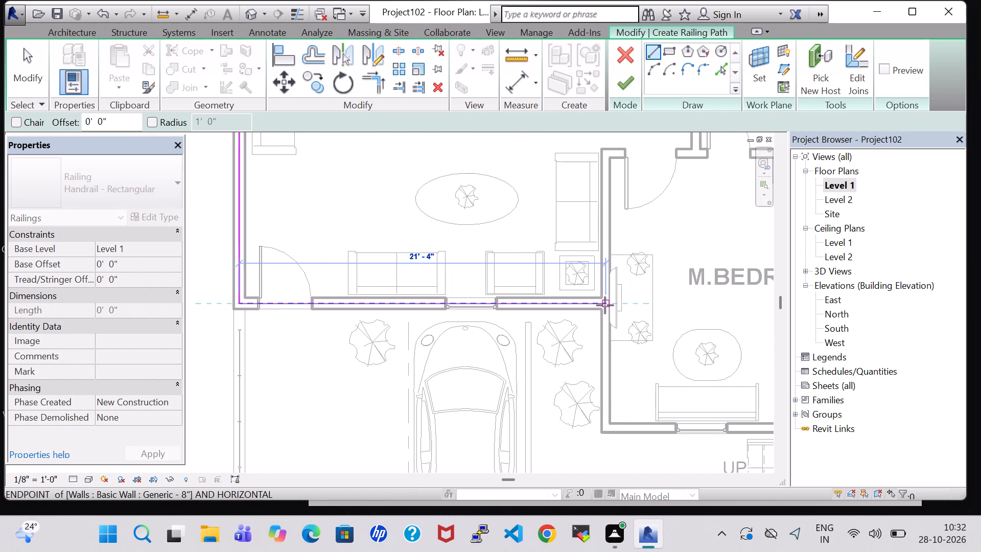
left_click(605, 302)
left_click(605, 304)
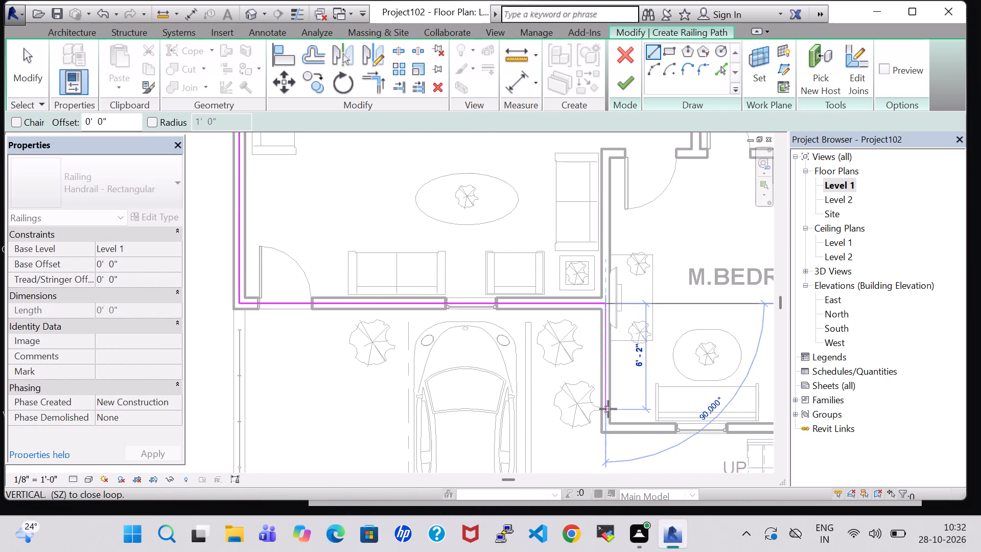
middle_click_drag(608, 409, 593, 199)
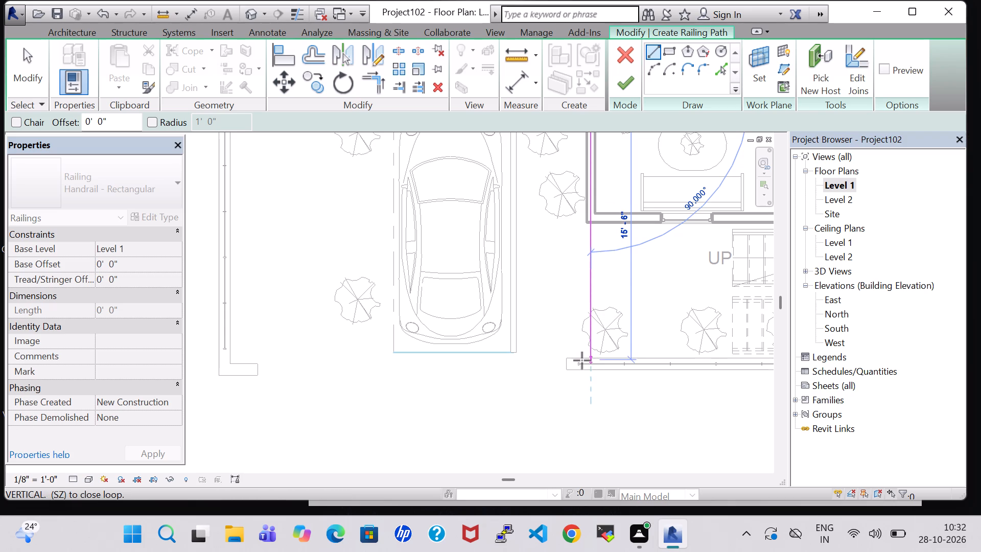
left_click(582, 362)
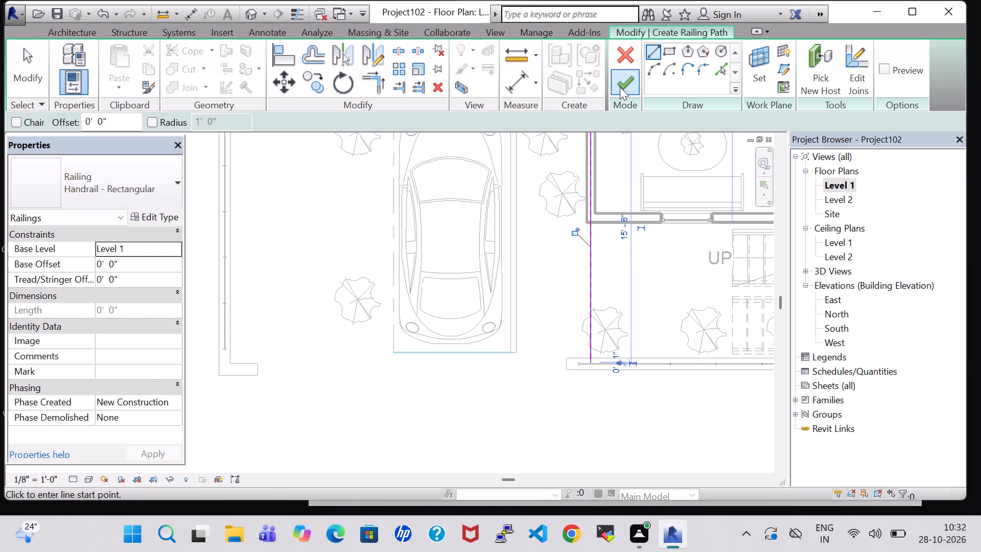
left_click(620, 87)
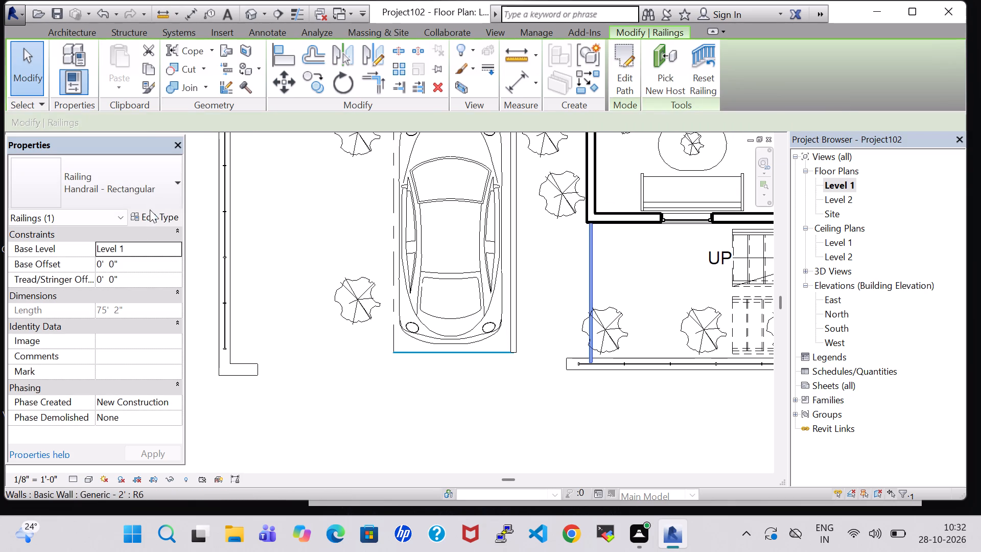
Set the new railing's base offset to 11'-0" and change its type to Glass Panel - Bottom Fill.
left_click(102, 268)
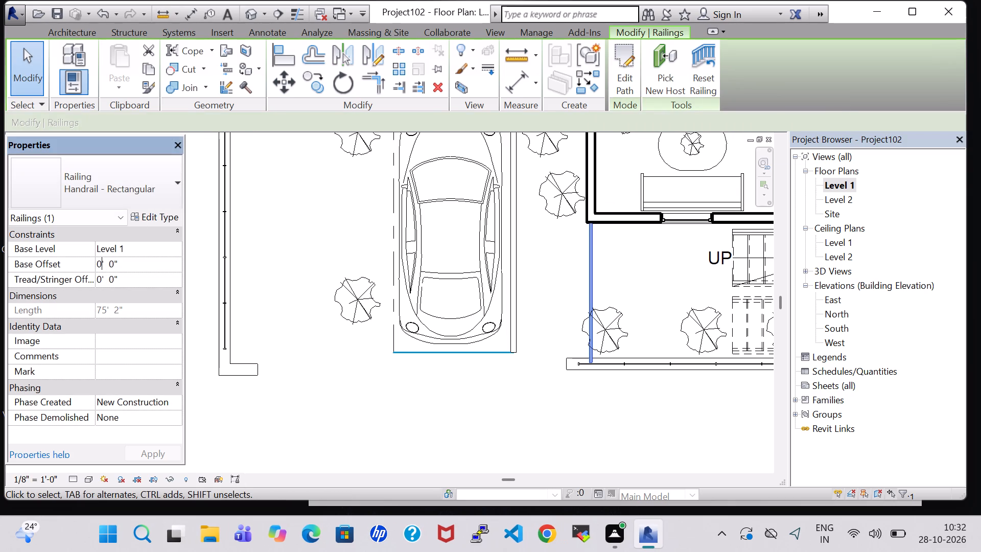
key("BackSpace")
key("BackSpace")
type("11")
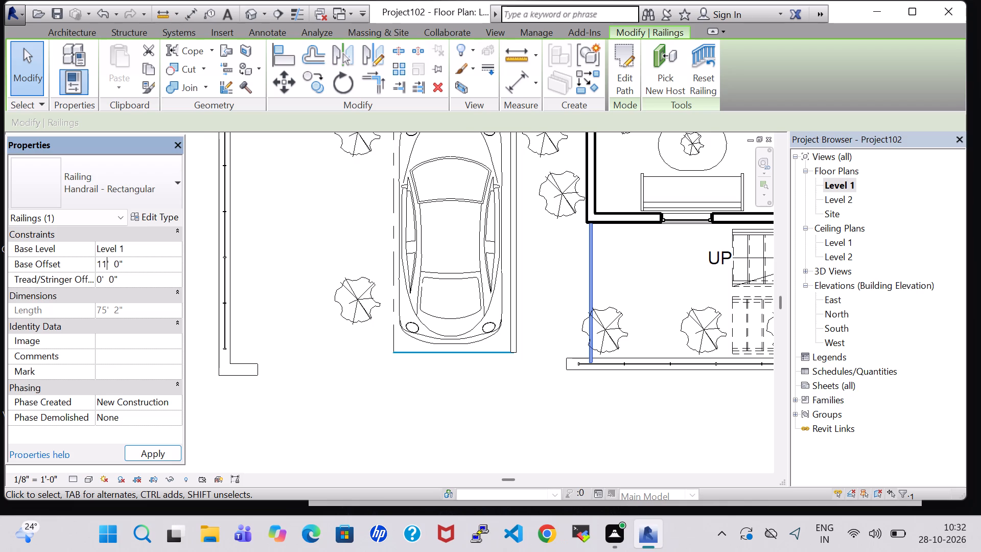
left_click(141, 189)
scroll(132, 251, "up", 3)
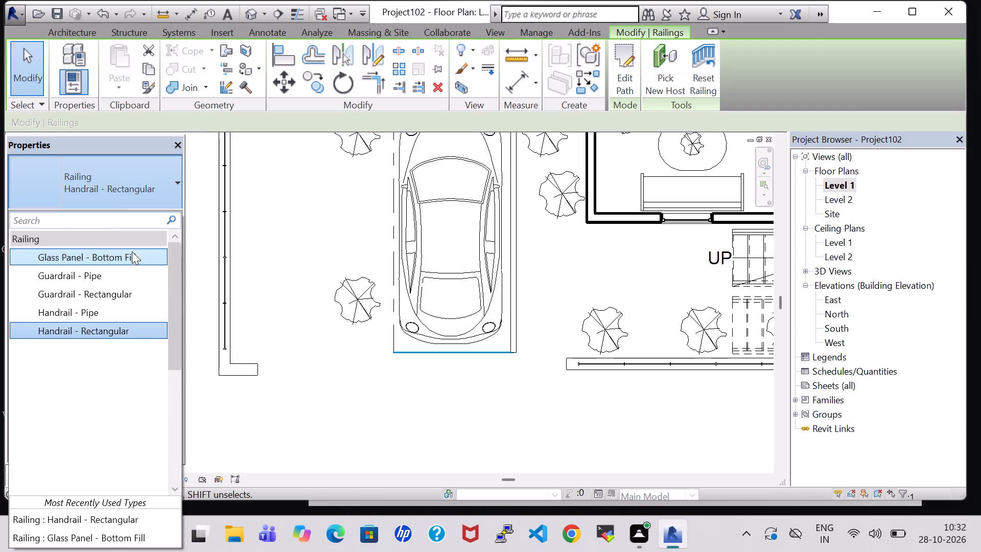
scroll(132, 251, "up", 1)
left_click(130, 260)
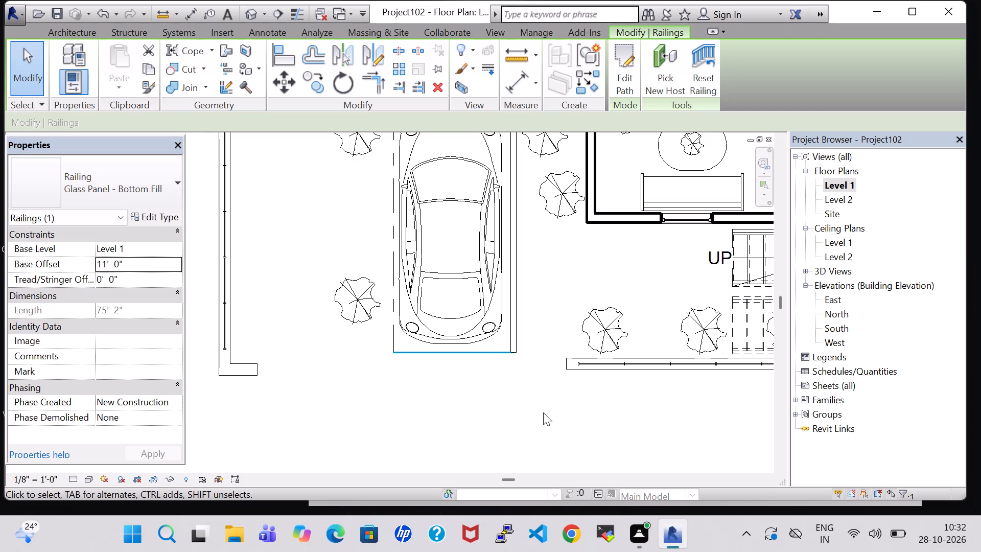
left_click(544, 411)
Check the properties and railing type of the front boundary railing beside the staircase yard.
left_click(602, 366)
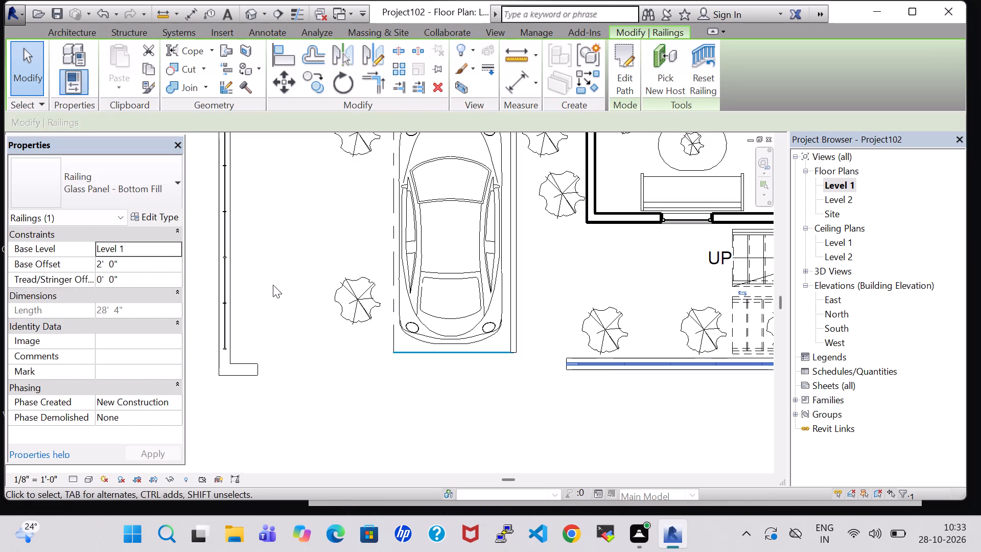
left_click(99, 172)
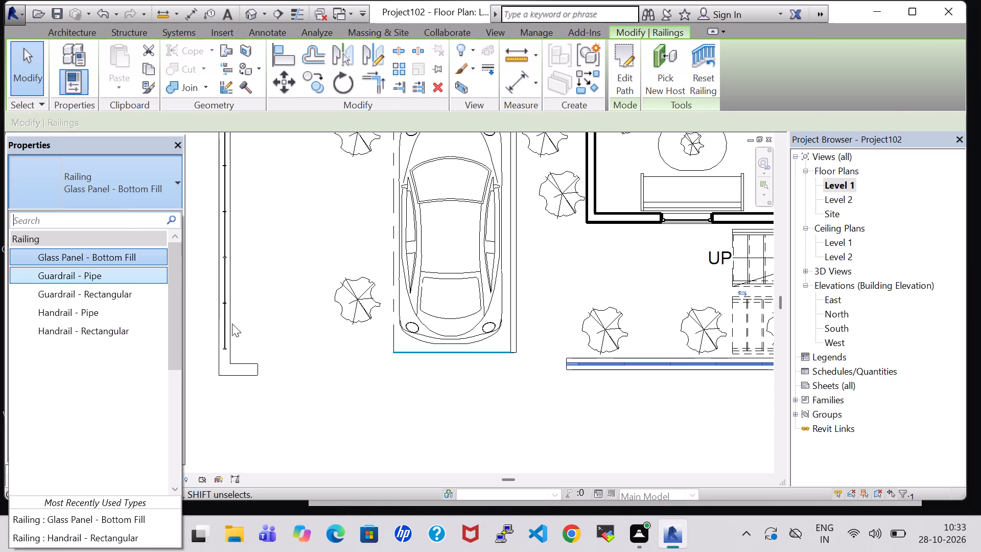
left_click(345, 441)
middle_click_drag(591, 274, 399, 303)
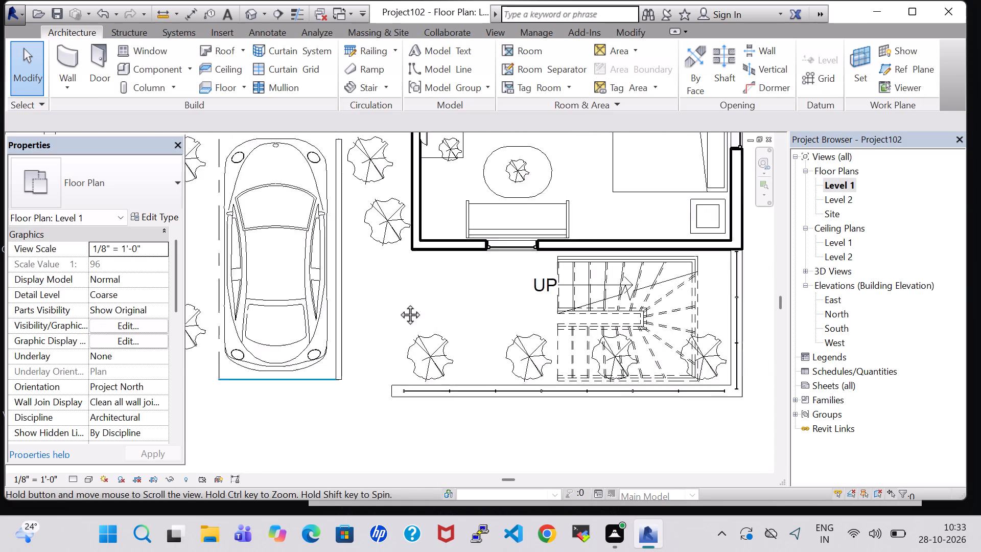
In the 3D view, edit the path of the roof railing beside the car yard, extending its front segment to about 15'-11", and finish.
middle_click_drag(399, 303, 331, 311)
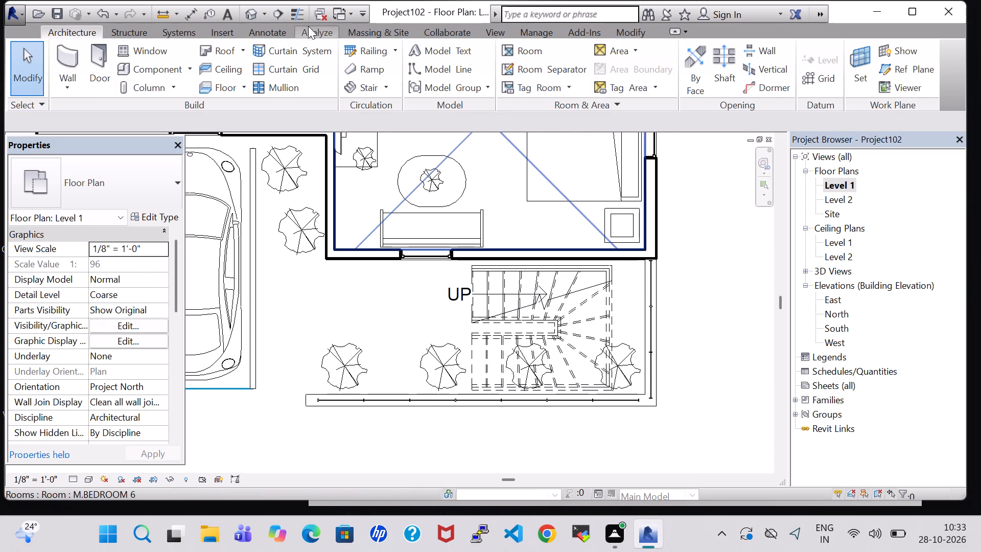
left_click(247, 12)
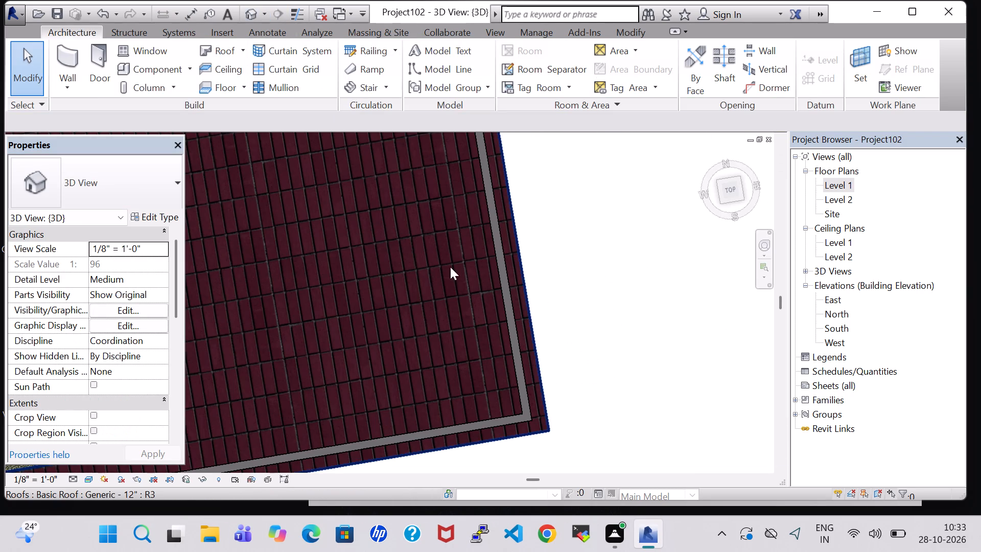
scroll(437, 292, "down", 11)
middle_click_drag(360, 263, 425, 262)
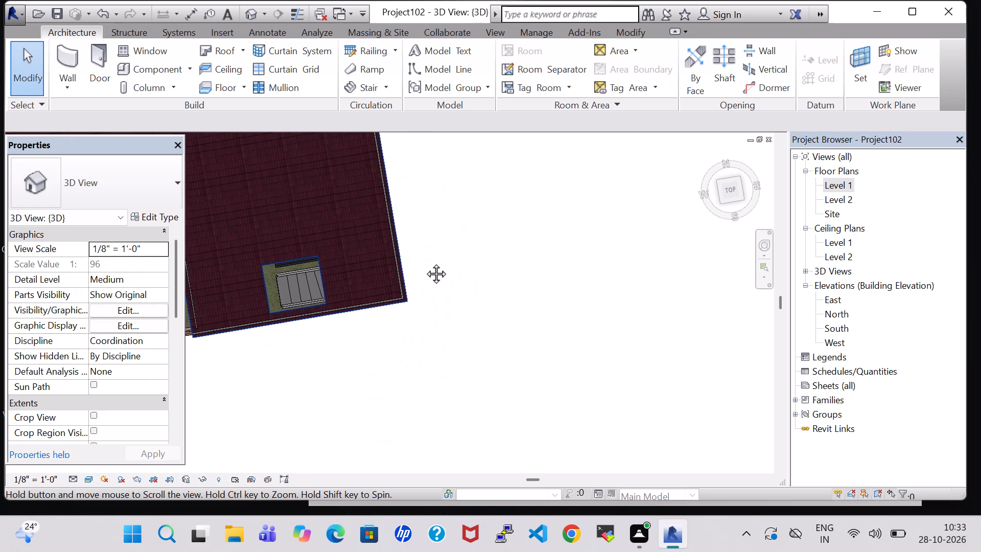
middle_click_drag(425, 262, 443, 264)
scroll(121, 288, "up", 3)
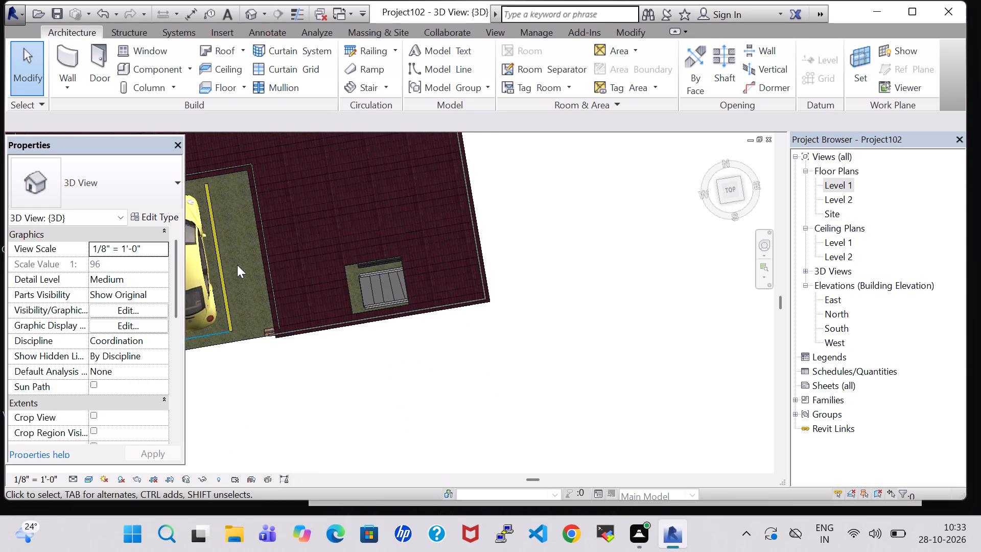
scroll(288, 277, "up", 9)
middle_click_drag(290, 285, 343, 149)
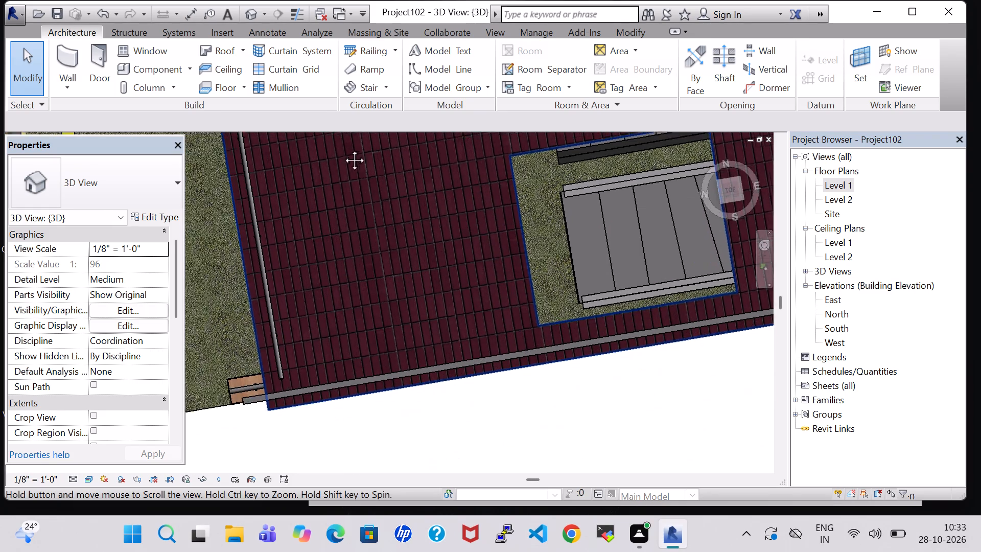
middle_click_drag(343, 149, 345, 146)
left_click(294, 218)
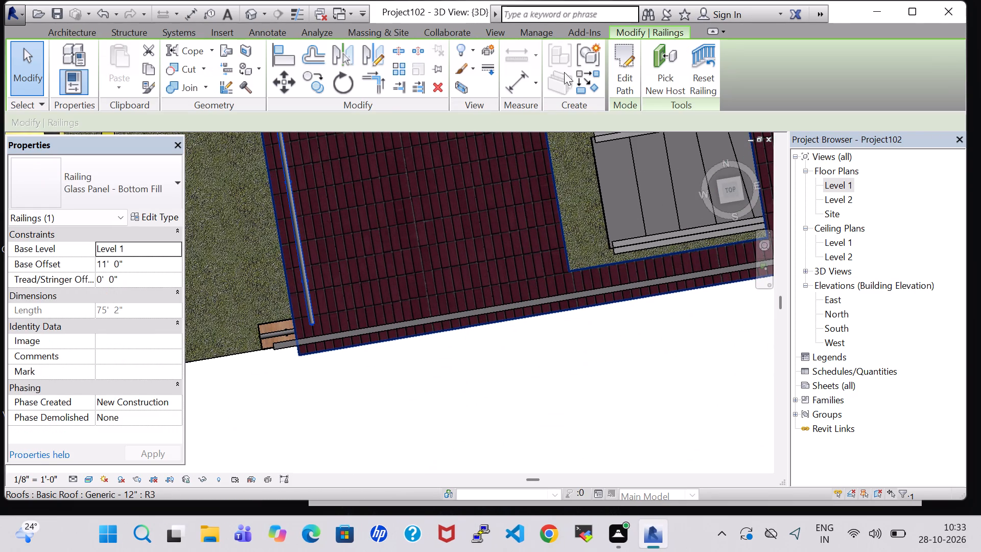
left_click(625, 71)
left_click(312, 325)
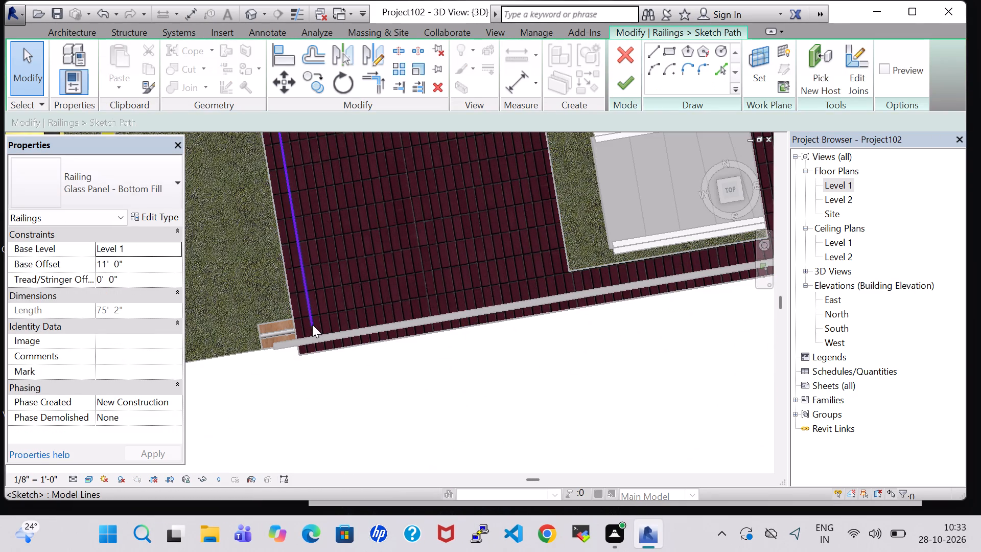
left_click_drag(312, 325, 316, 335)
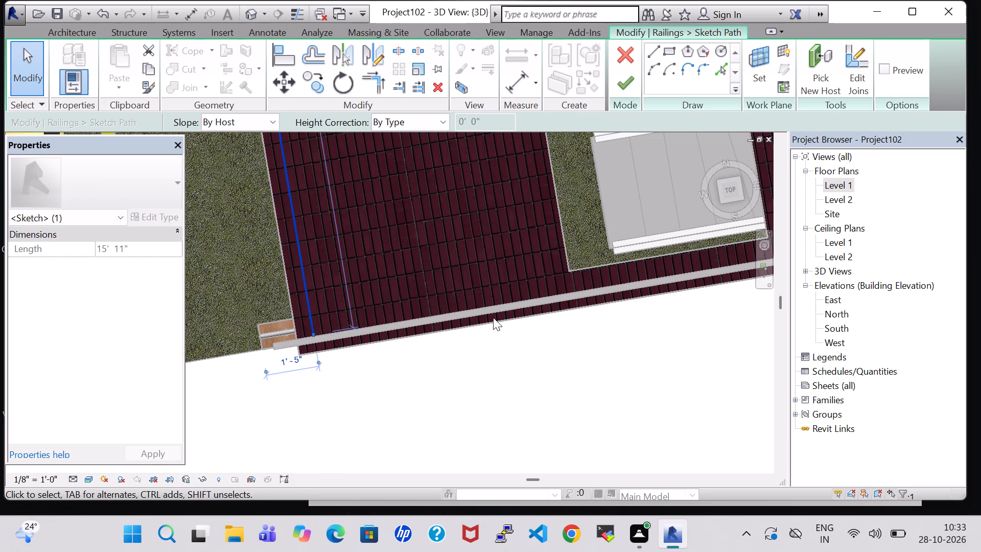
left_click(436, 318)
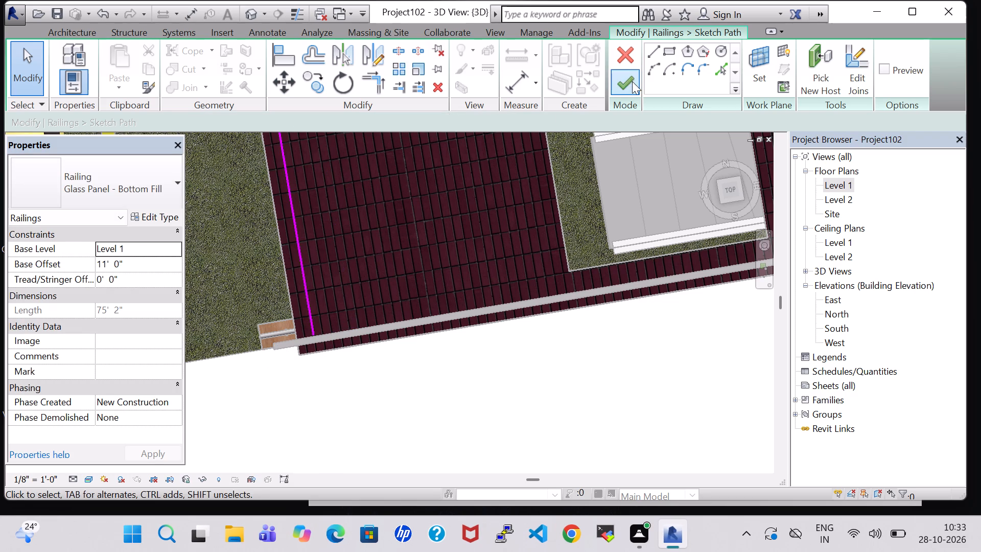
left_click(632, 81)
left_click(623, 87)
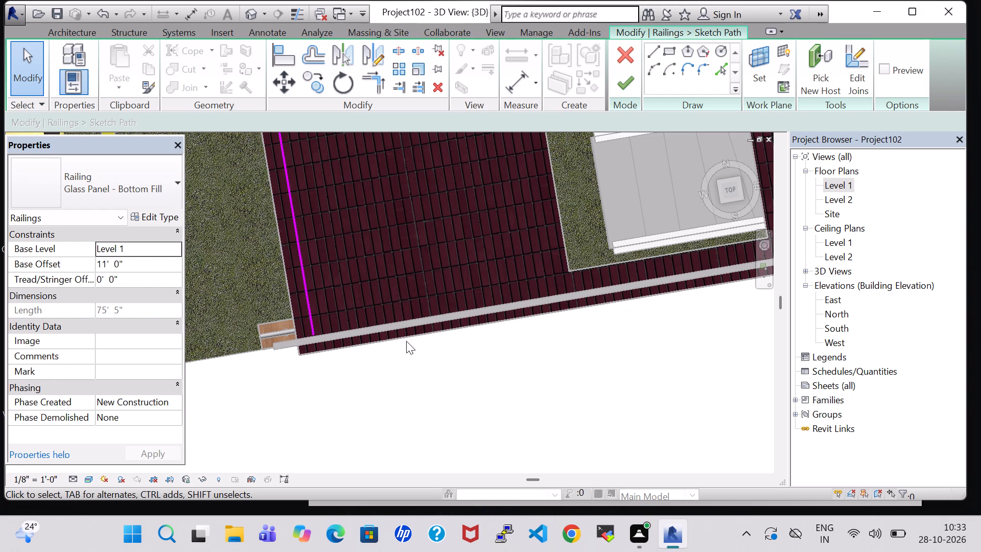
left_click(621, 81)
Change the front roof railing beside the stair opening to the Glass Panel - Bottom Fill type.
left_click(505, 304)
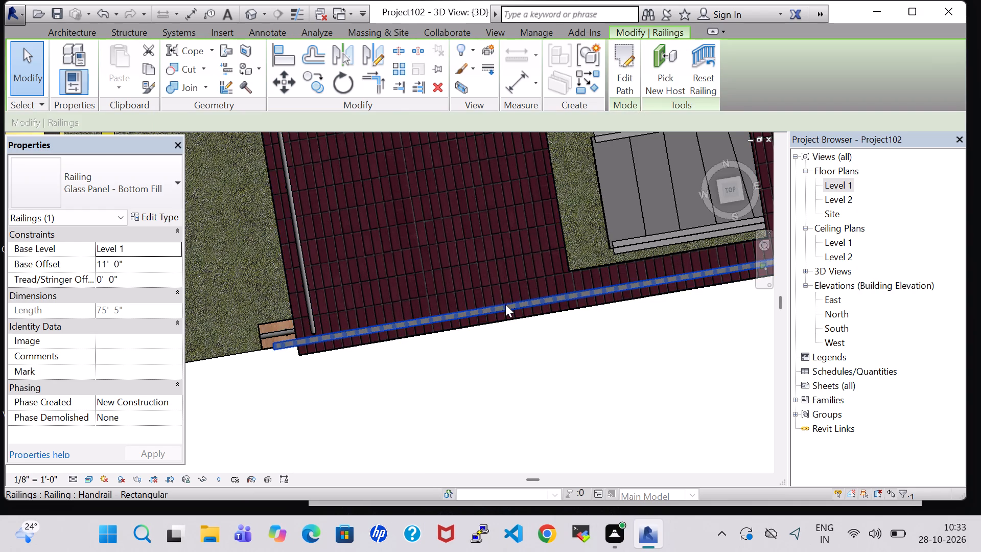
left_click(169, 185)
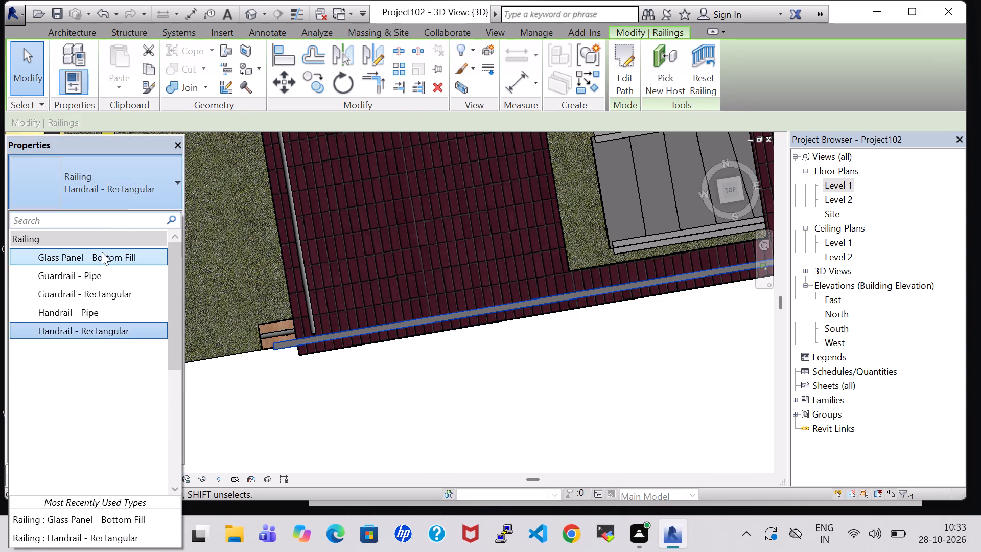
left_click(102, 252)
Edit the front roof railing's path, shortening its front segment at the car-yard end to 19'-6", and finish the path.
left_click(618, 86)
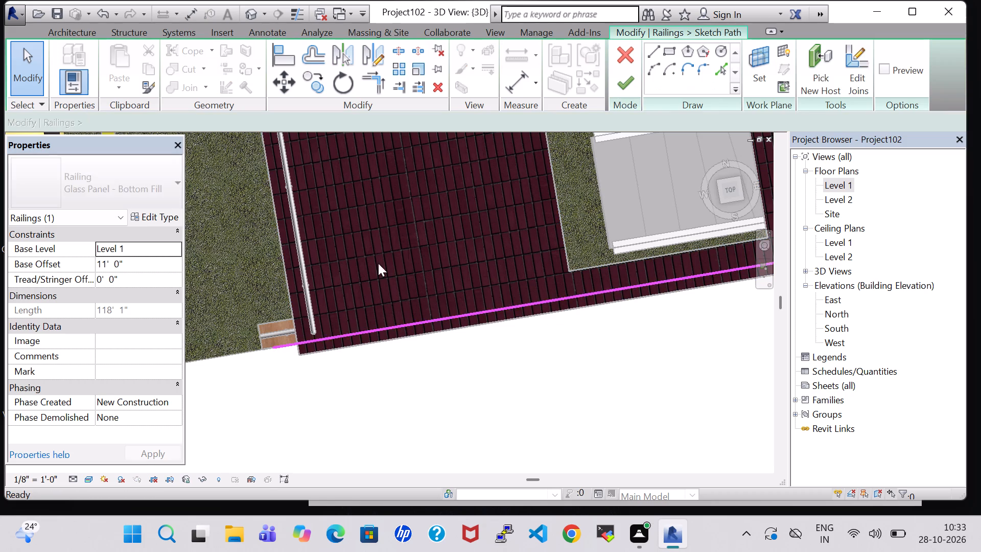
left_click(273, 346)
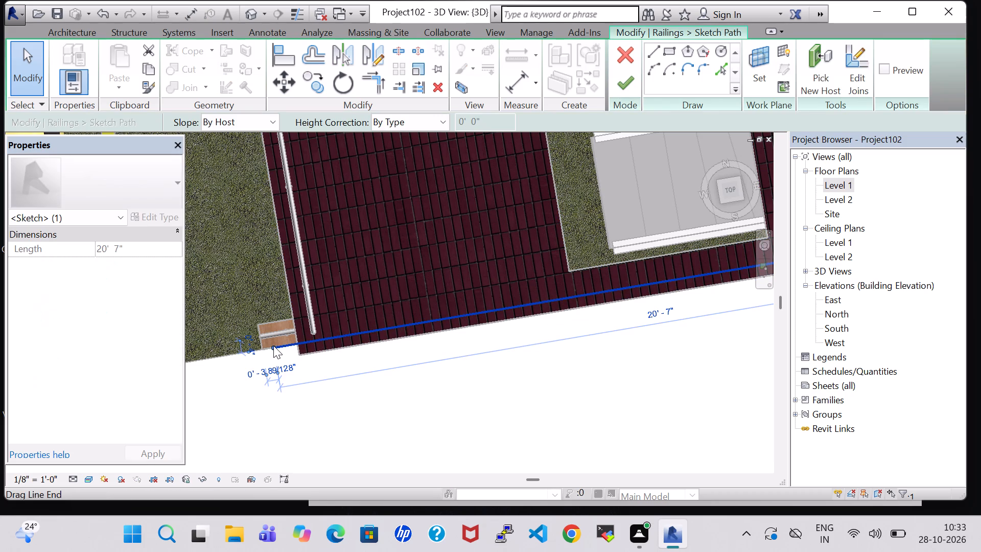
key("Right")
key("Right")
key("Right")
key("Right")
key("Right")
key("Right")
key("Right")
key("Right")
key("Right")
key("Right")
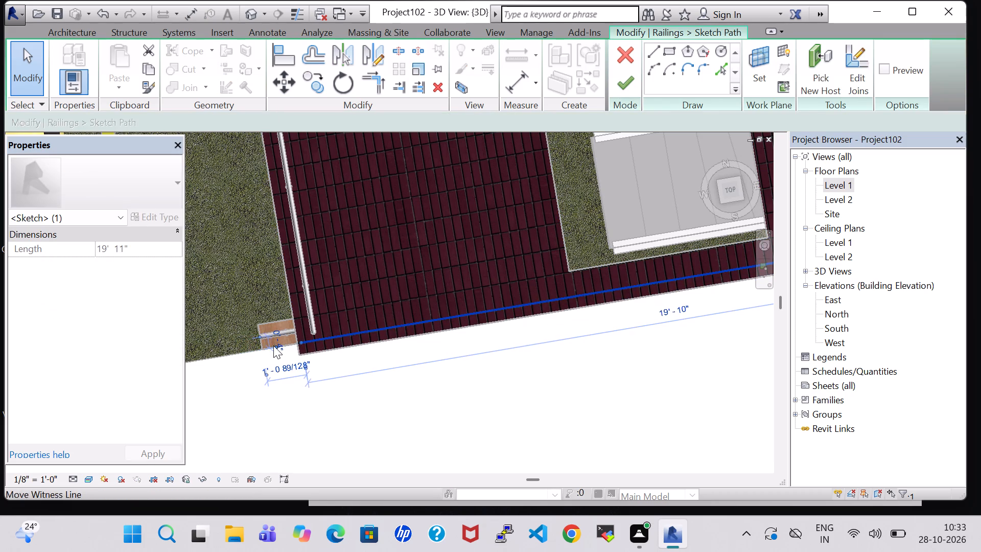
key("Right")
key("Right")
key("Right")
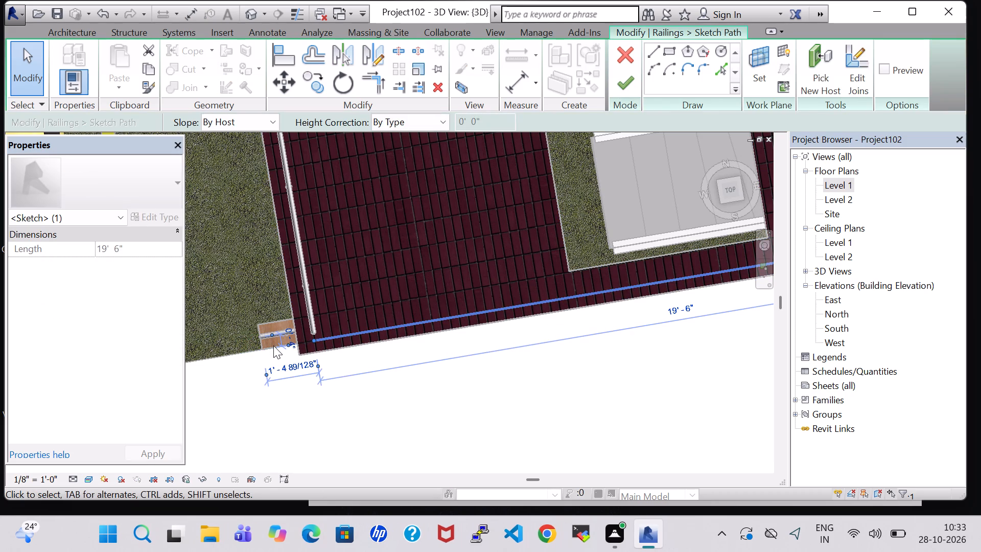
left_click(628, 82)
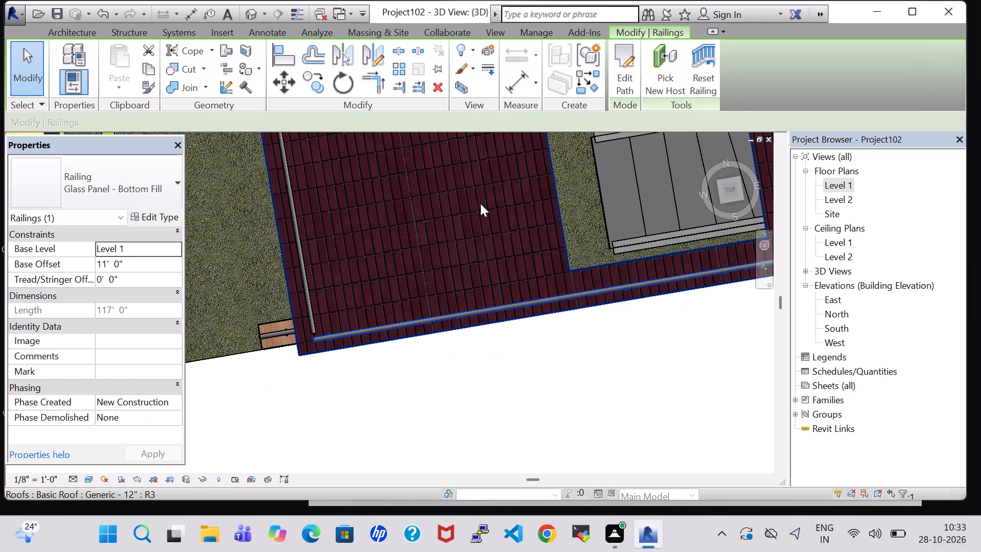
Edit the car-yard roof railing's path, extending its front segment to 16'-1" to meet the front roof railing, and finish the path.
left_click(300, 232)
left_click(322, 236)
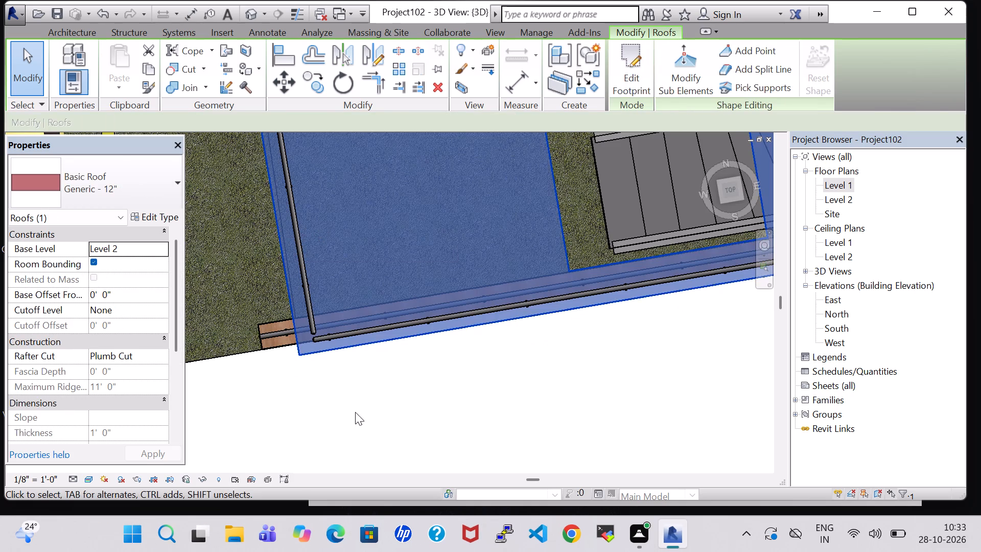
left_click(355, 412)
left_click(301, 286)
left_click_drag(368, 402, 363, 398)
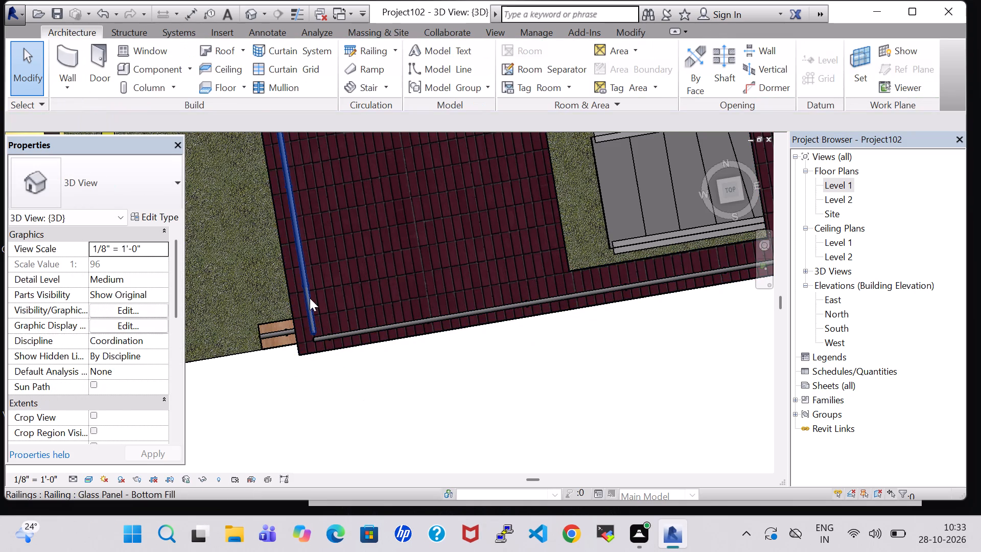
left_click(310, 298)
left_click(620, 93)
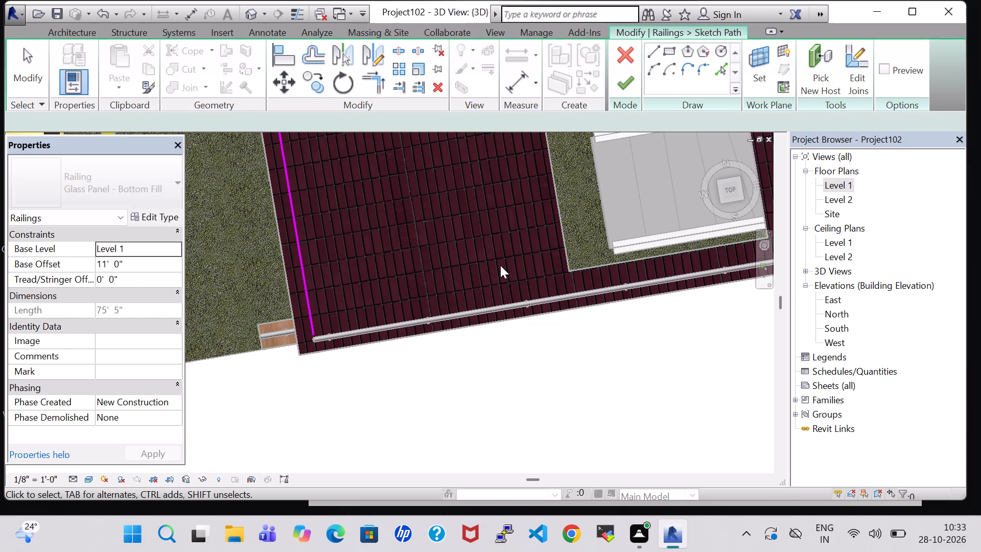
left_click(284, 193)
left_click(344, 385)
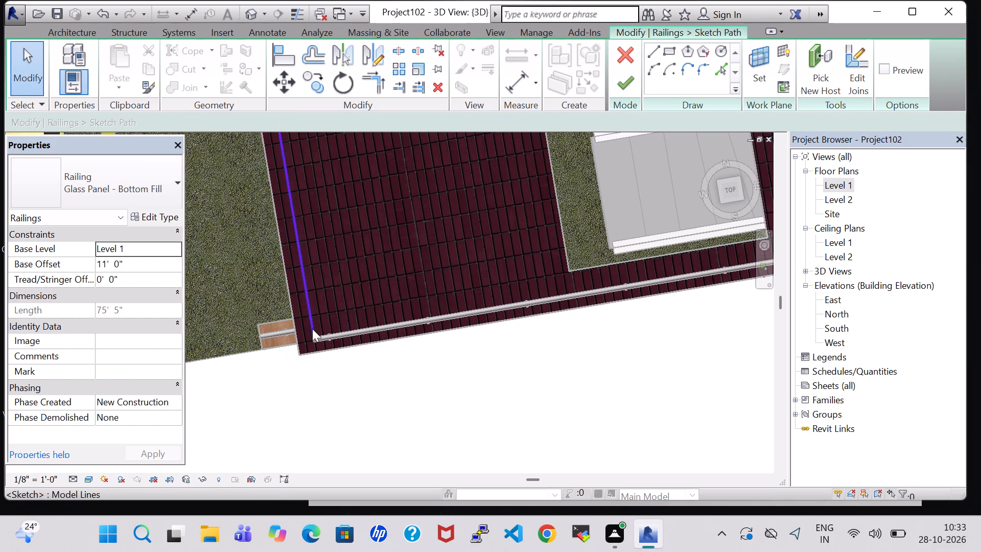
left_click(312, 325)
key("Down")
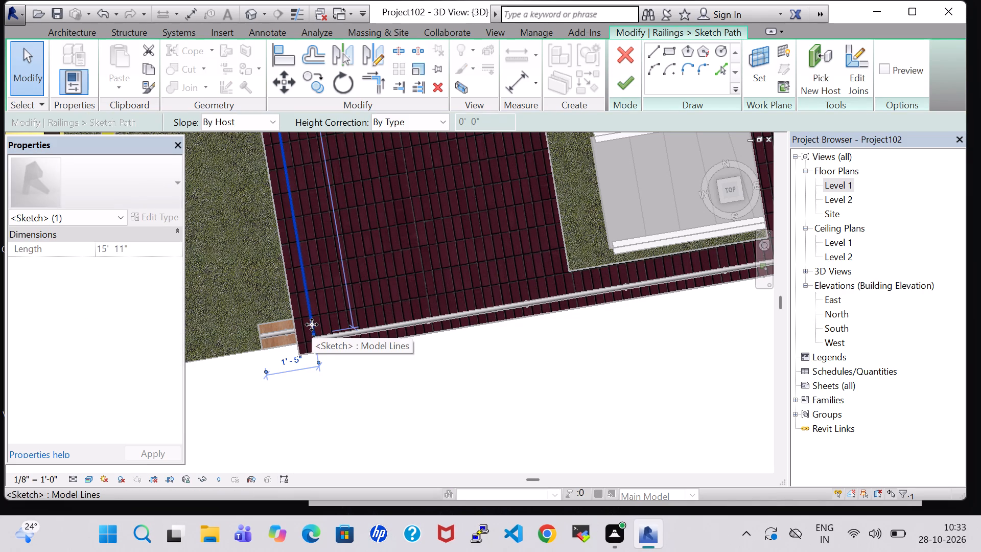
key("Down")
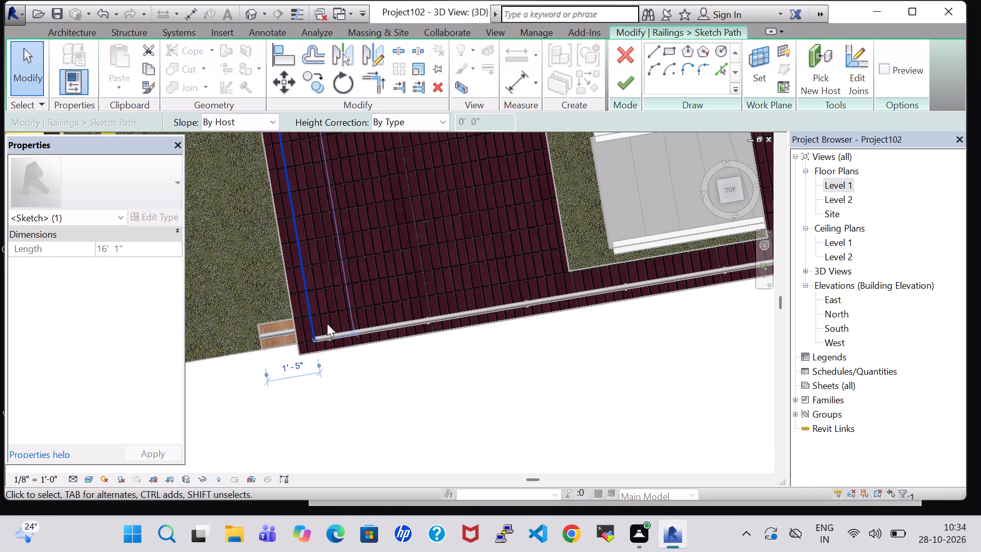
left_click(464, 377)
left_click(632, 75)
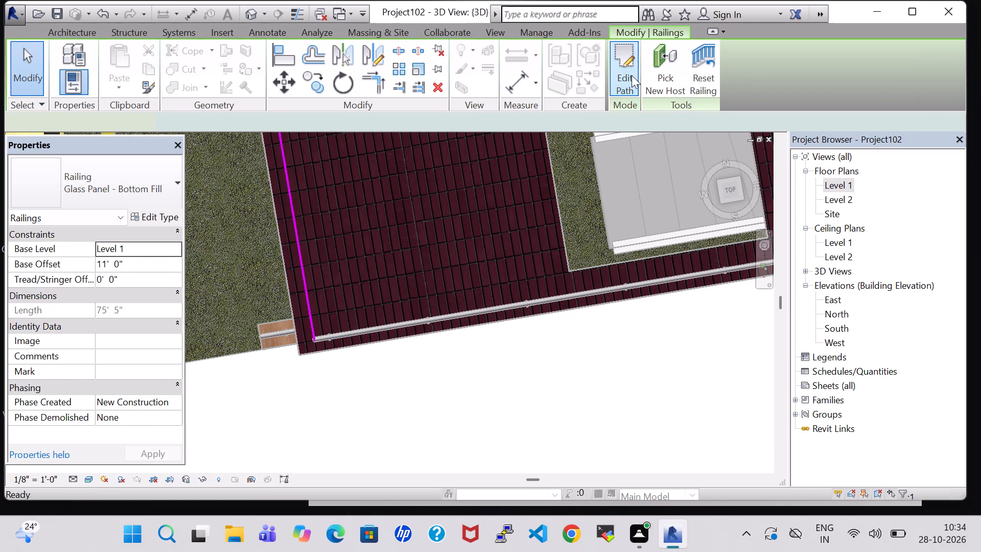
Examine how the roof railings meet at the front corner and run around the roof above the car yard.
middle_click(586, 343, "shift")
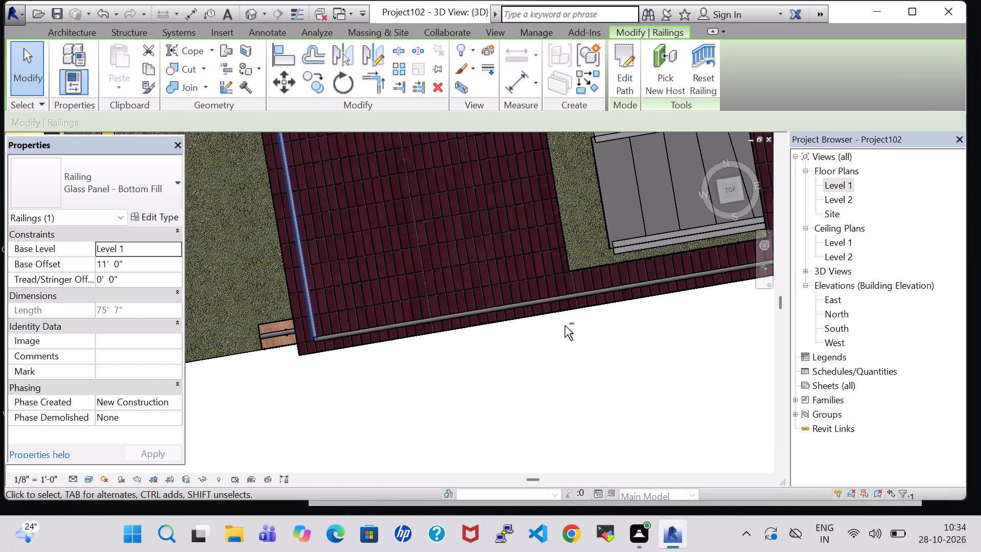
middle_click_drag(578, 265, 579, 239, "shift")
scroll(349, 295, "up", 1)
middle_click_drag(365, 294, 367, 202, "shift")
scroll(394, 191, "down", 8)
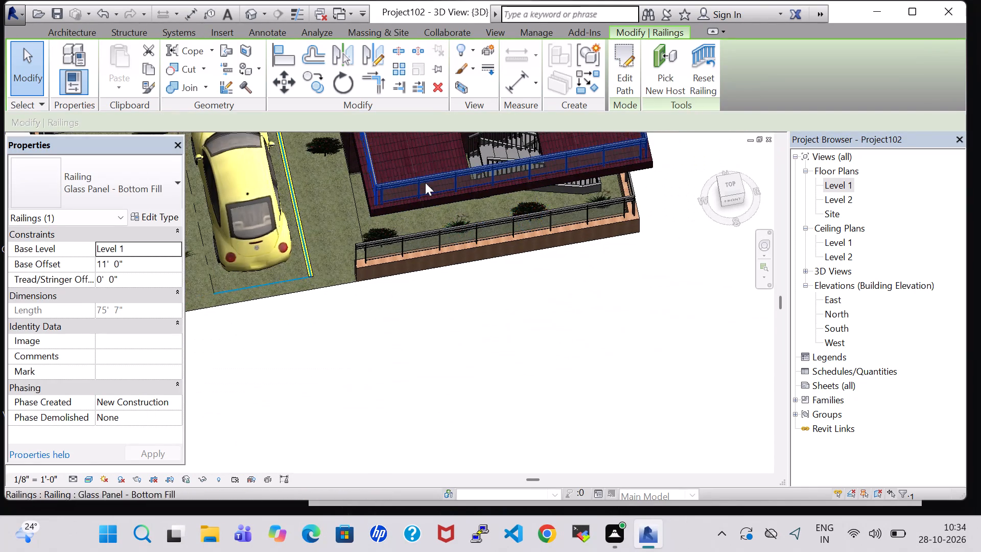
scroll(519, 306, "down", 1)
middle_click_drag(650, 226, 672, 393)
scroll(672, 393, "up", 1)
middle_click_drag(364, 275, 448, 269)
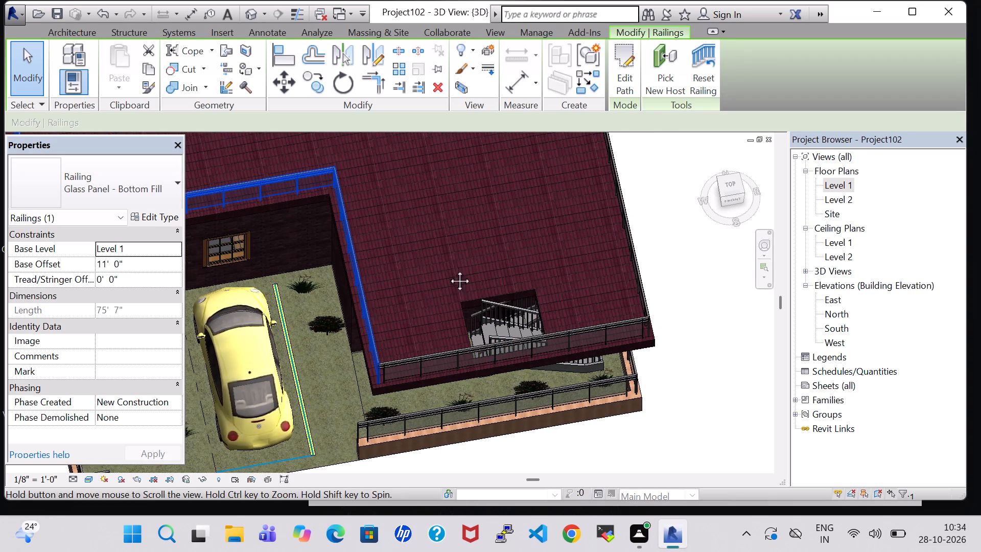
middle_click_drag(448, 269, 567, 264)
left_click(632, 178)
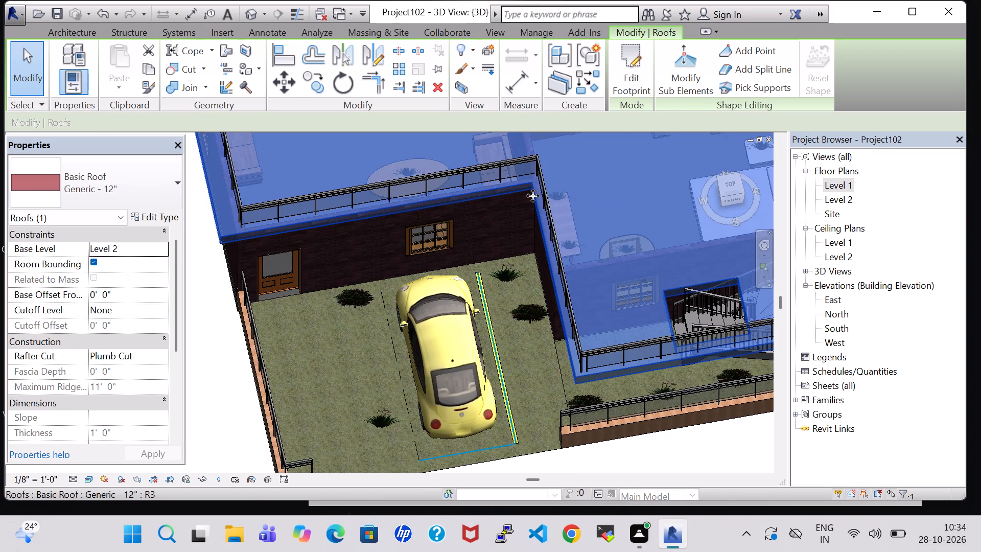
left_click(218, 385)
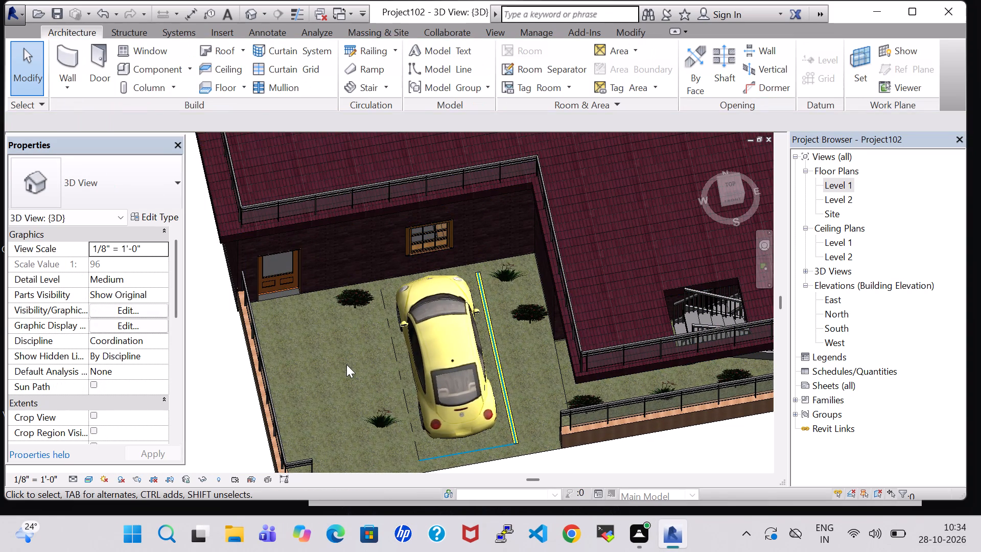
Nudge the glass panel roof railing around the car yard sideways toward the roof's outer west edge.
middle_click_drag(346, 364, 325, 209, "shift")
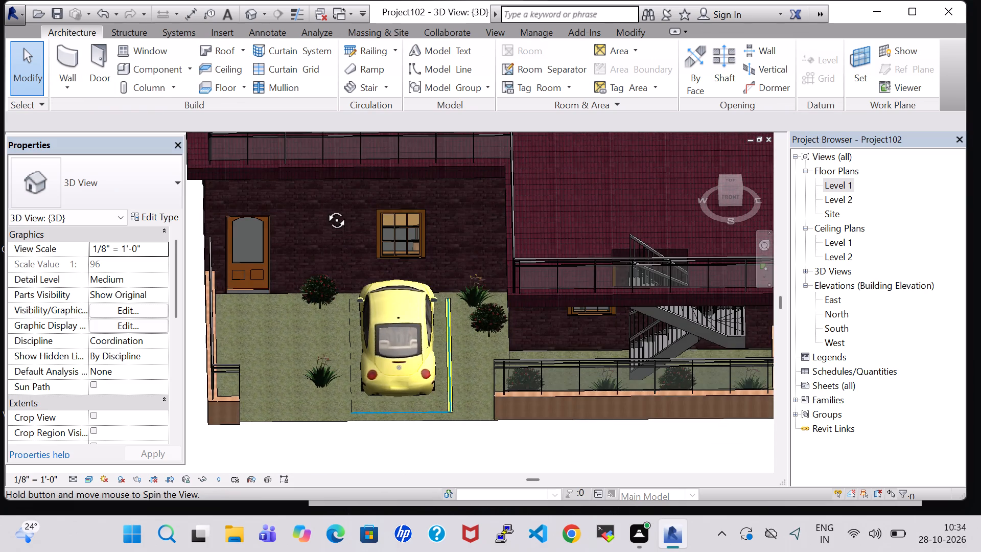
middle_click_drag(325, 209, 325, 206, "shift")
middle_click_drag(352, 163, 409, 293)
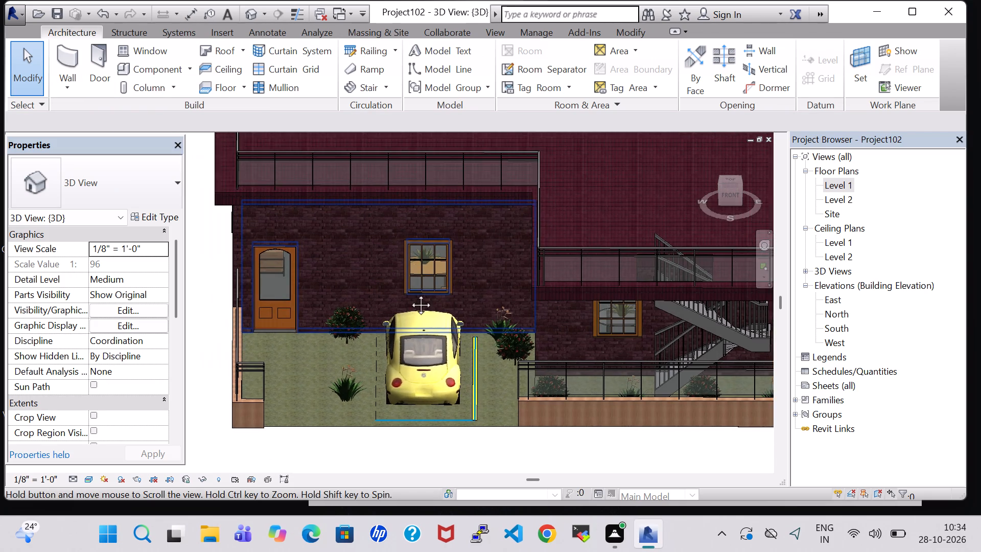
middle_click_drag(409, 293, 429, 373)
middle_click_drag(403, 245, 422, 271)
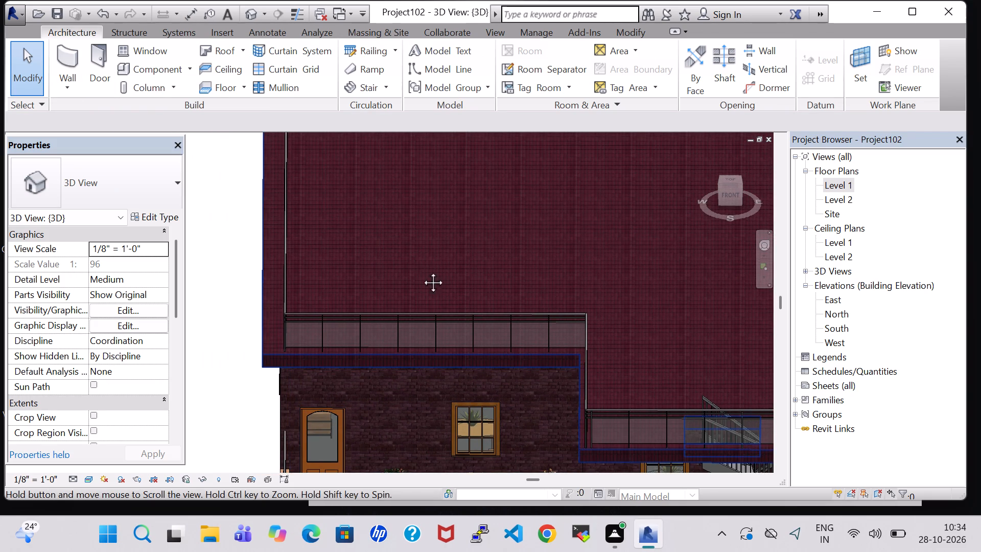
middle_click_drag(422, 271, 432, 292)
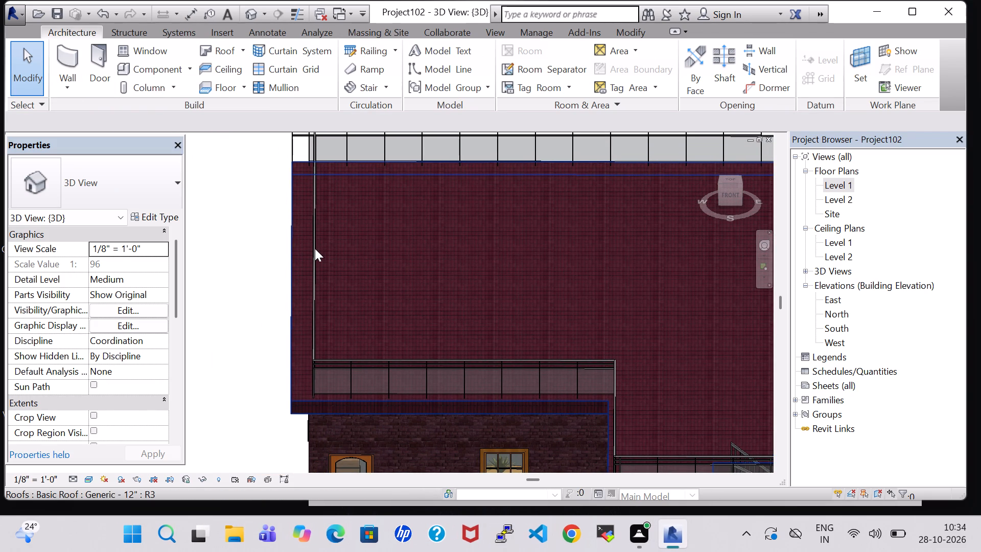
left_click(315, 248)
key("Left")
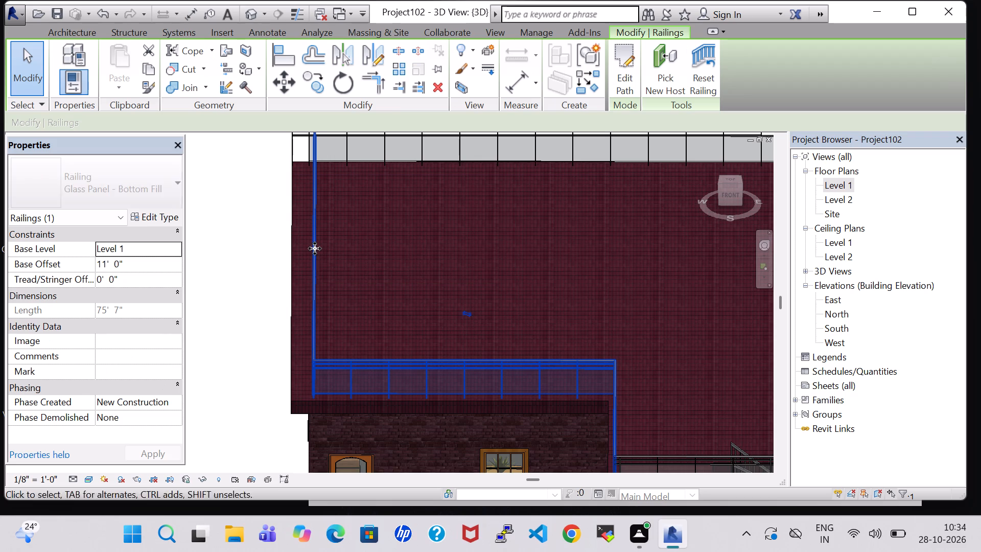
key("Left")
key("Left")
key("Left")
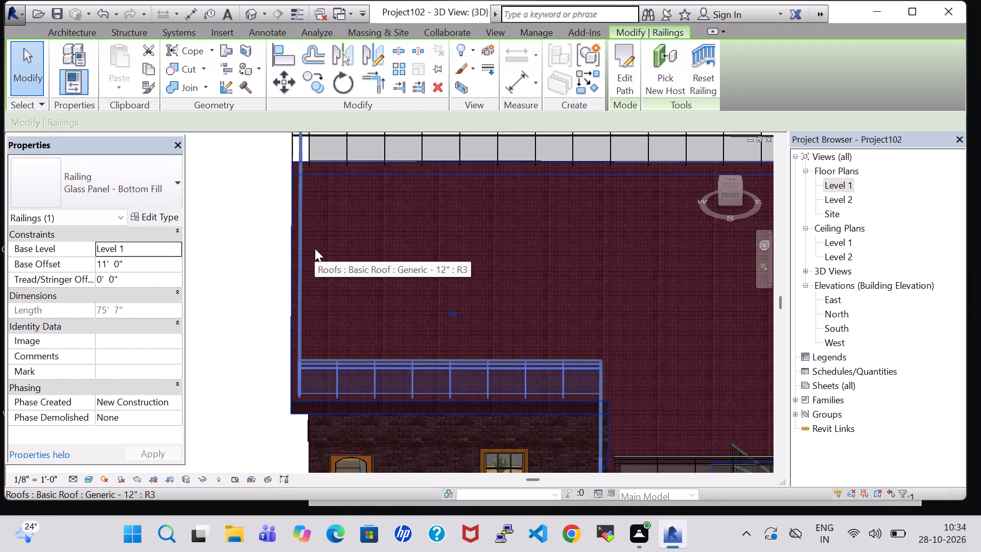
Nudge the glass panel railing around the car yard further west until it sits on the roof's outer west edge.
key("Left")
key("Left")
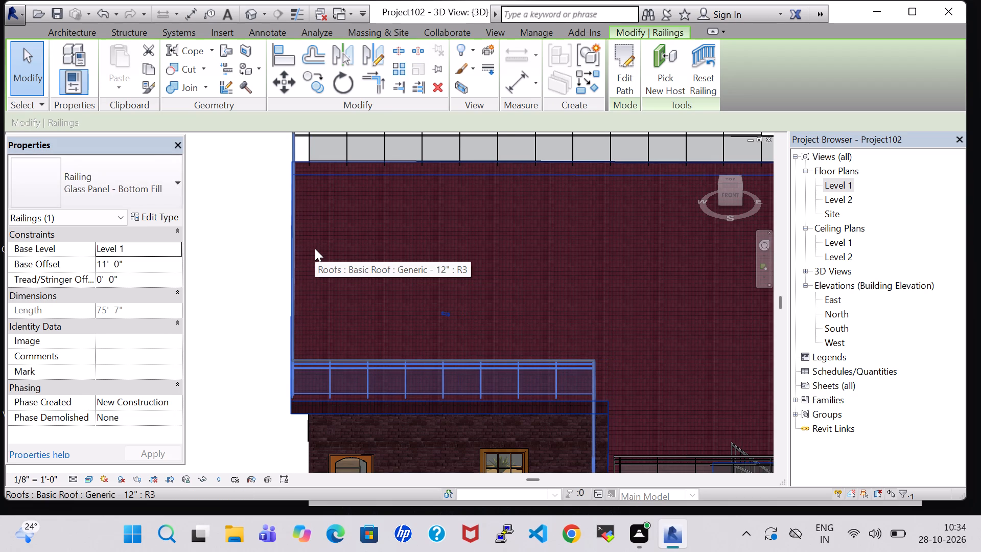
left_click(246, 246)
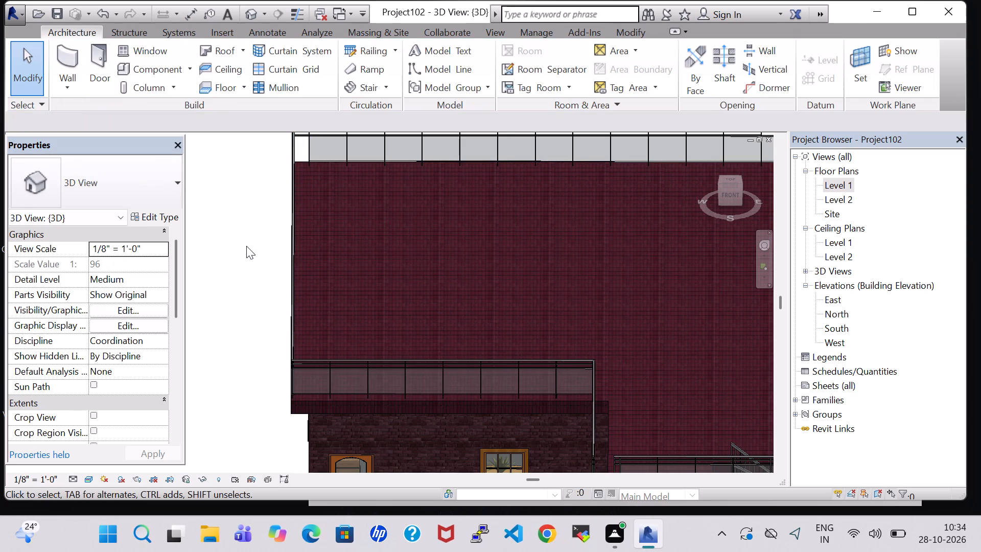
Edit the car-yard roof railing's path, nudging its 16'-1" return segment east to the roof's inner edge beside the front railing, and finish the path.
middle_click_drag(246, 246, 323, 262, "shift")
scroll(331, 365, "up", 5)
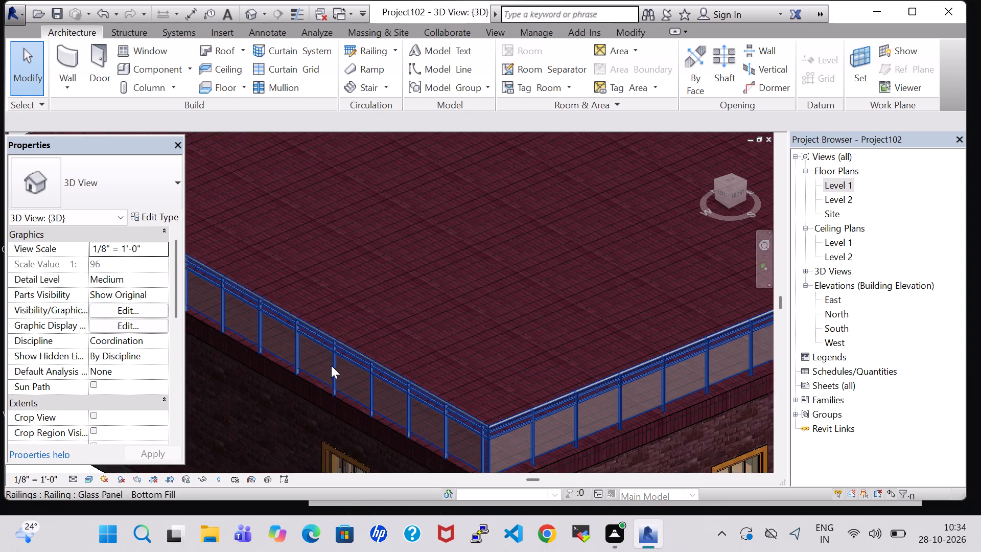
scroll(331, 365, "up", 1)
middle_click_drag(400, 250, 347, 378, "shift")
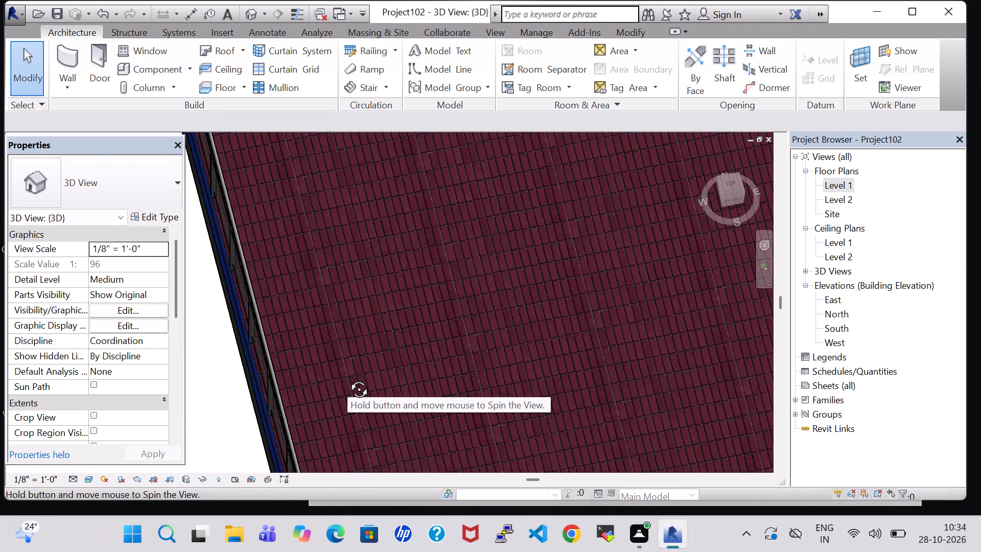
middle_click_drag(347, 378, 332, 248, "shift")
scroll(370, 244, "down", 6)
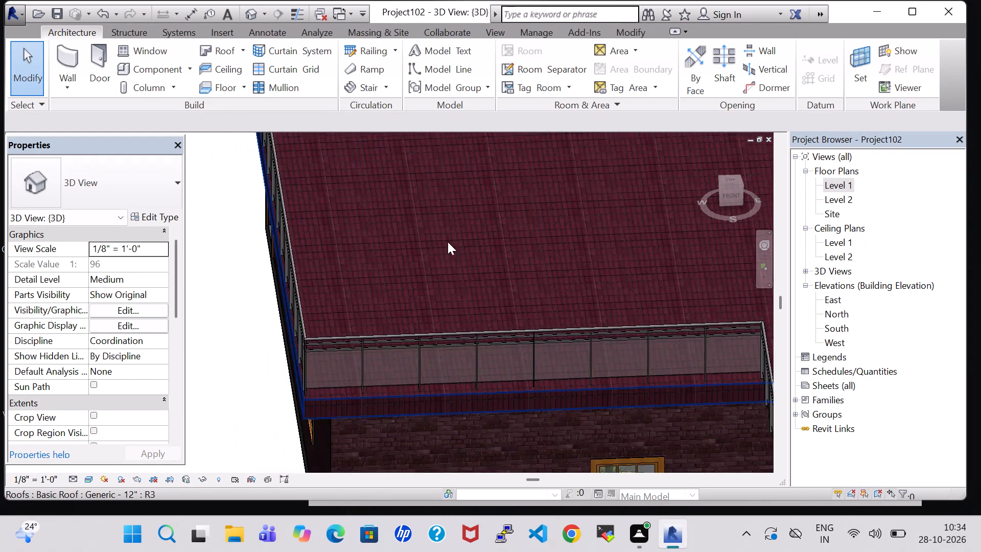
middle_click_drag(448, 242, 292, 245)
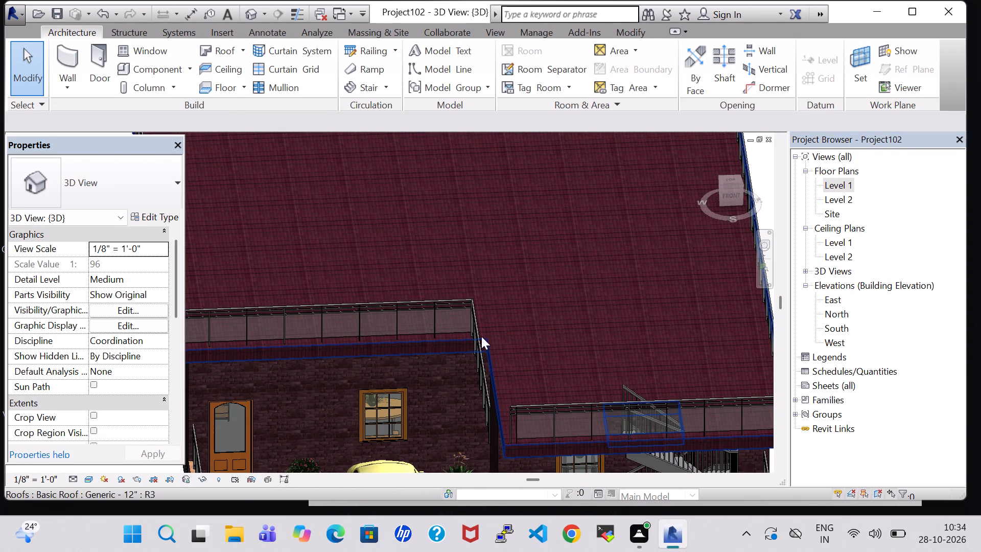
left_click(476, 330)
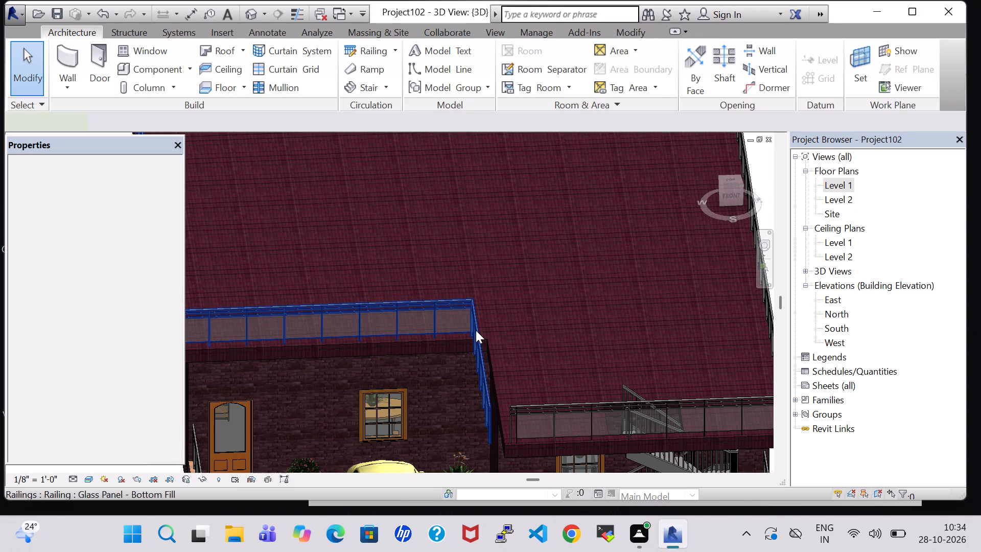
left_click(617, 82)
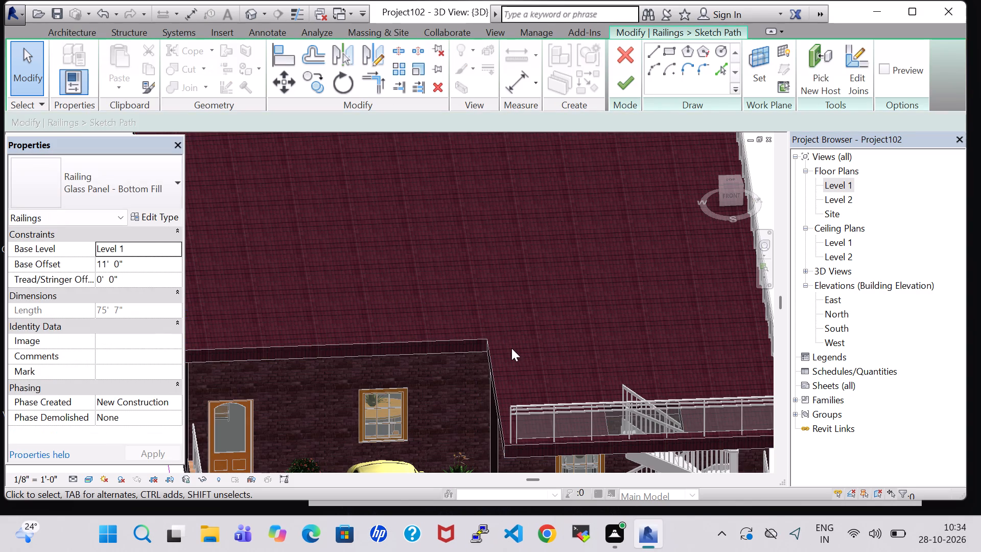
scroll(506, 323, "down", 10)
scroll(562, 264, "down", 1)
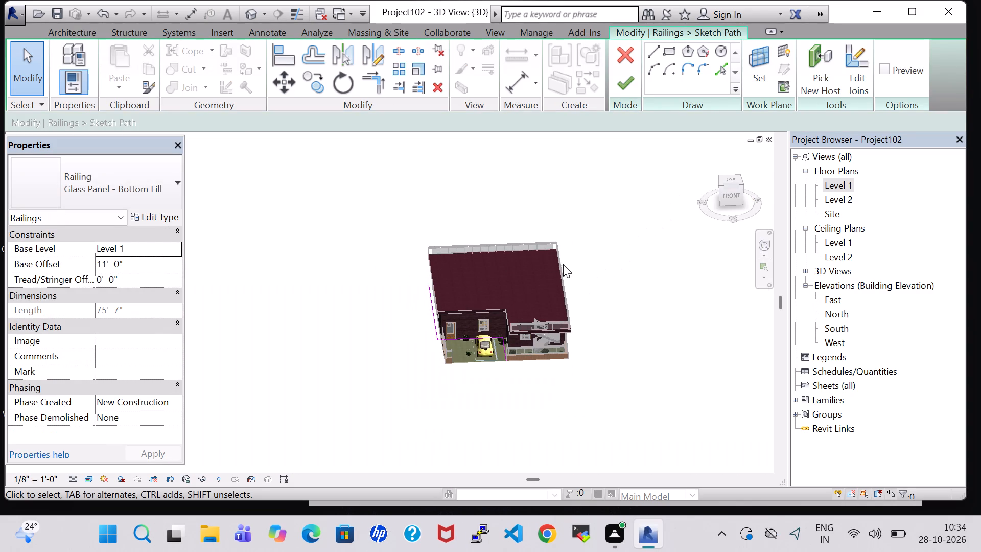
scroll(509, 296, "up", 6)
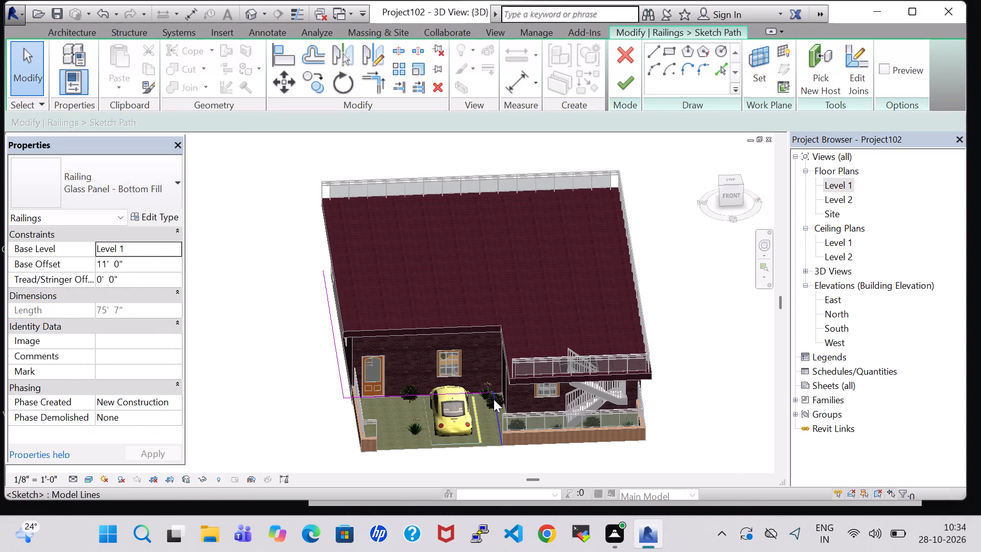
left_click(494, 399)
key("Right")
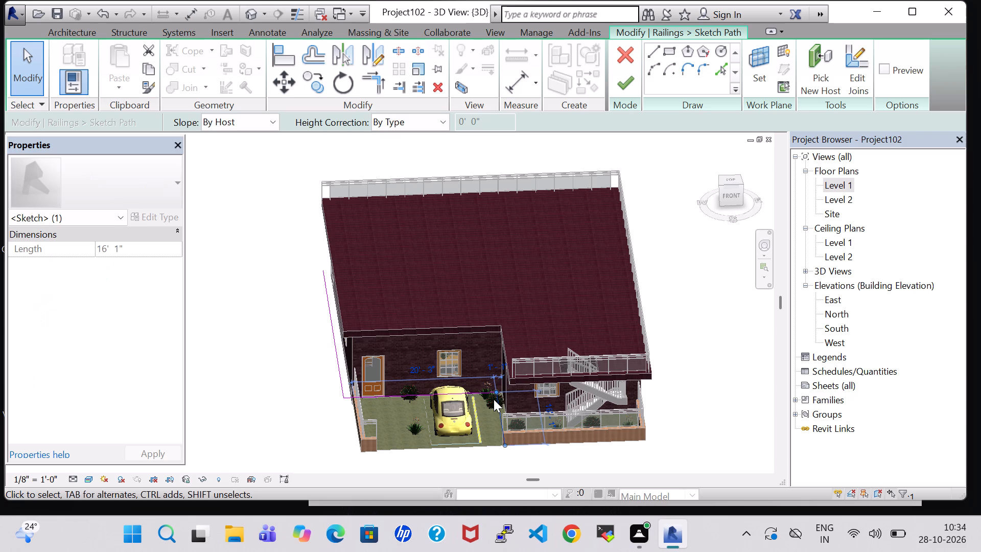
key("Right")
key("Right")
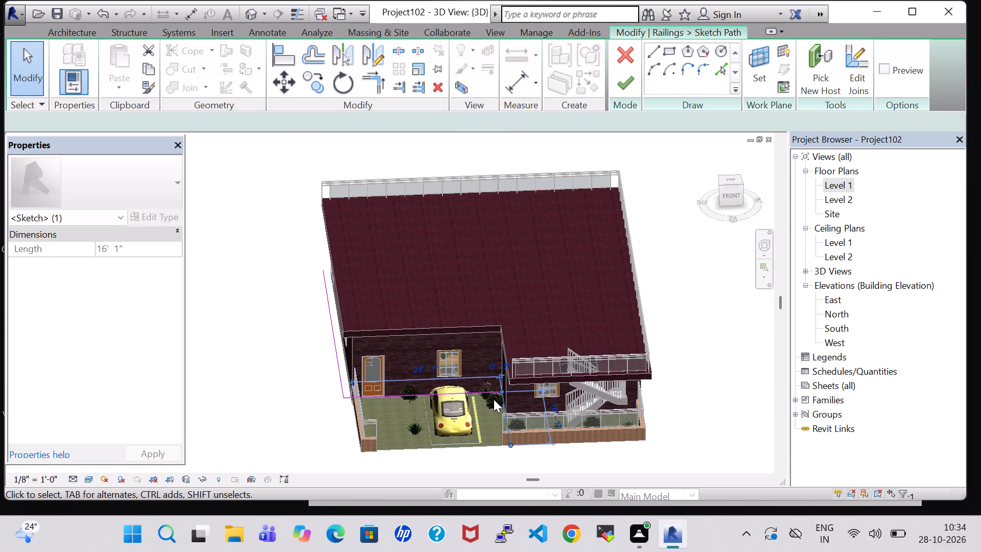
left_click(623, 77)
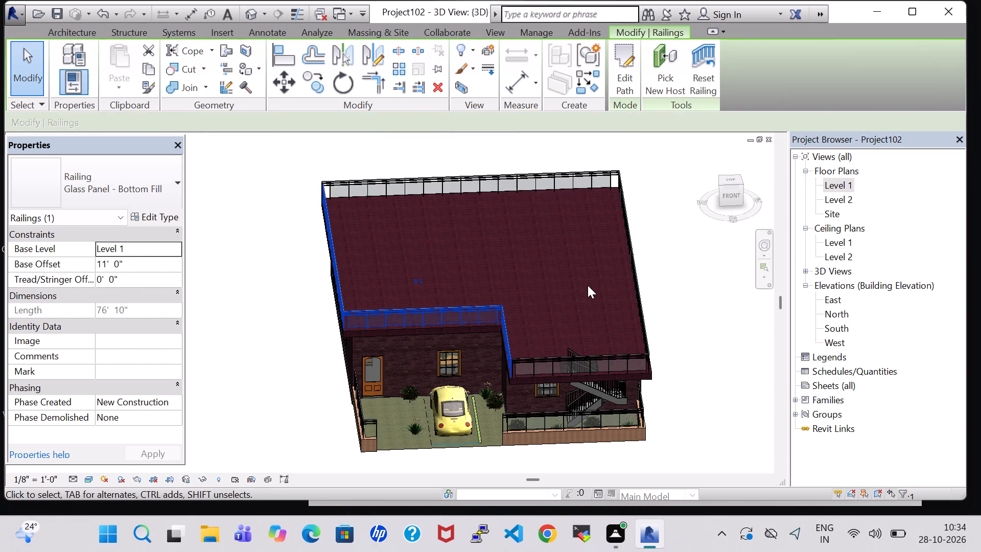
double_click(587, 285)
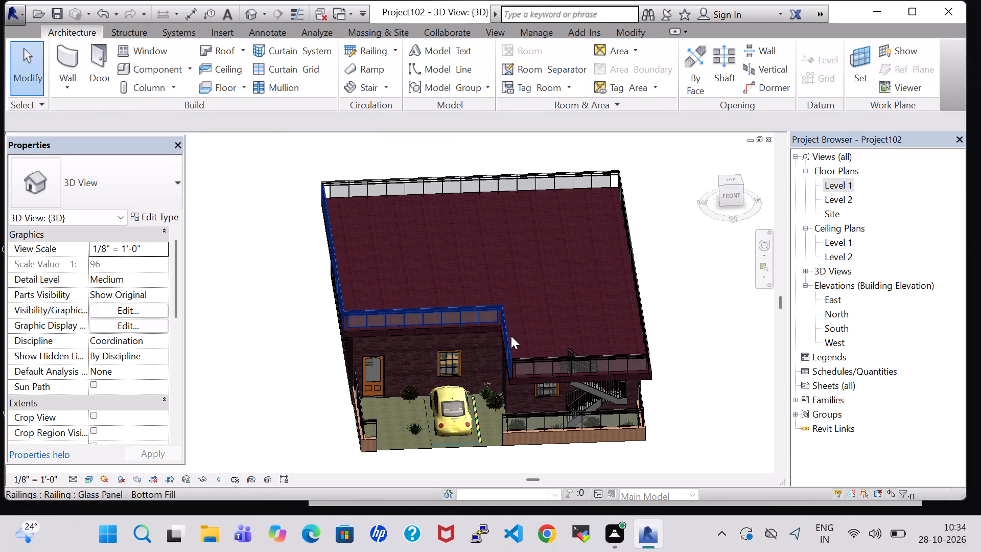
Examine the roof railings around the whole house from the front corner and the front elevation.
scroll(551, 319, "up", 1)
middle_click_drag(551, 319, 618, 316, "shift")
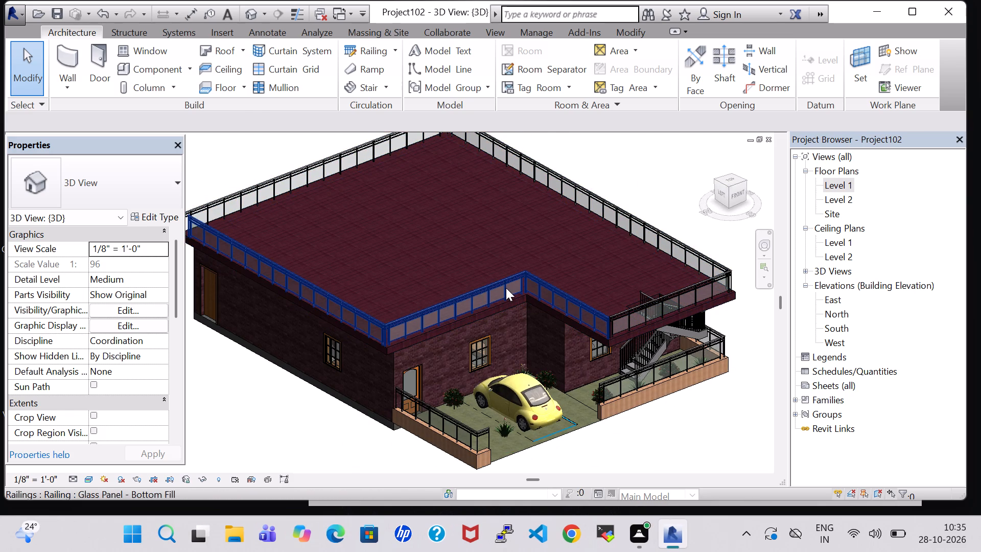
scroll(624, 268, "down", 1)
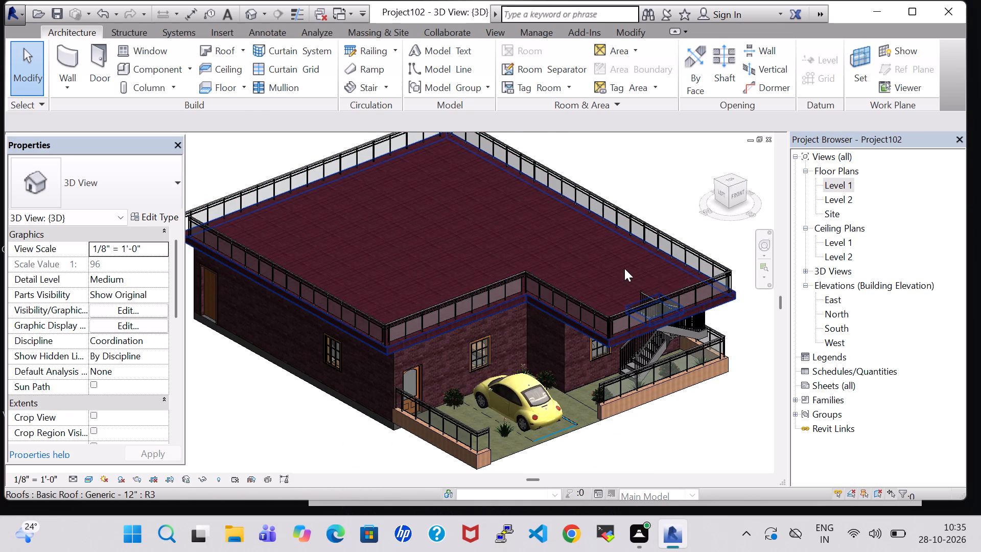
scroll(624, 268, "down", 1)
middle_click_drag(679, 362, 606, 373, "shift")
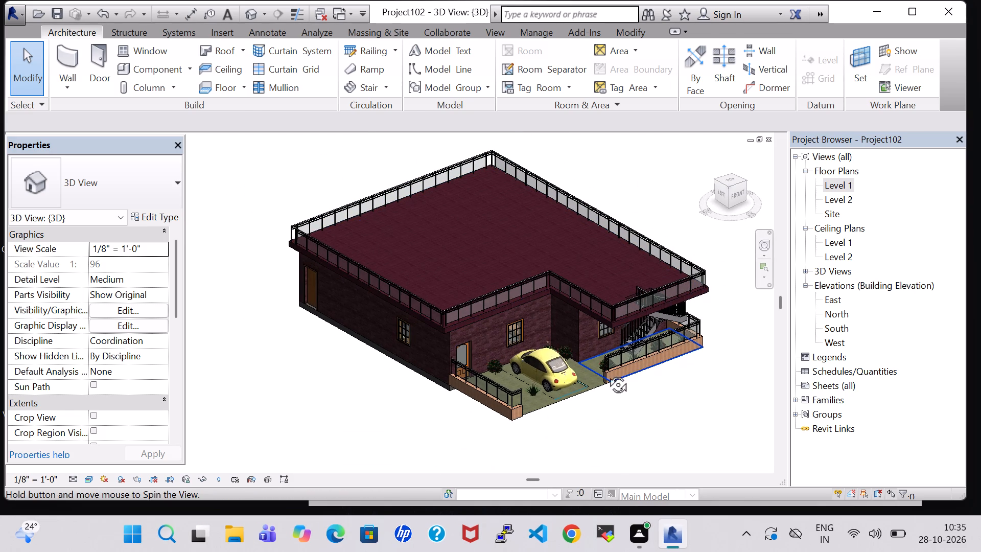
middle_click_drag(606, 373, 606, 275, "shift")
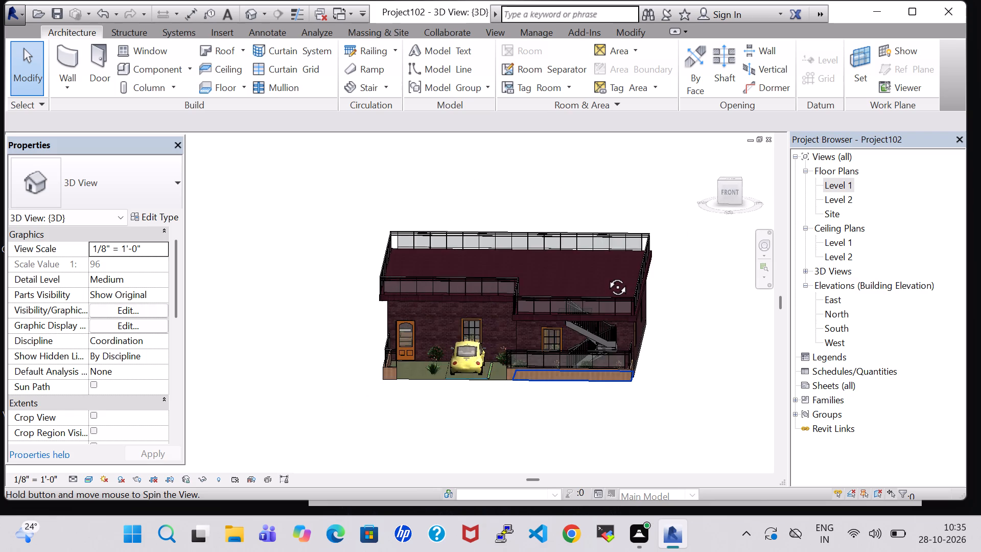
middle_click_drag(606, 275, 610, 268, "shift")
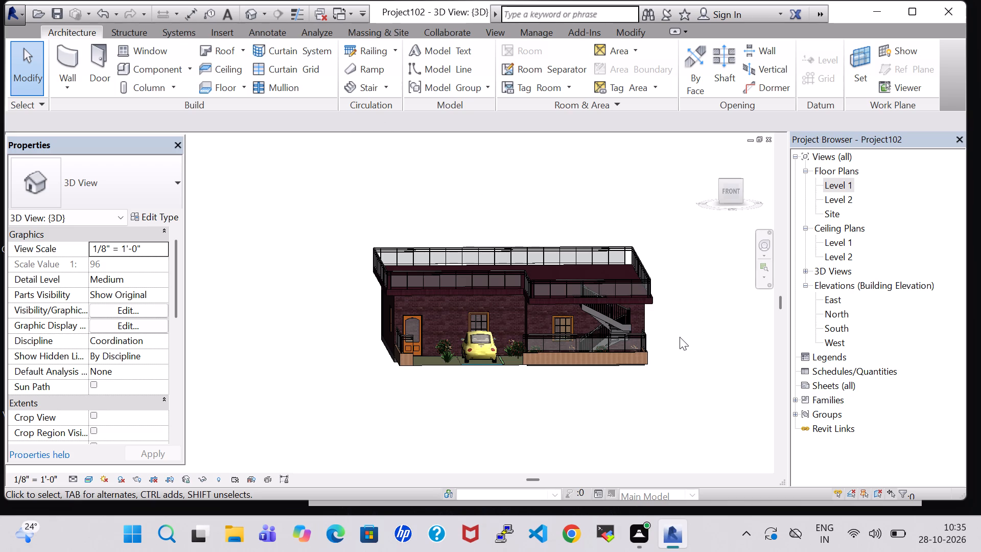
middle_click_drag(673, 337, 645, 339)
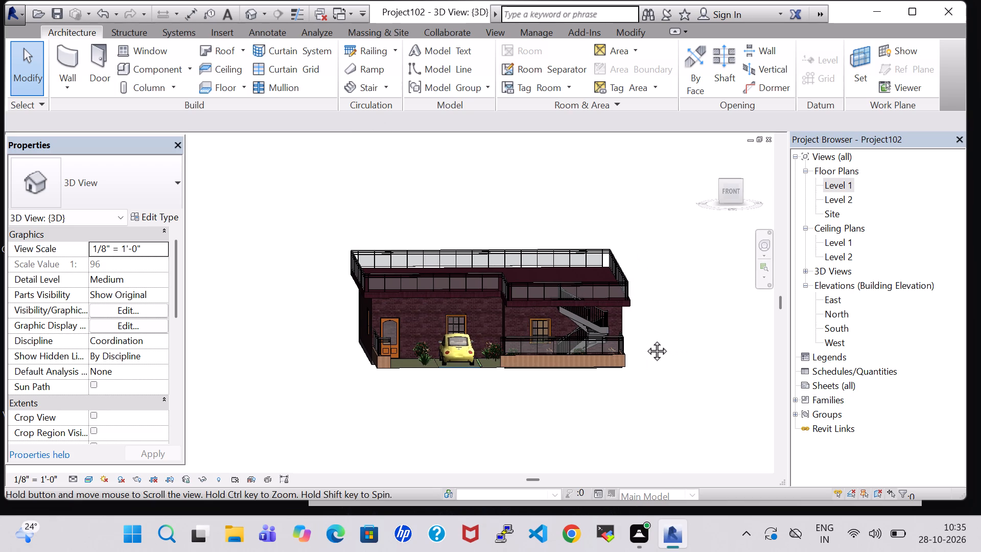
middle_click_drag(645, 339, 645, 324)
scroll(633, 318, "up", 3)
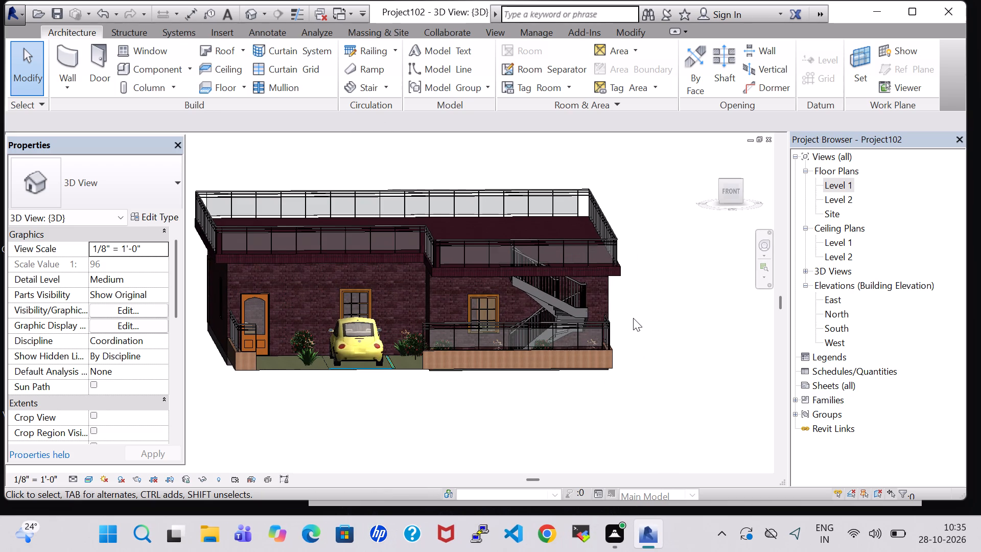
middle_click_drag(633, 318, 660, 326)
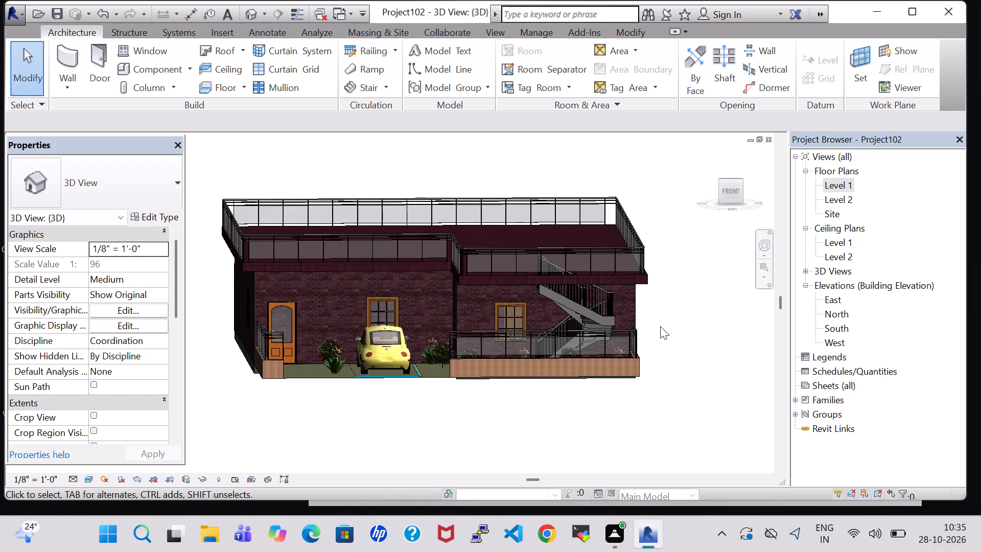
Save the house project.
left_click(50, 10)
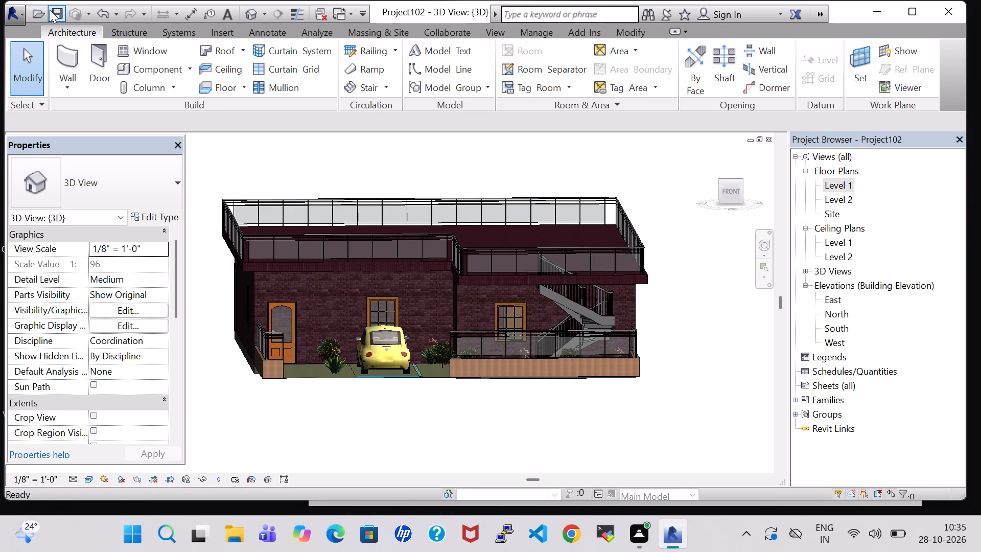
Export the model as an IFC 2x3 file named Project102 into the work folder on the Desktop.
left_click(9, 10)
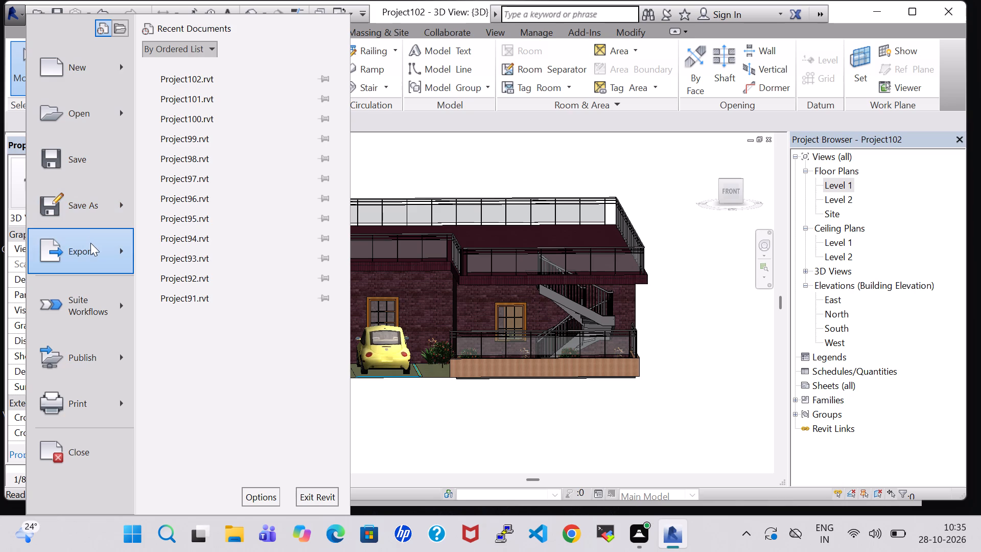
left_click(92, 250)
left_click(206, 383)
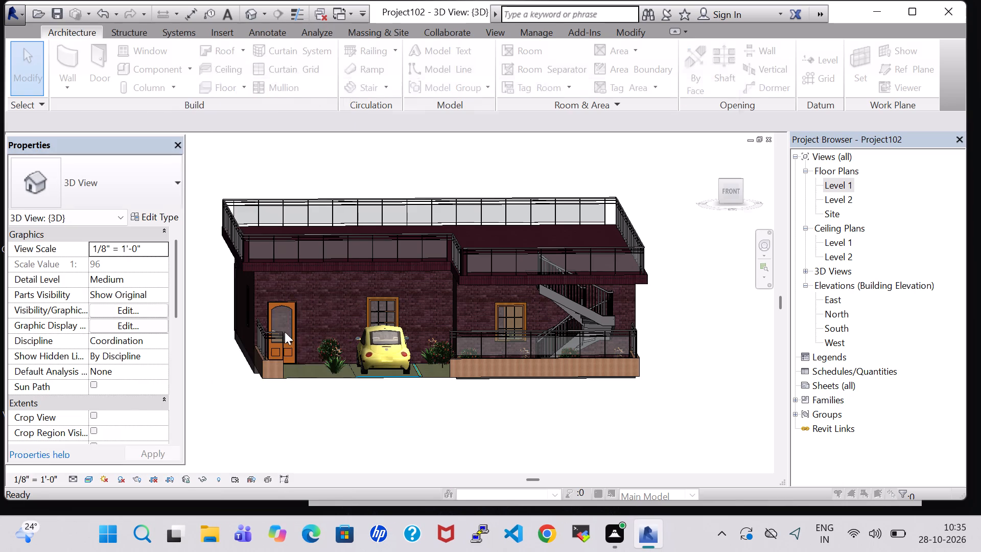
left_click(236, 338)
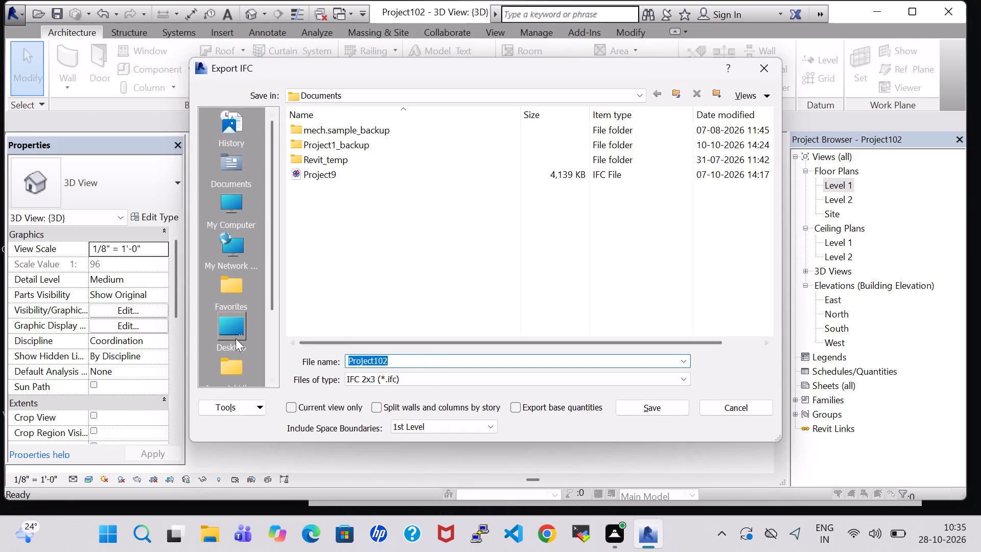
scroll(330, 331, "down", 1)
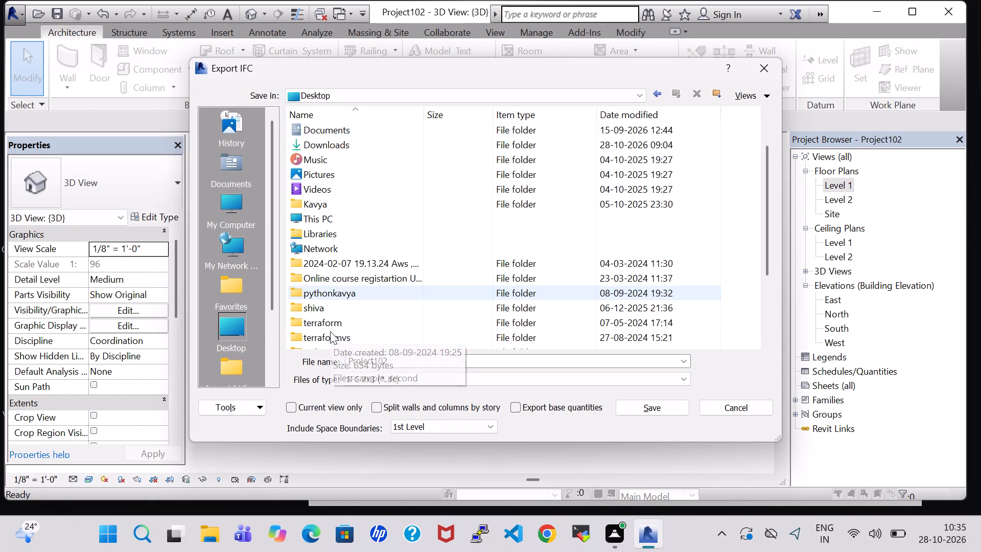
scroll(324, 323, "down", 3)
double_click(315, 262)
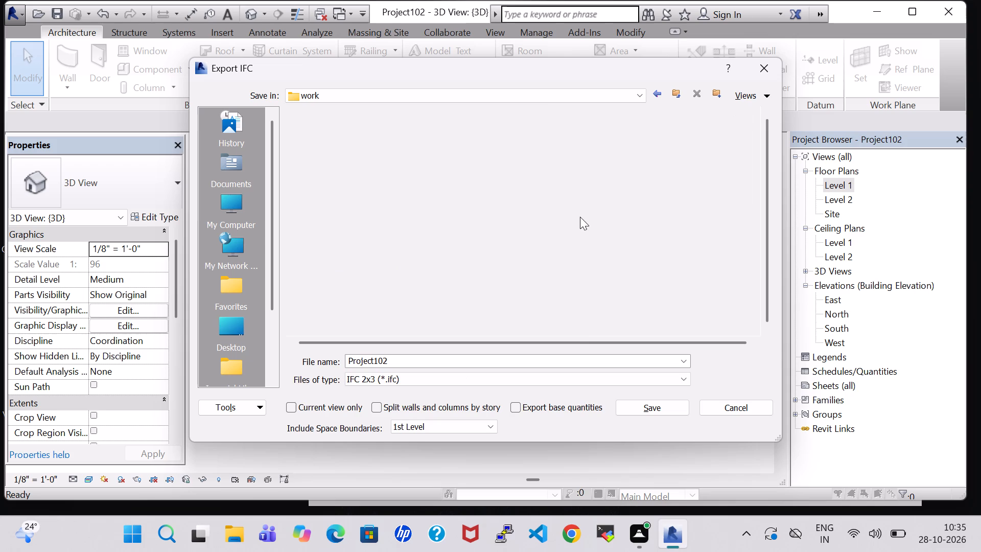
left_click_drag(764, 130, 780, 348)
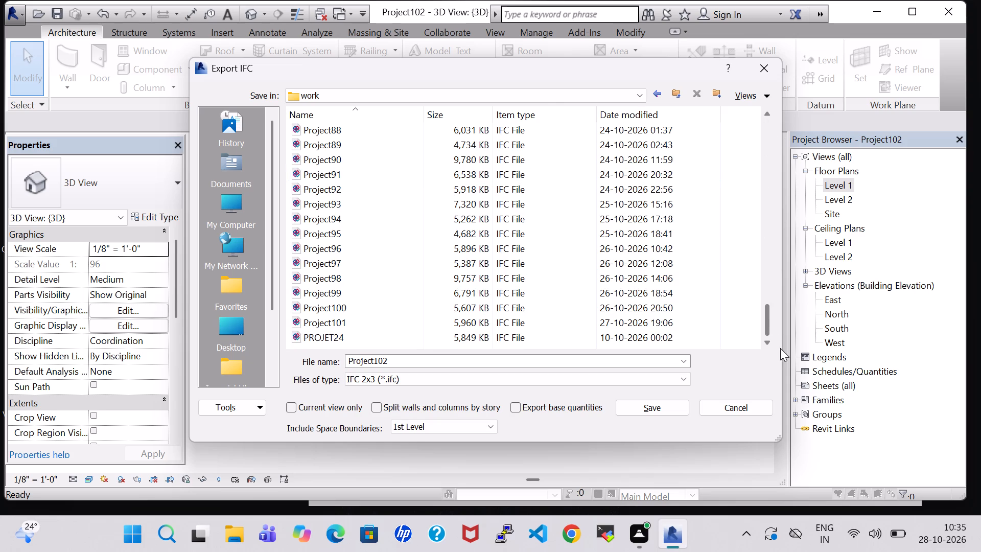
left_click(634, 402)
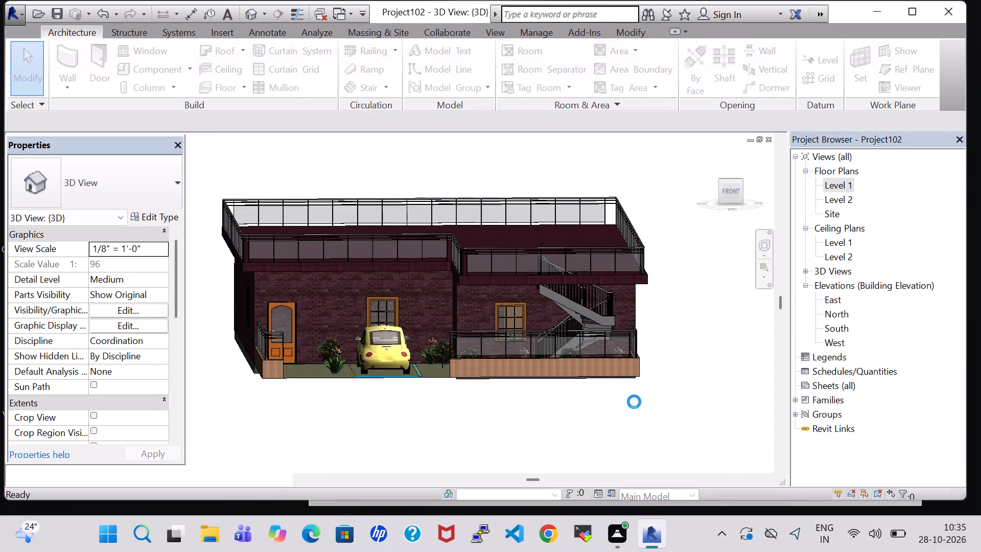